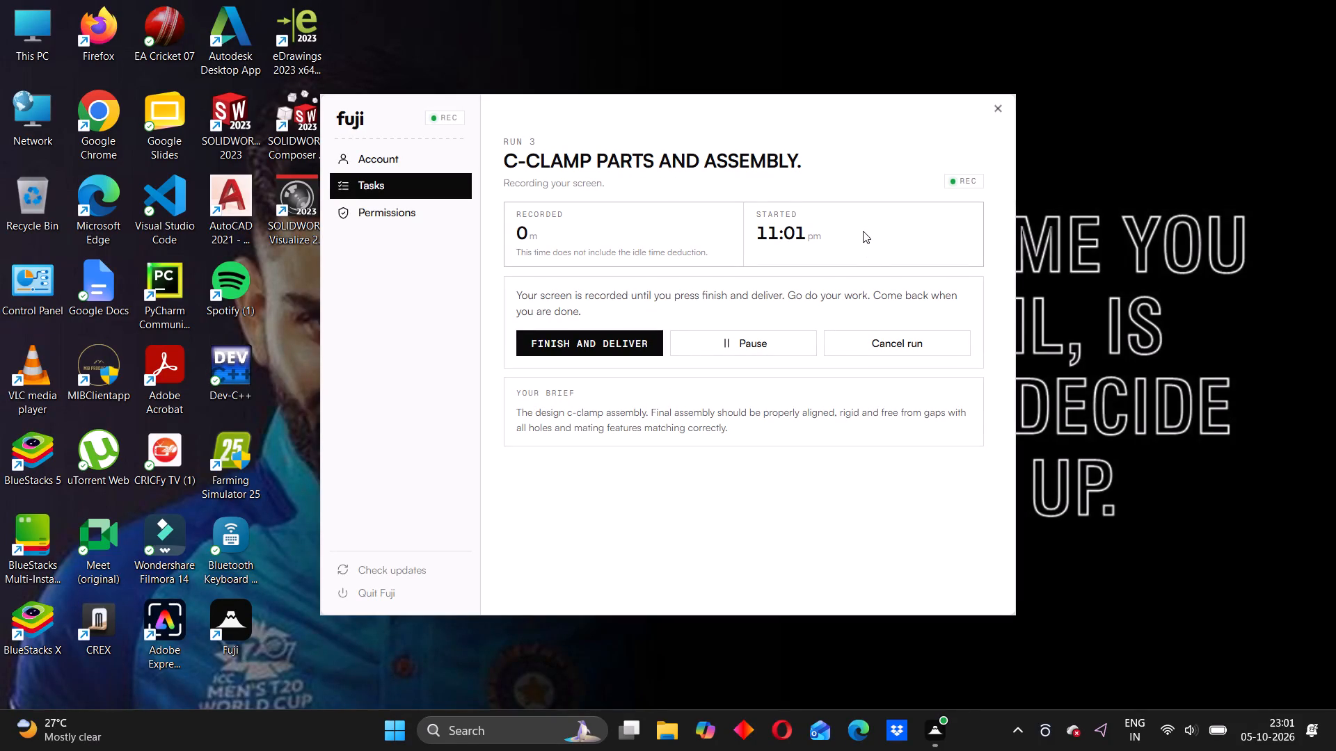
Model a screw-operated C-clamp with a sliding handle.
Launch SOLIDWORKS 2023 and create a new part document.
{"action": "double_click", "coordinate": [228, 106]}
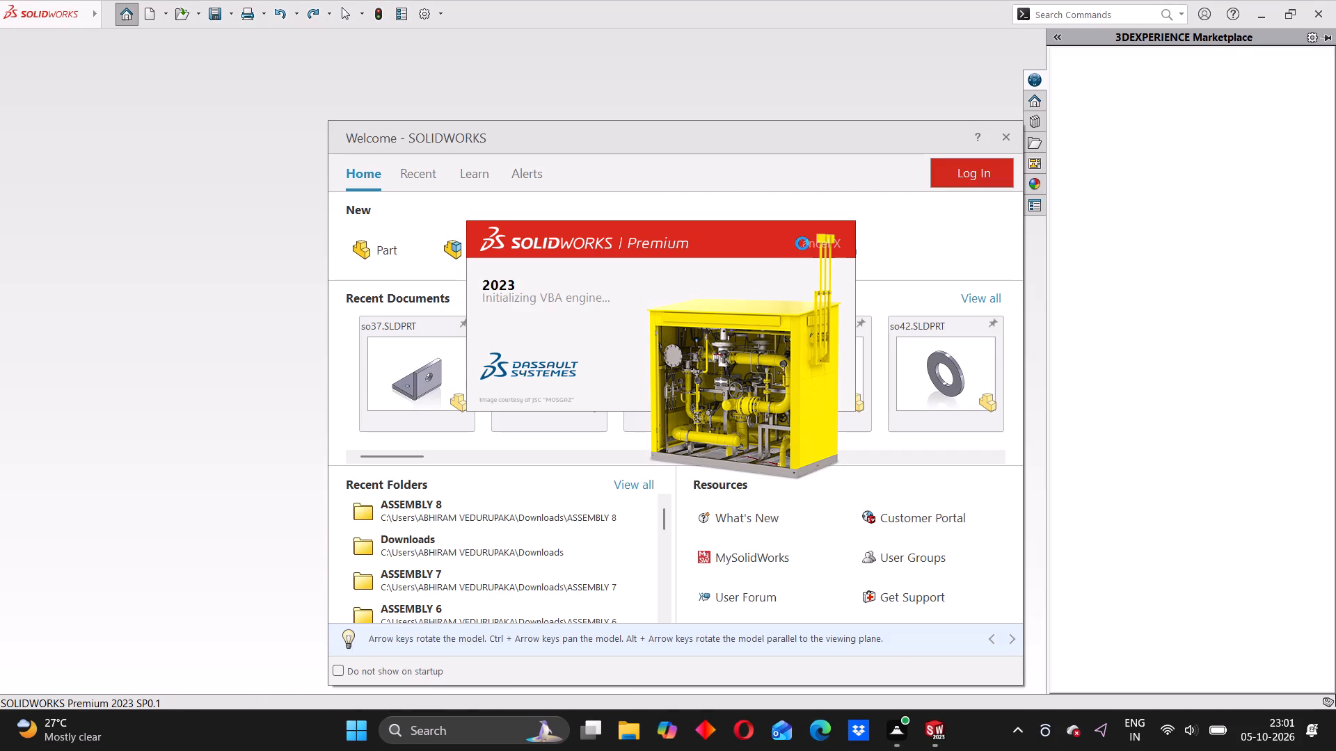
{"action": "left_click_drag", "start_coordinate": [806, 245], "coordinate": [841, 216]}
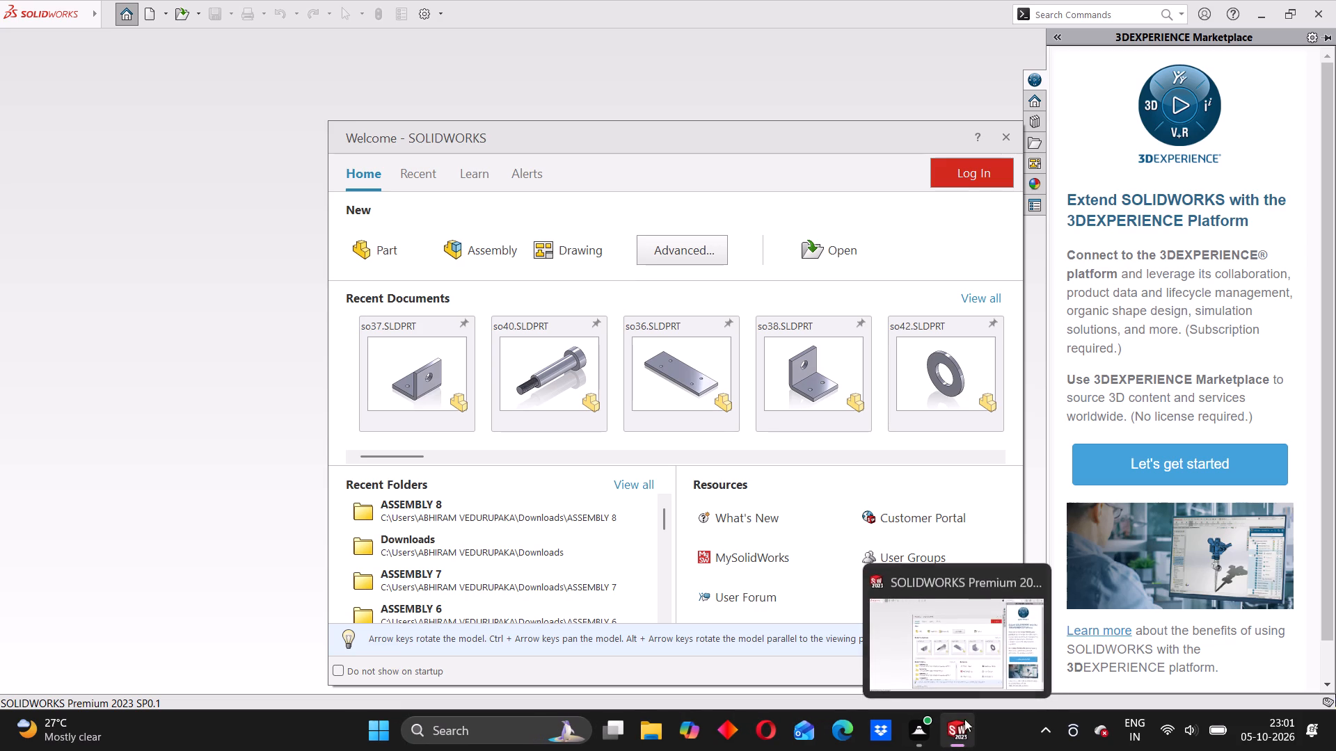
{"action": "left_click", "coordinate": [379, 248]}
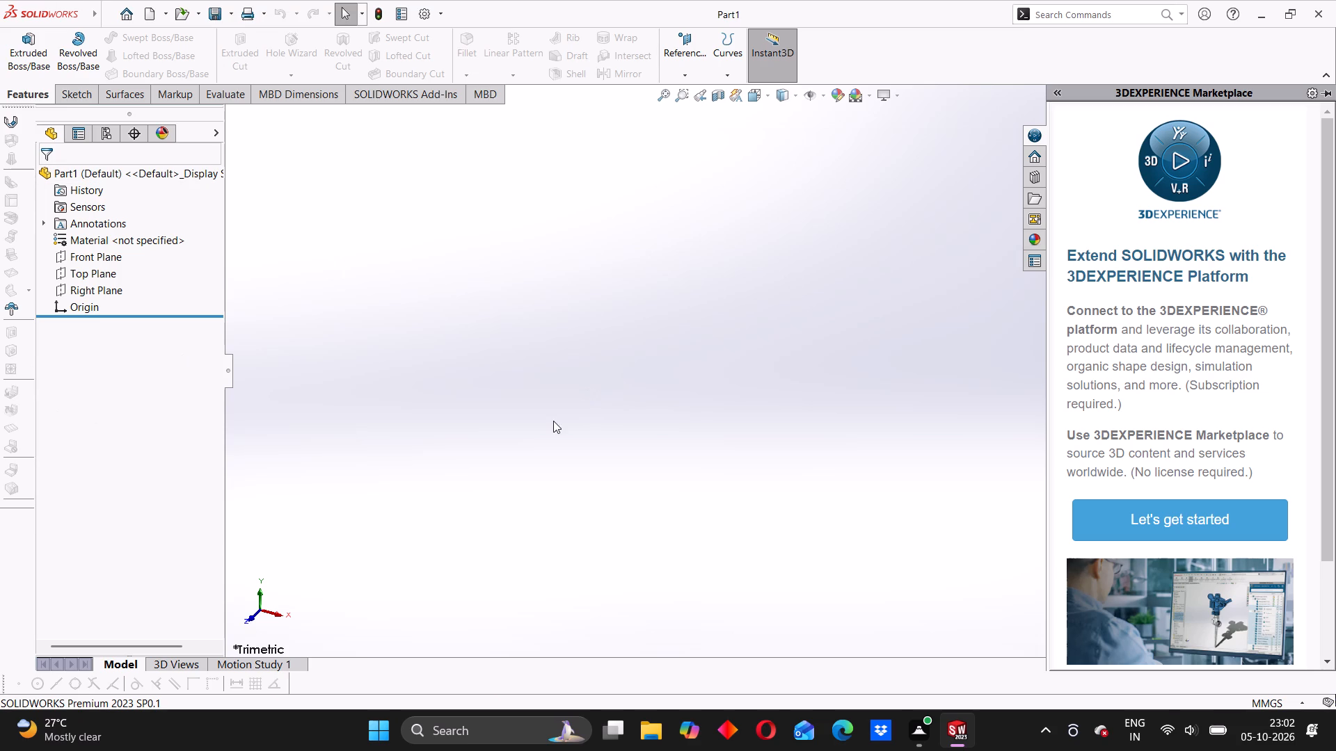
On the Right Plane, sketch an open U of three lines from the origin: about 41 mm down, 87 mm across and 51 mm up.
{"action": "left_click", "coordinate": [108, 280]}
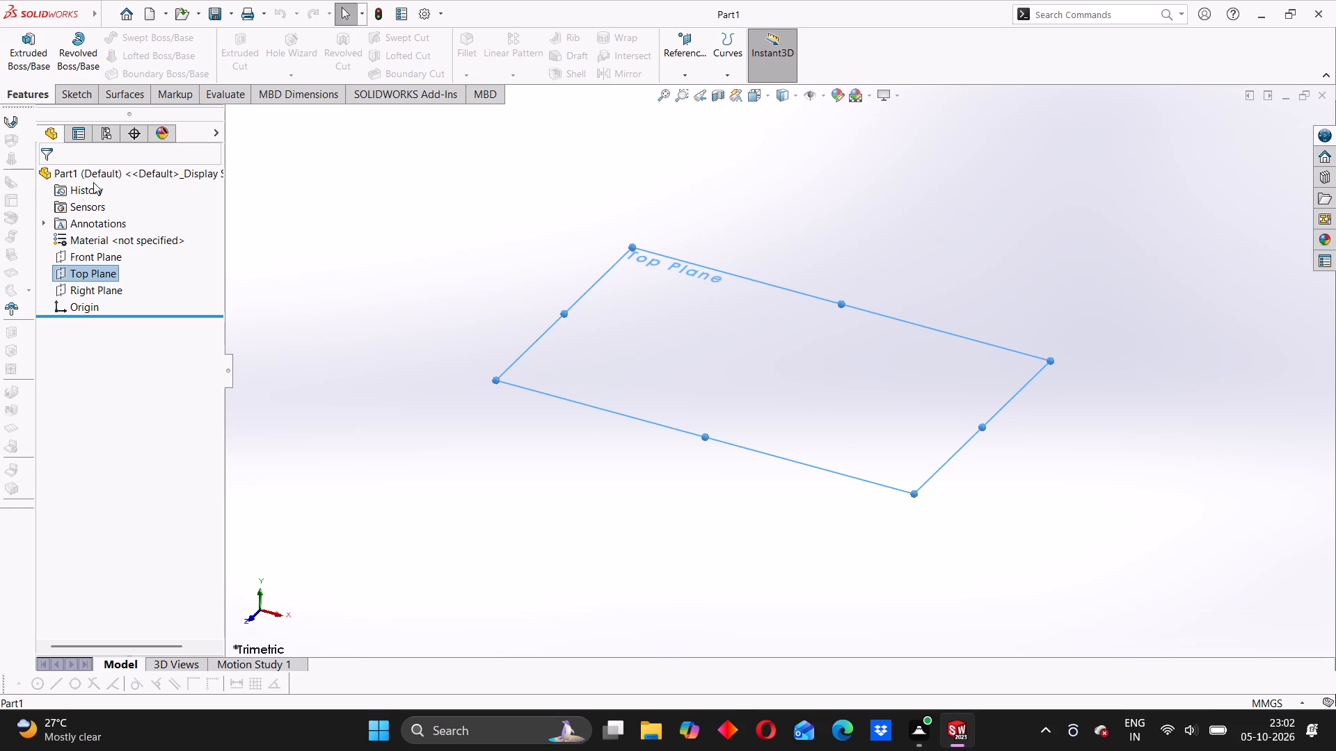
{"action": "left_click", "coordinate": [88, 291]}
{"action": "left_click", "coordinate": [98, 265]}
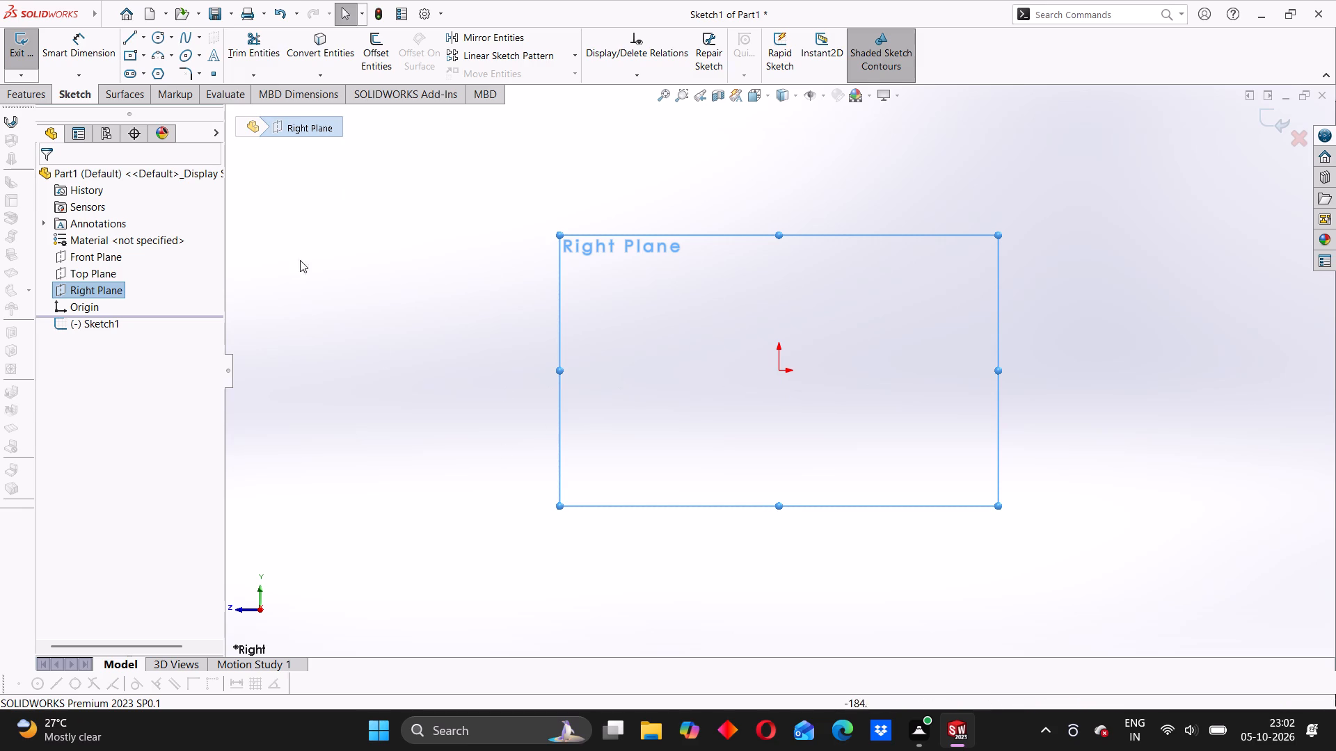
{"action": "left_click", "coordinate": [132, 39]}
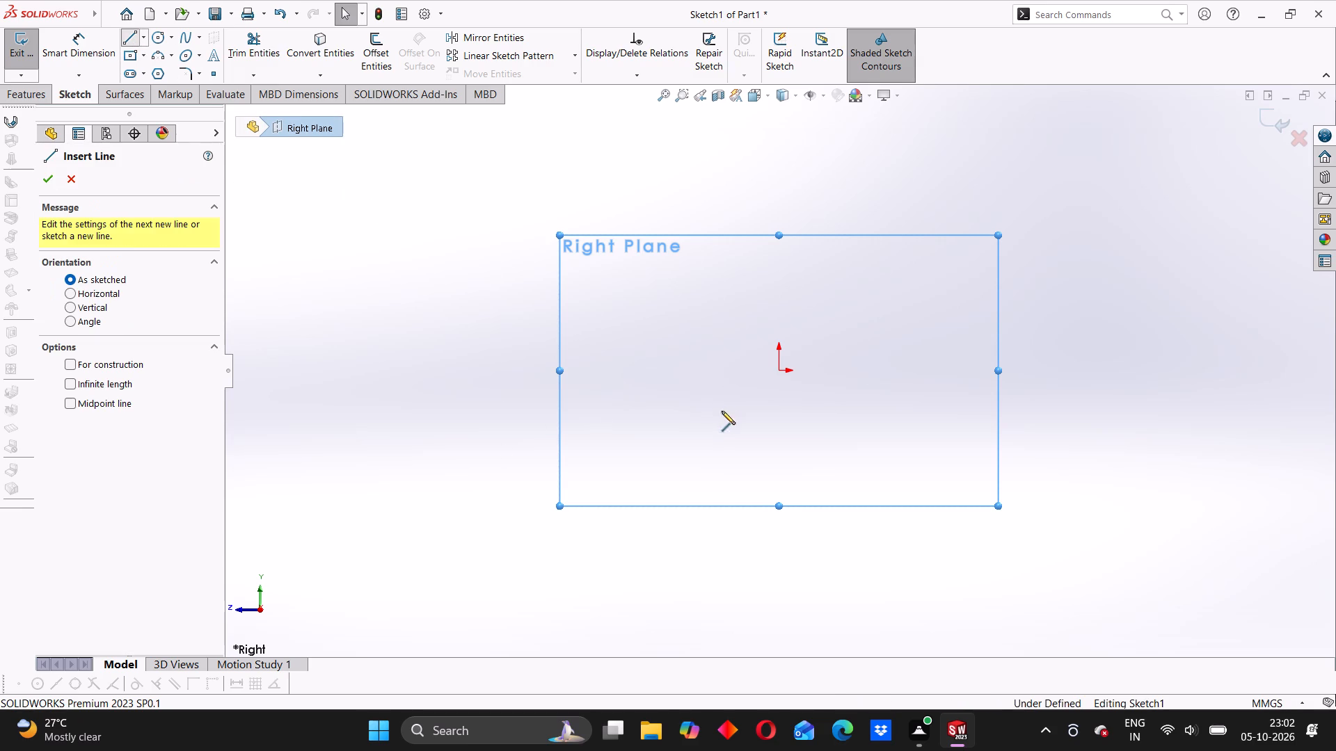
{"action": "left_click", "coordinate": [779, 371]}
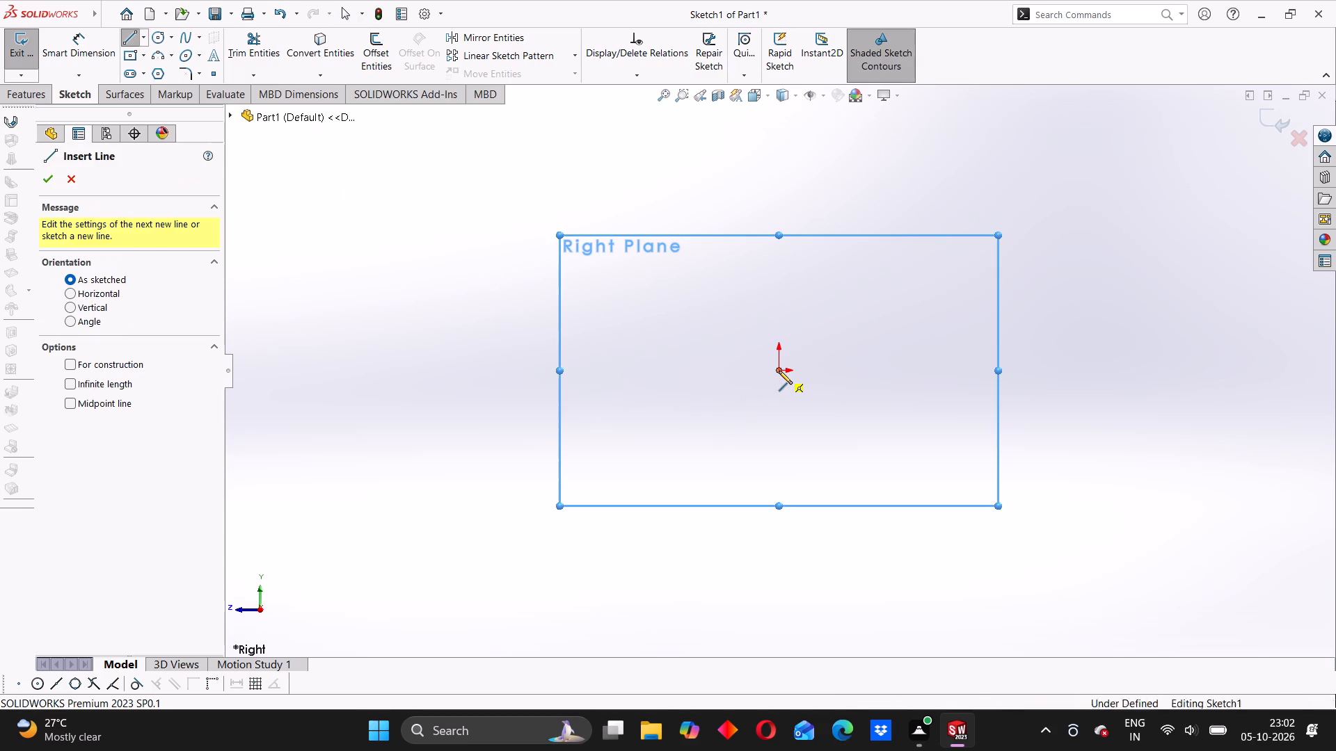
{"action": "left_click", "coordinate": [783, 473]}
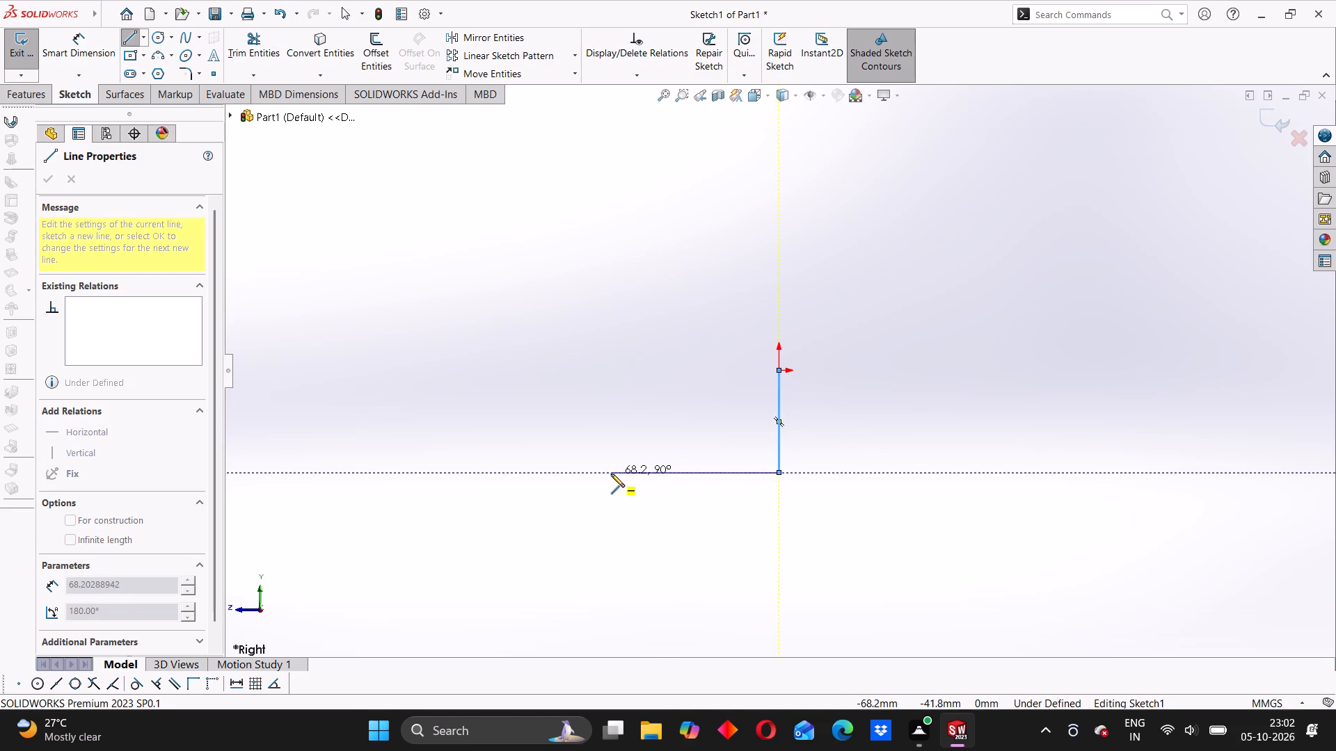
{"action": "left_click", "coordinate": [566, 471]}
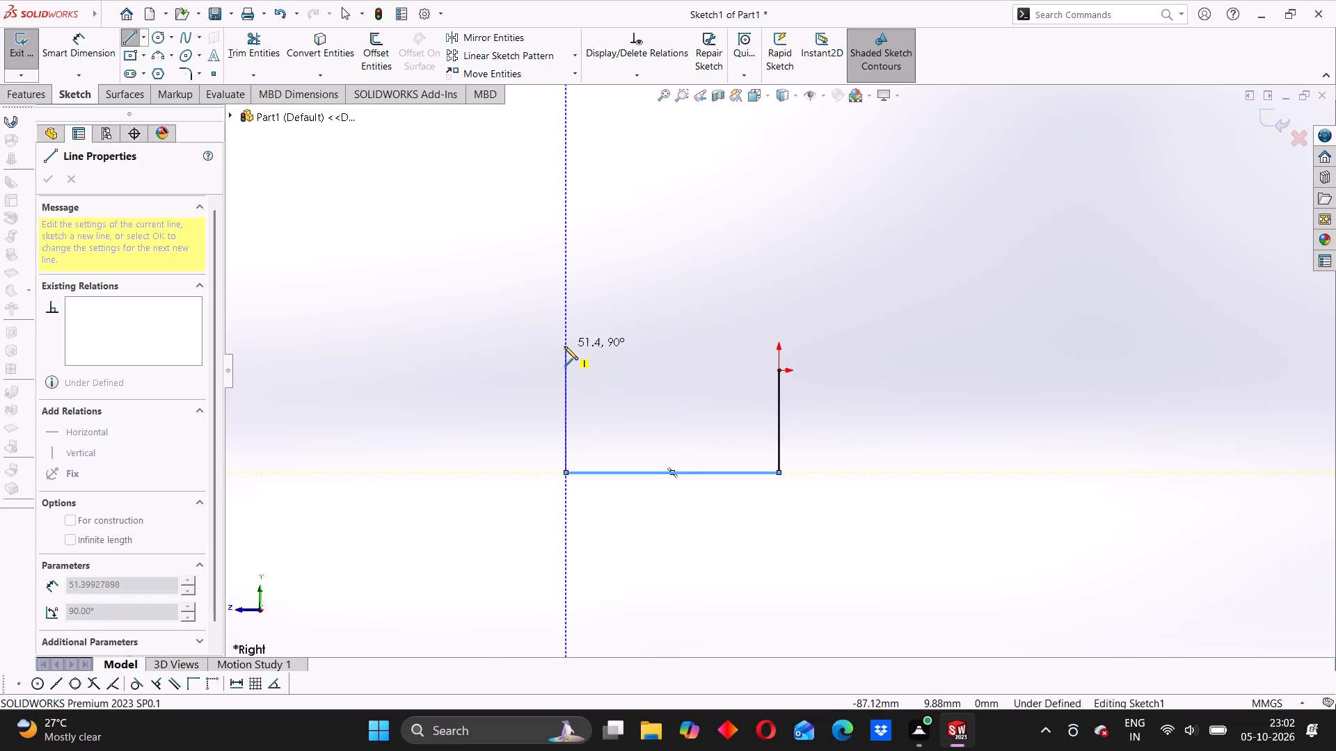
{"action": "left_click", "coordinate": [564, 346]}
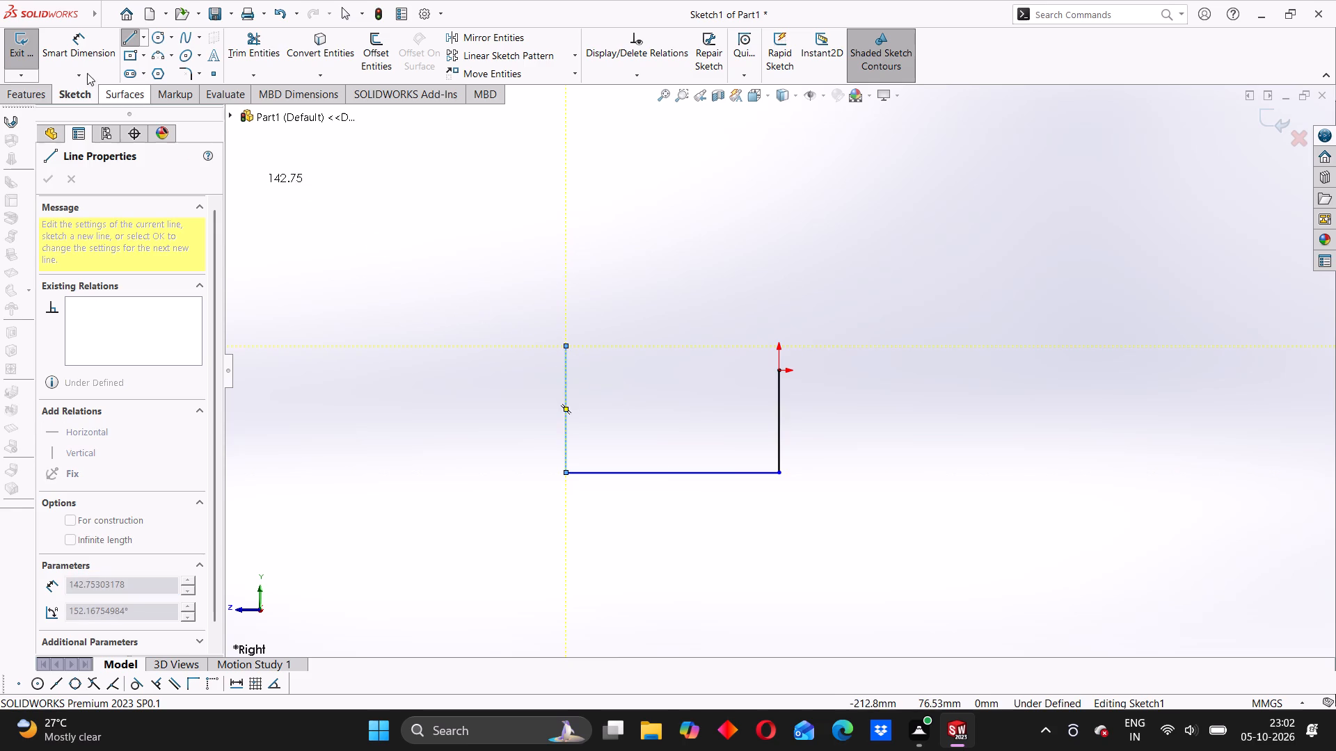
{"action": "left_click", "coordinate": [78, 58]}
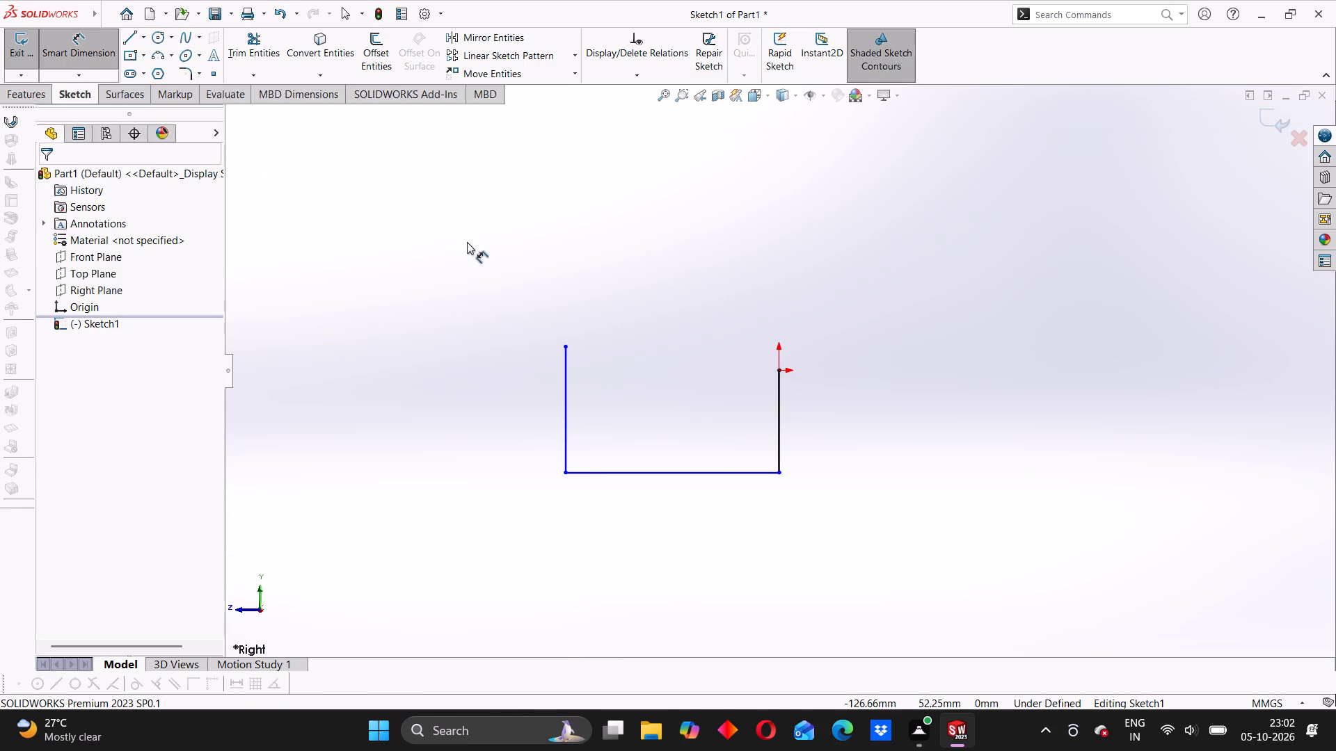
{"action": "key", "text": "Escape"}
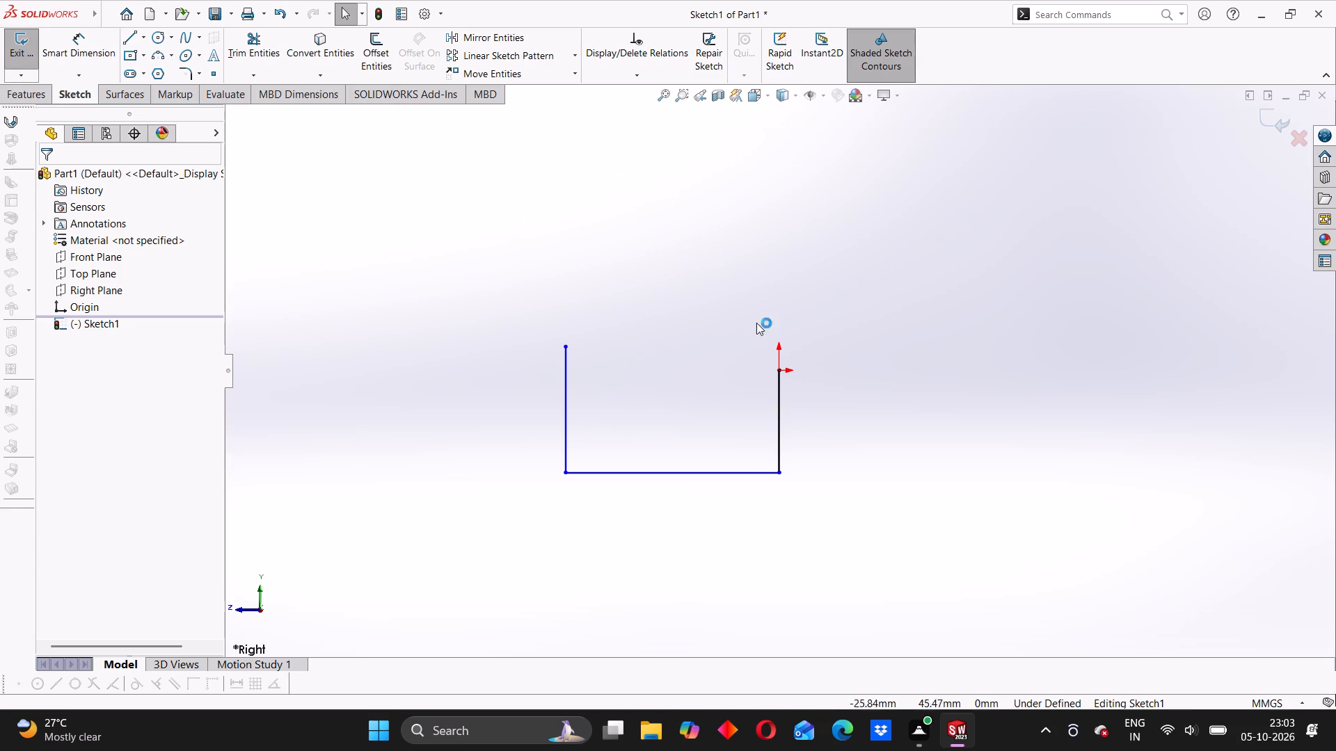
Add a Horizontal relation between the origin endpoint and the free upper endpoint of the U.
{"action": "left_click", "coordinate": [781, 369]}
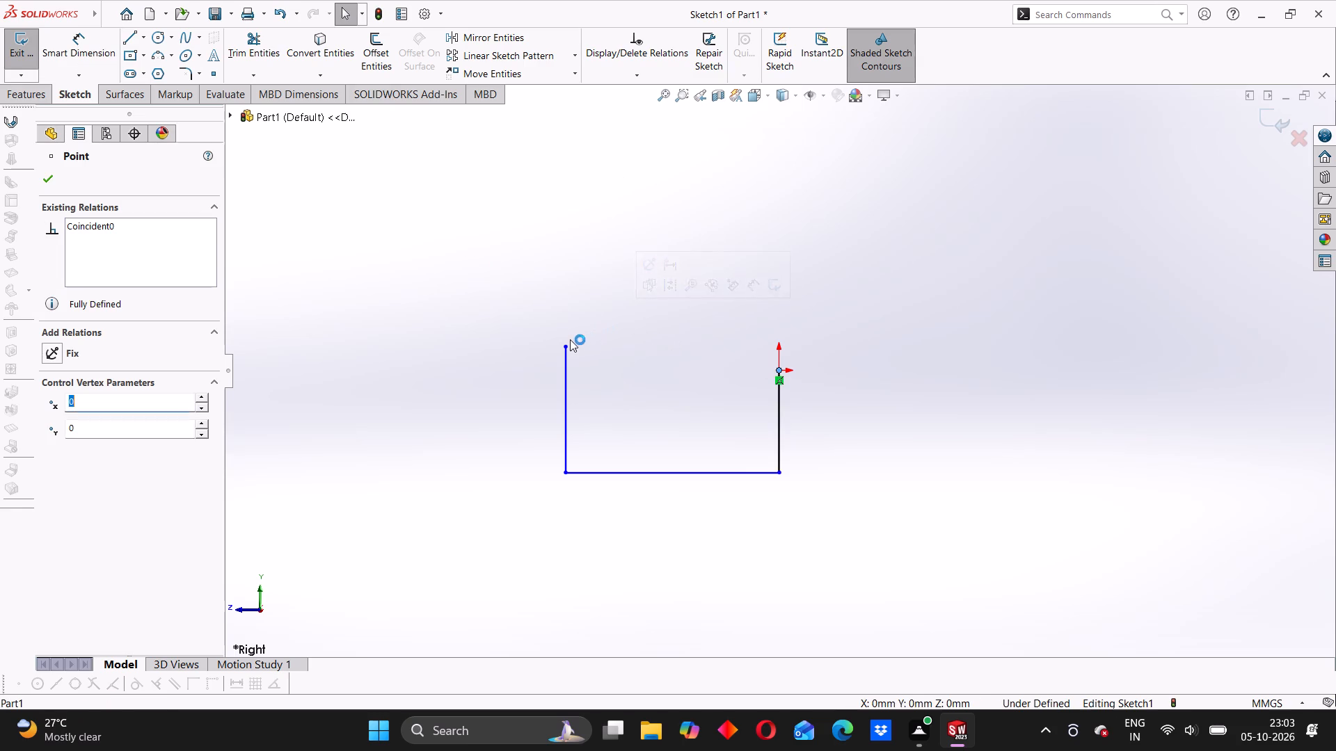
{"action": "left_click", "coordinate": [566, 345], "text": "ctrl"}
{"action": "left_click", "coordinate": [56, 423]}
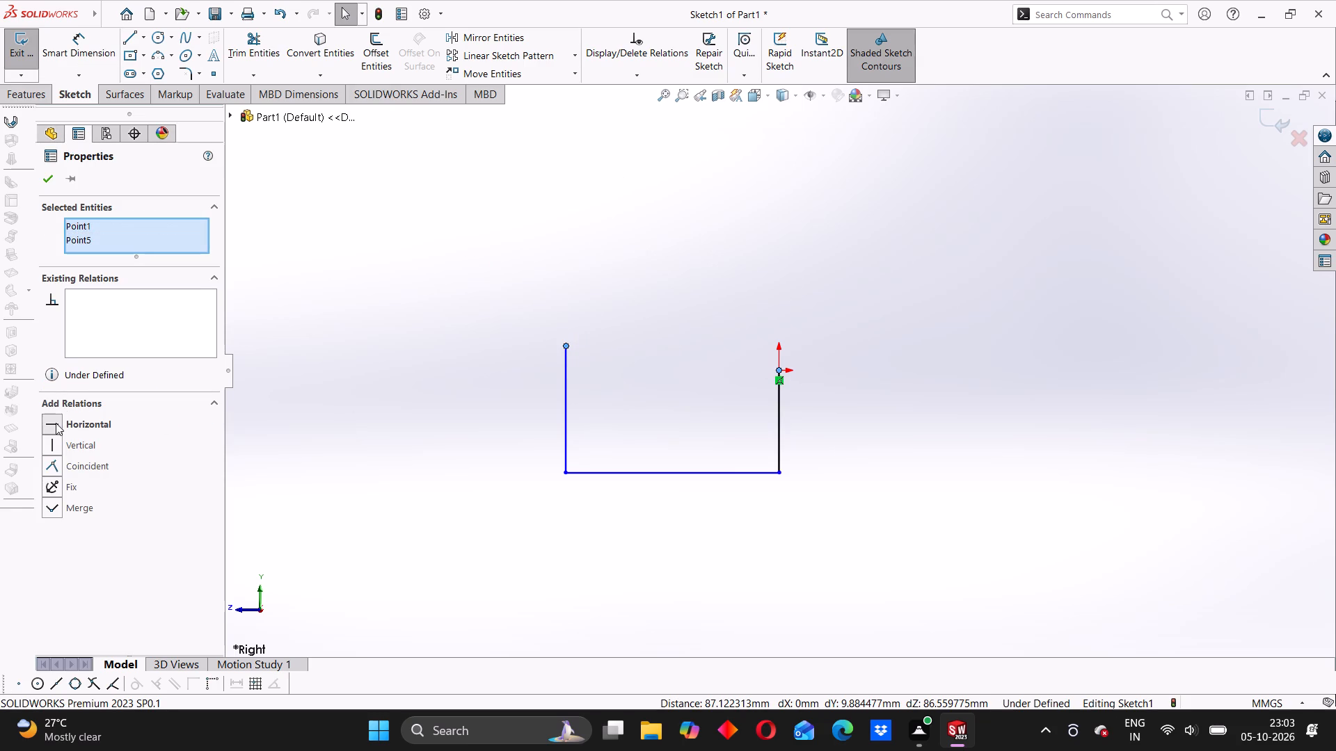
{"action": "left_click", "coordinate": [49, 179]}
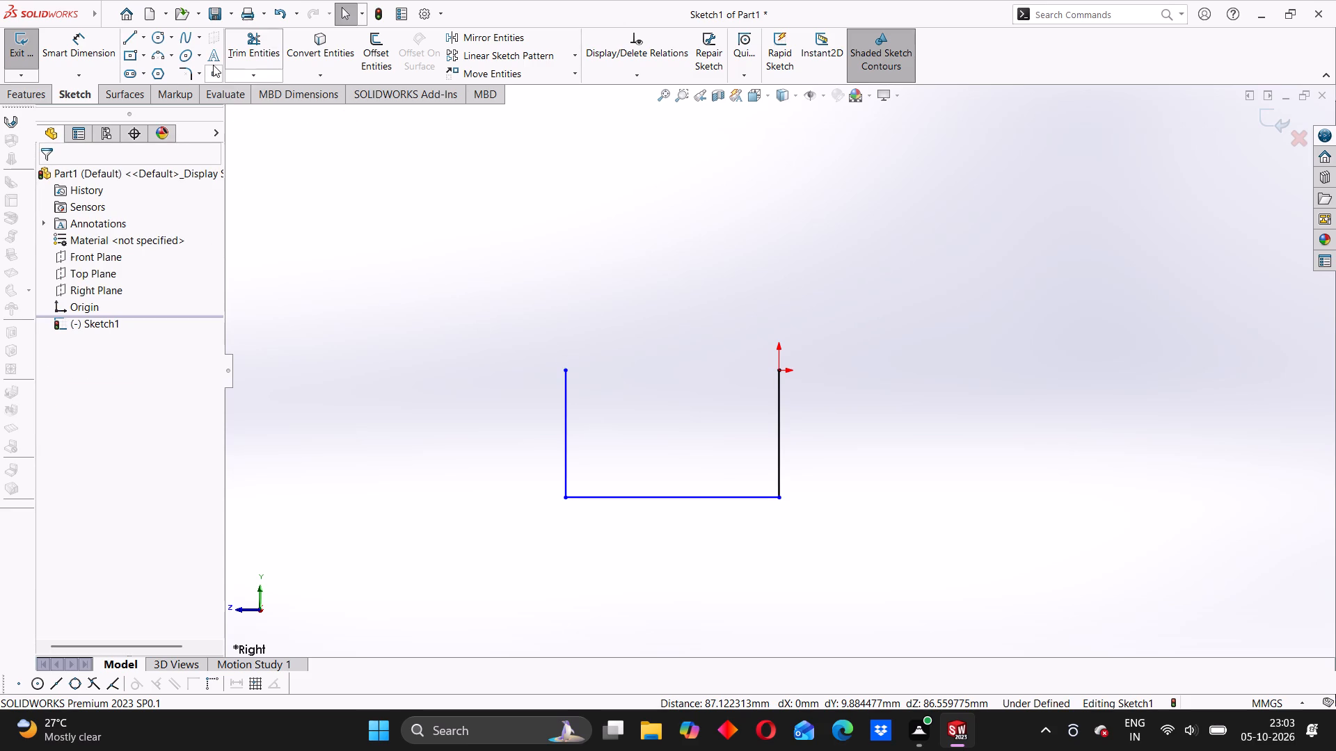
Apply 5 mm sketch fillets to both lower corners of the U profile.
{"action": "left_click", "coordinate": [188, 70]}
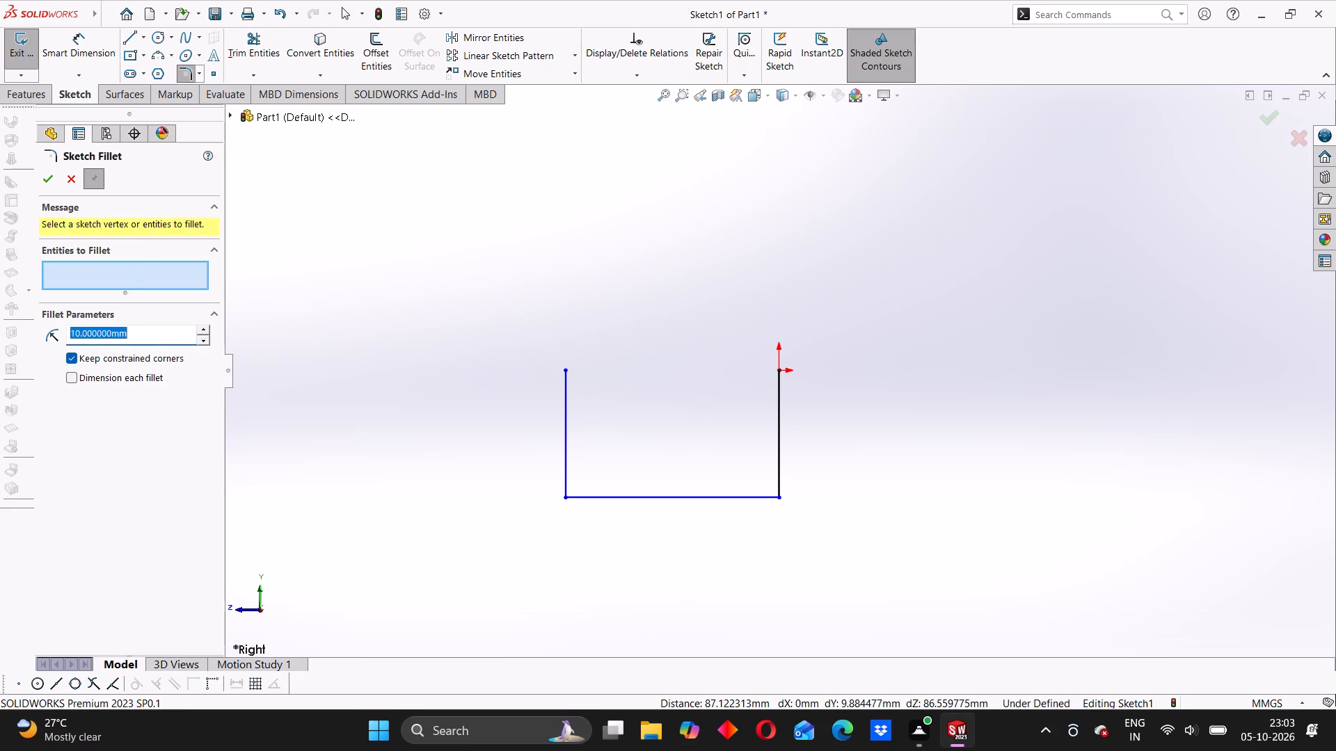
{"action": "key", "text": "5"}
{"action": "key", "text": "Return"}
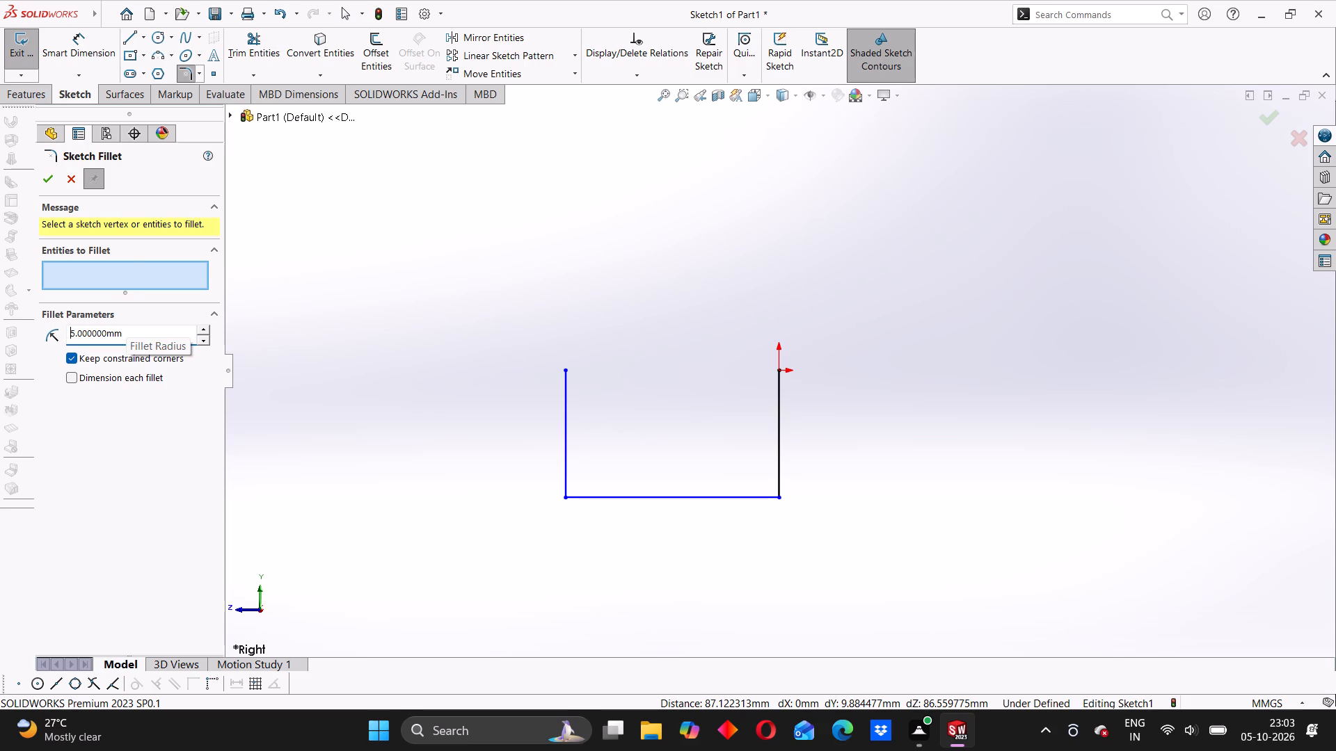
{"action": "left_click", "coordinate": [564, 497]}
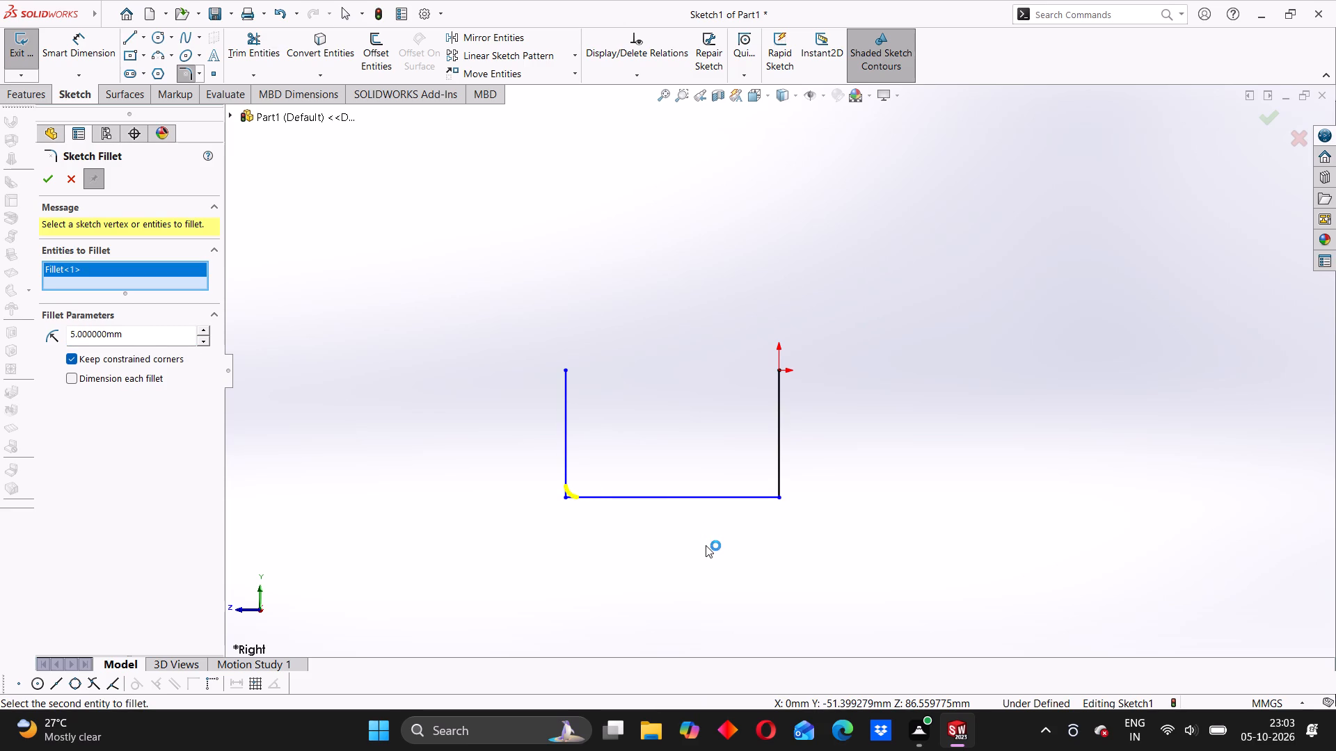
{"action": "left_click", "coordinate": [782, 499]}
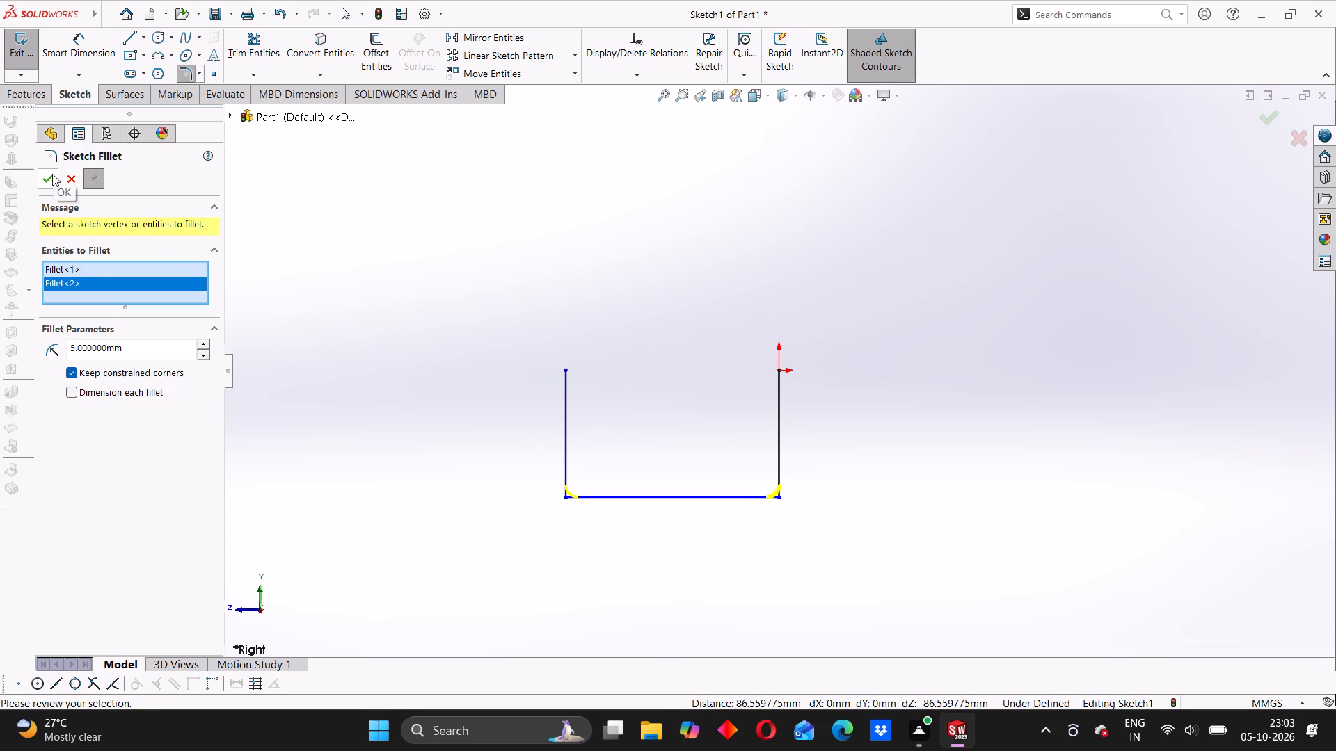
{"action": "left_click", "coordinate": [51, 174]}
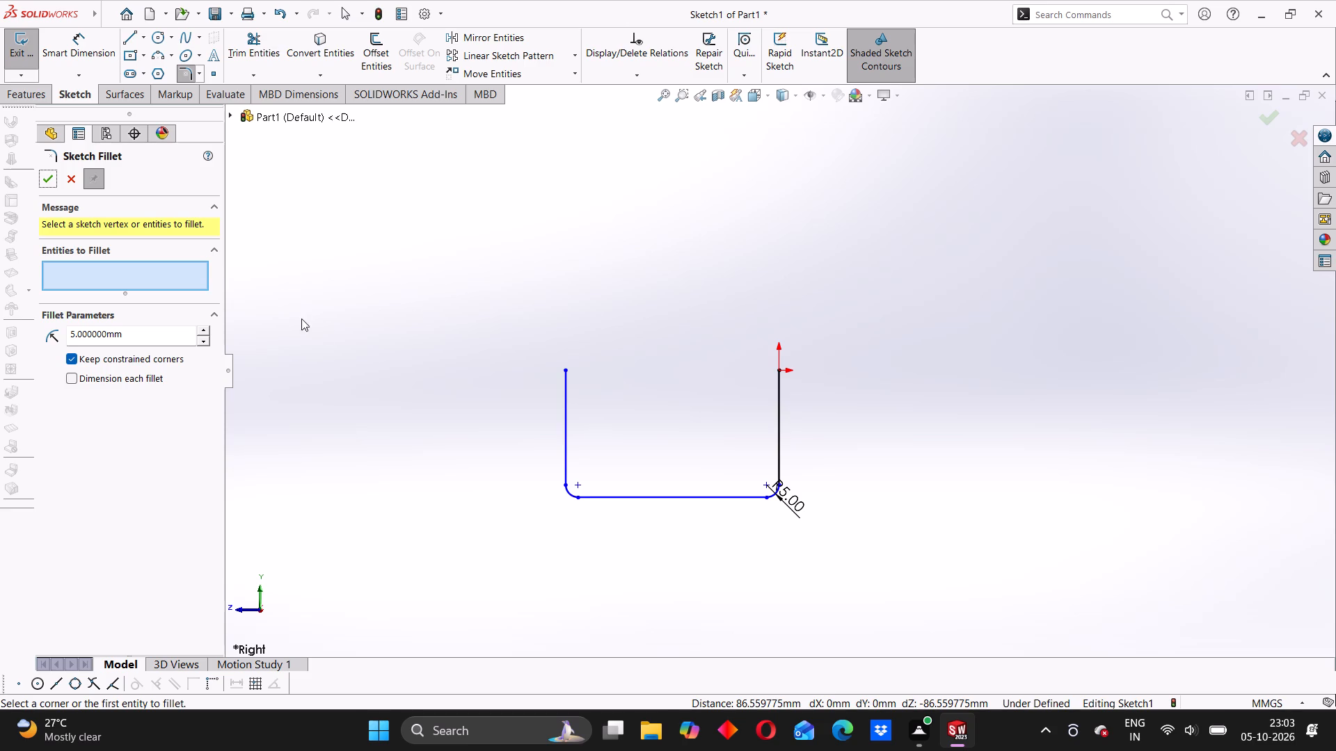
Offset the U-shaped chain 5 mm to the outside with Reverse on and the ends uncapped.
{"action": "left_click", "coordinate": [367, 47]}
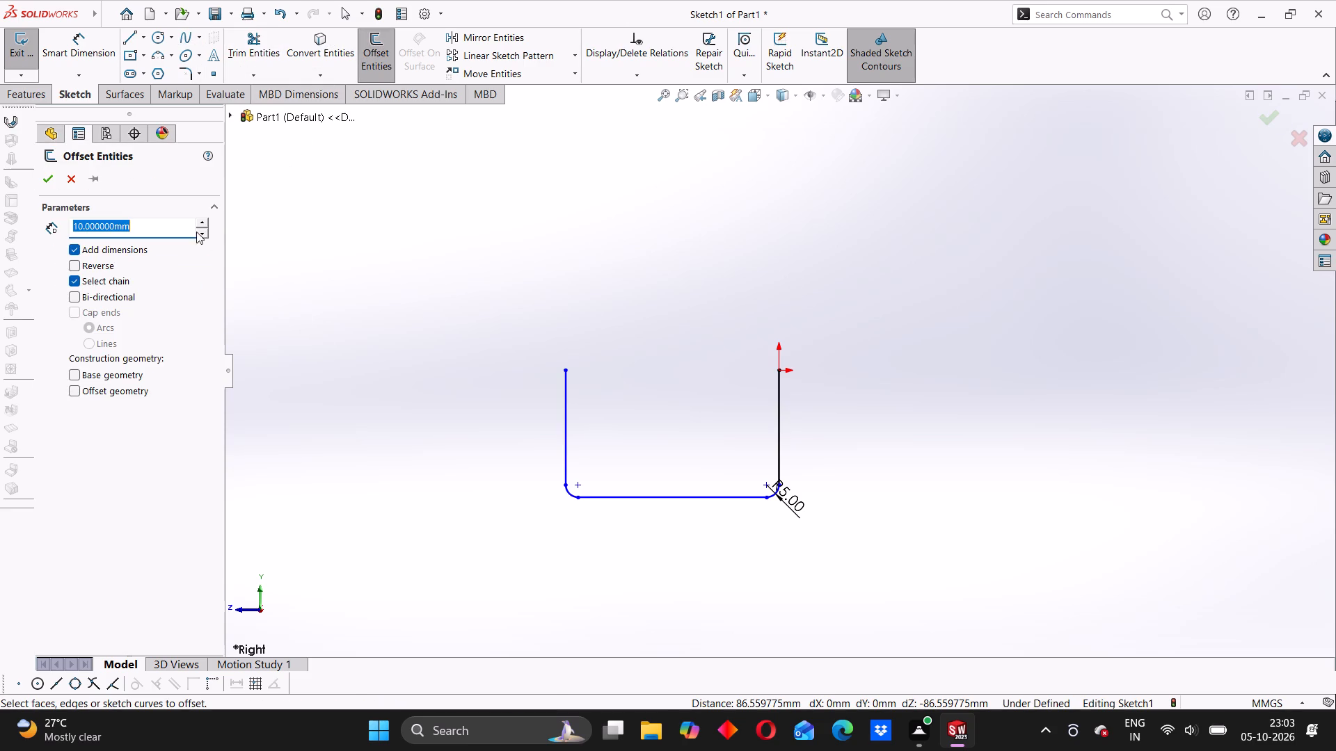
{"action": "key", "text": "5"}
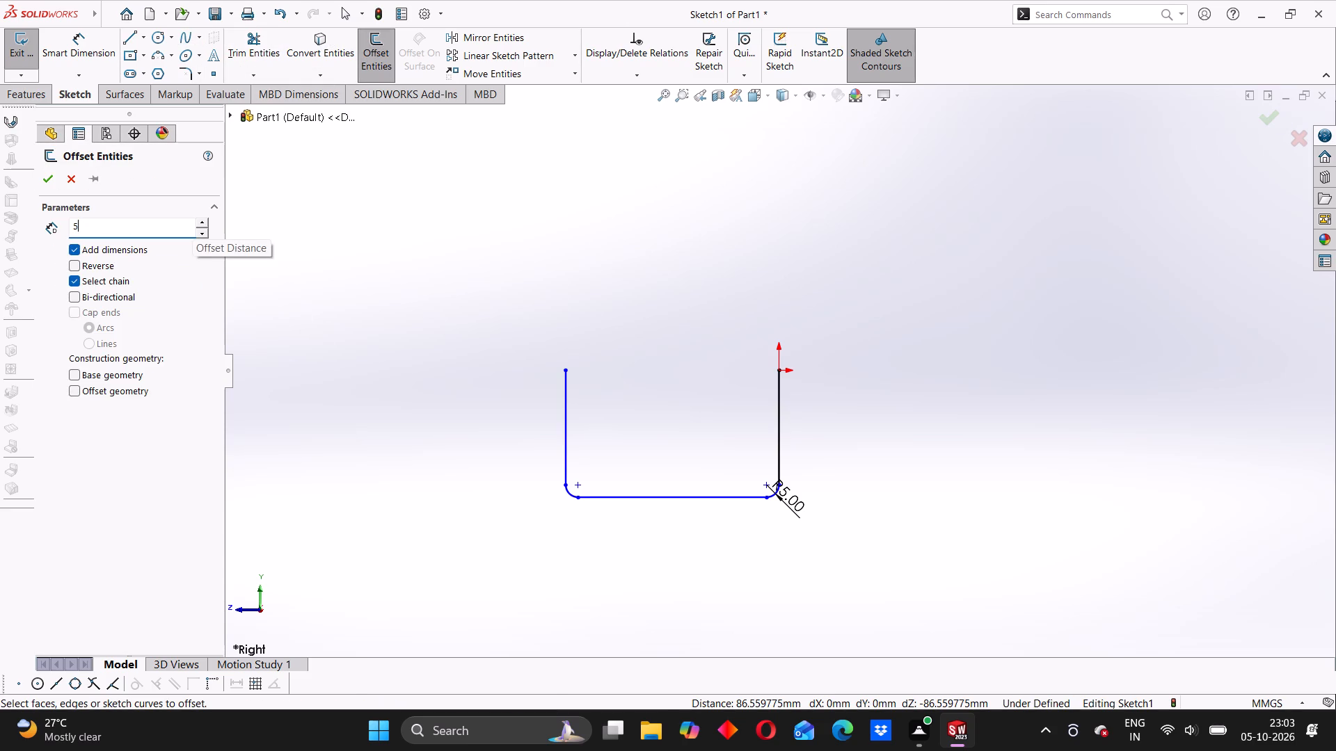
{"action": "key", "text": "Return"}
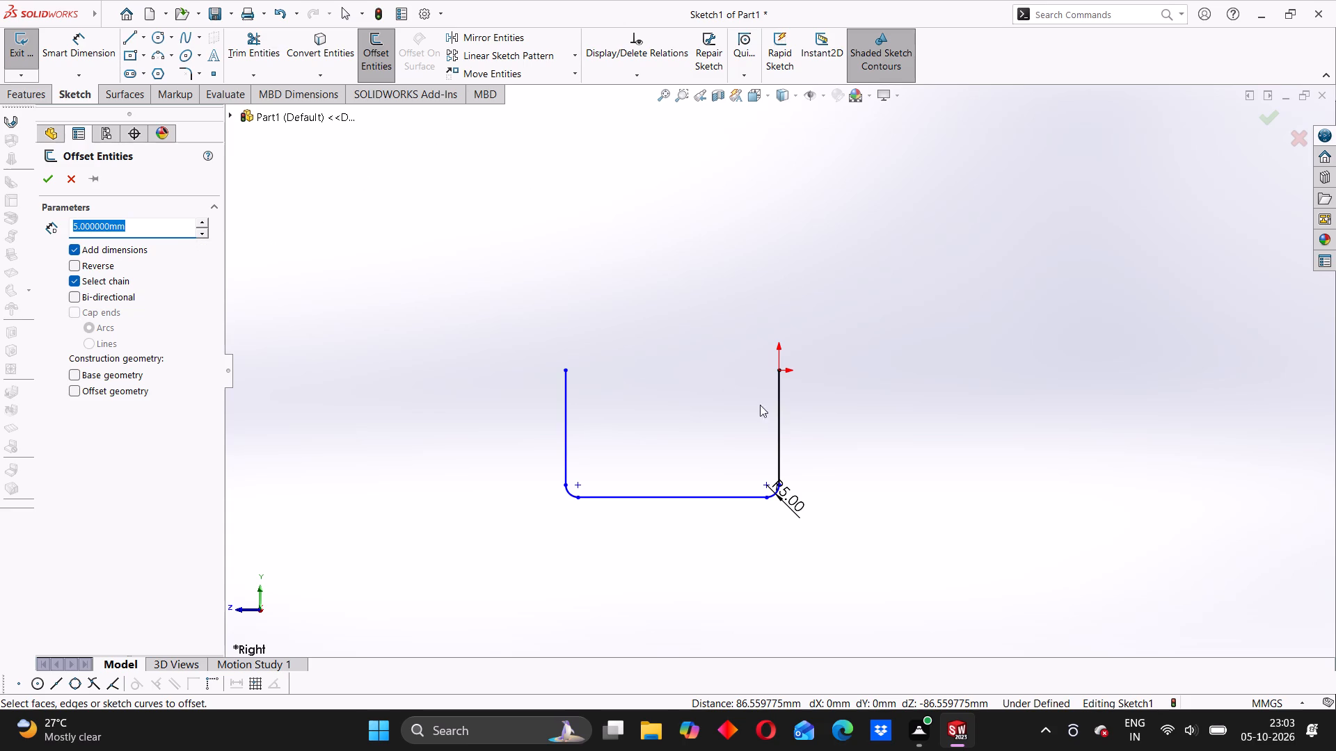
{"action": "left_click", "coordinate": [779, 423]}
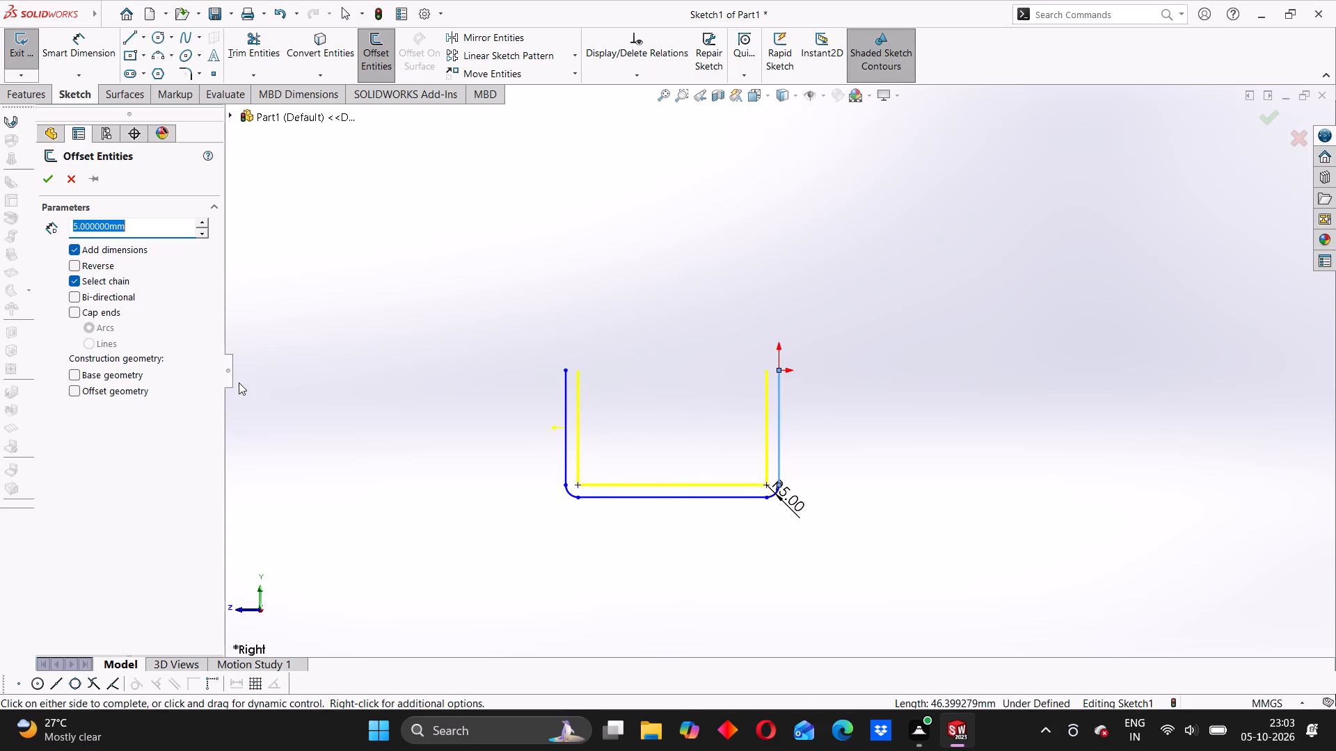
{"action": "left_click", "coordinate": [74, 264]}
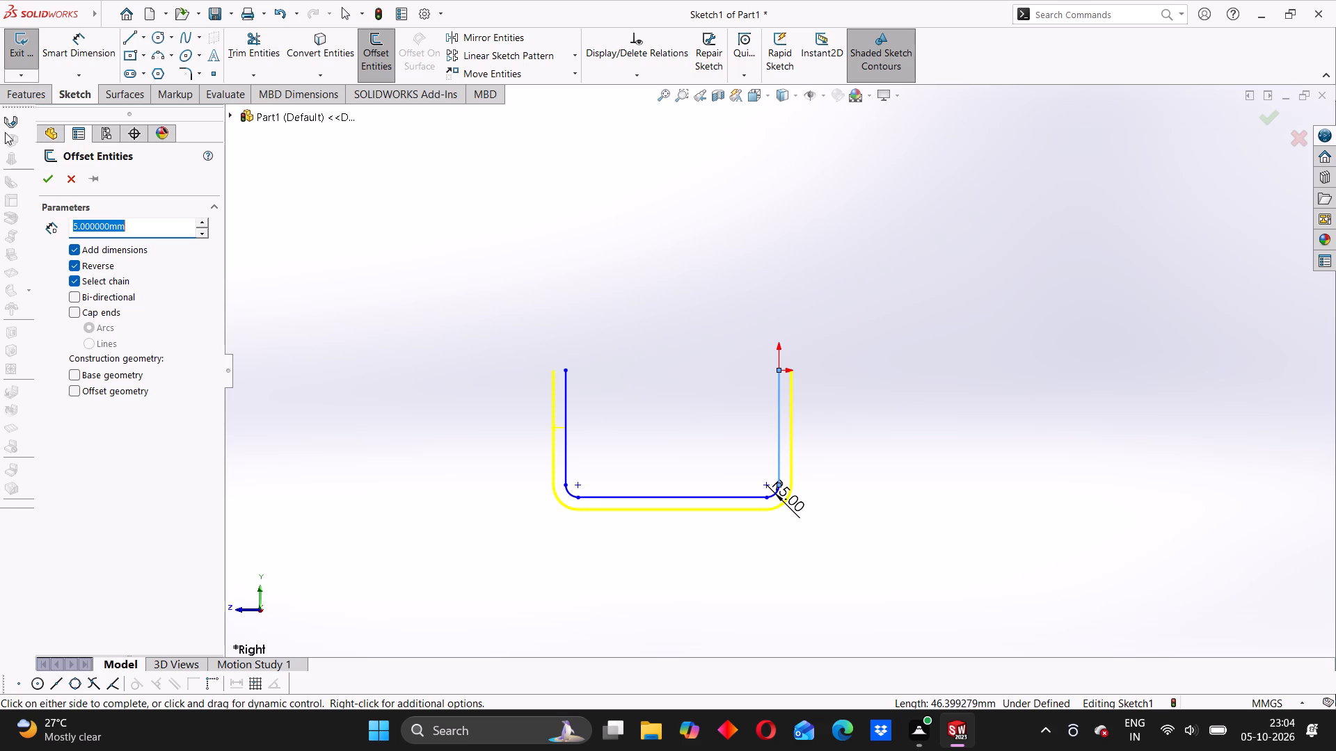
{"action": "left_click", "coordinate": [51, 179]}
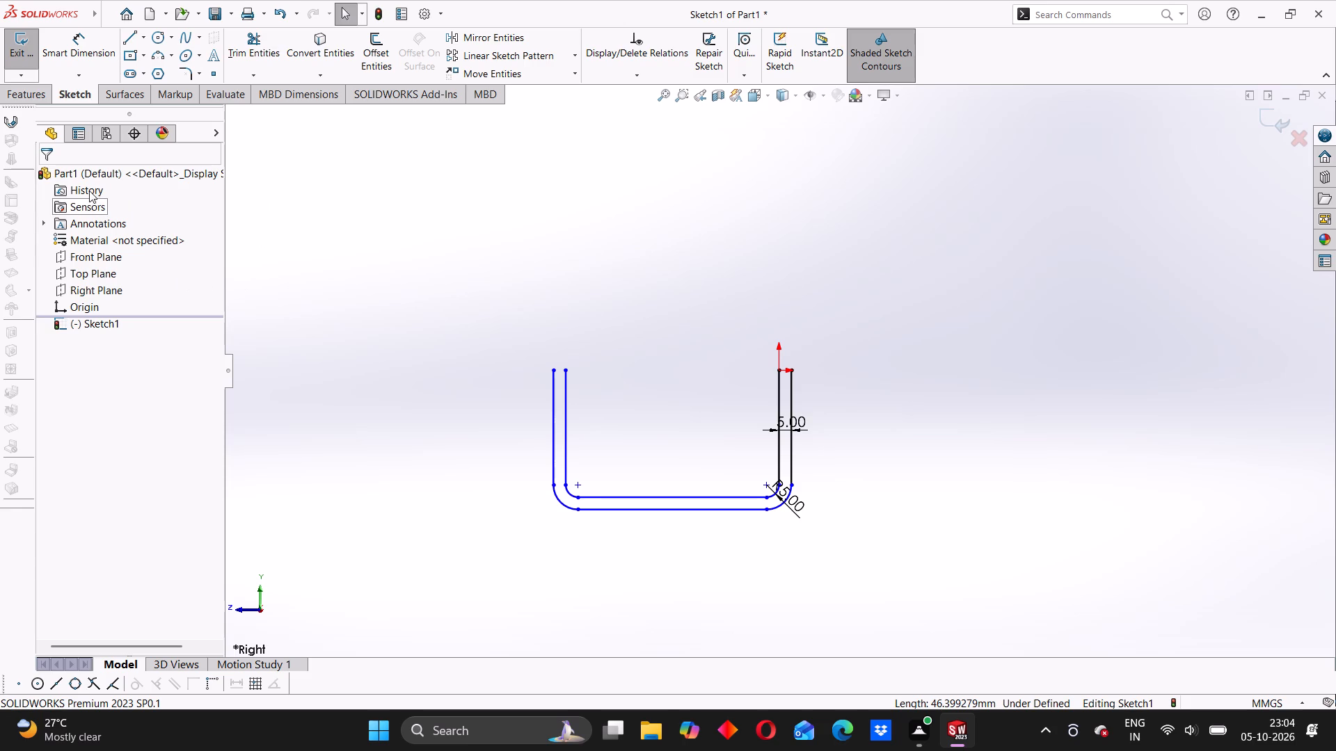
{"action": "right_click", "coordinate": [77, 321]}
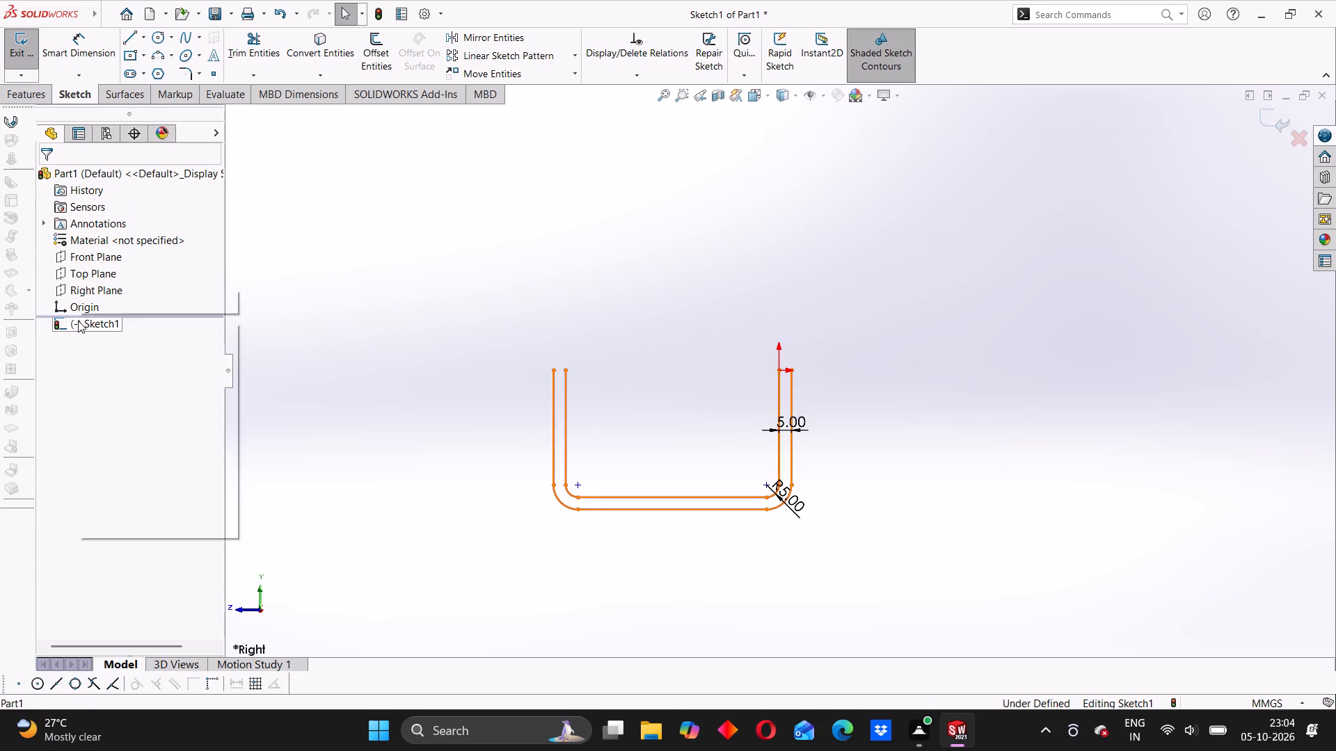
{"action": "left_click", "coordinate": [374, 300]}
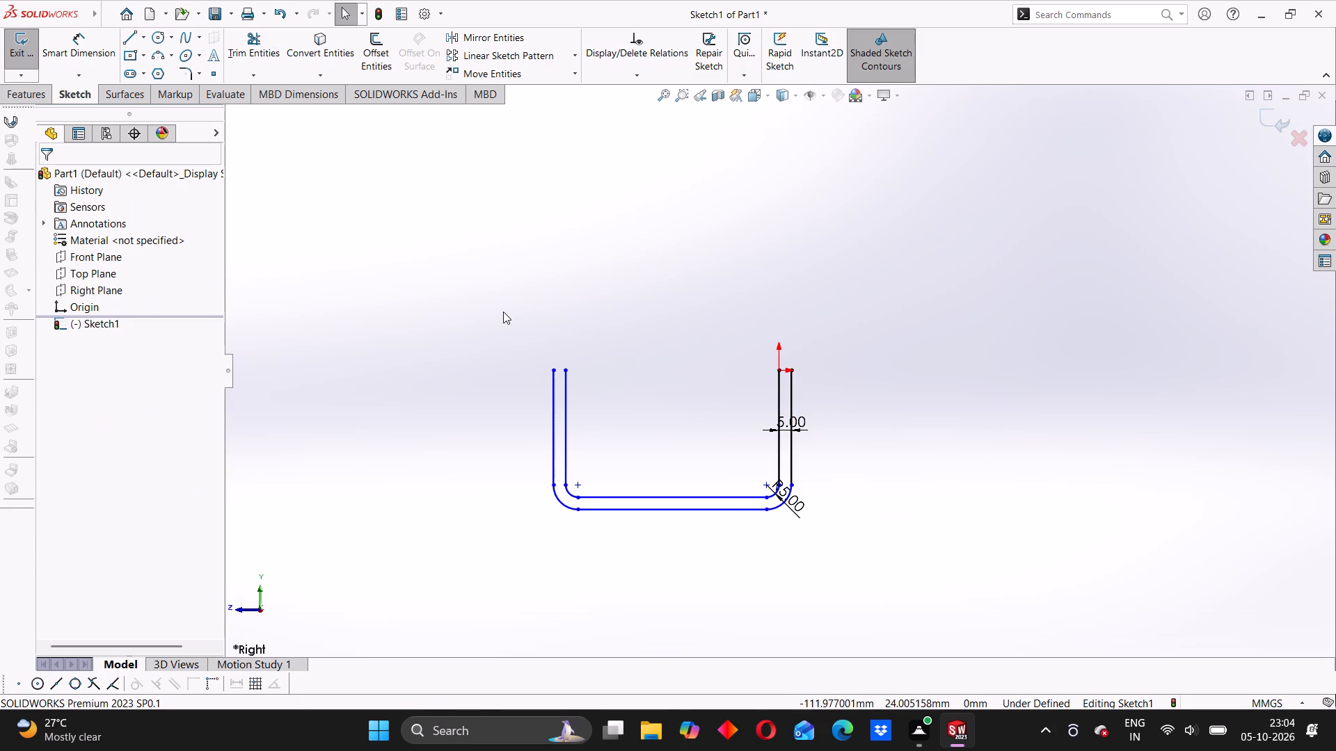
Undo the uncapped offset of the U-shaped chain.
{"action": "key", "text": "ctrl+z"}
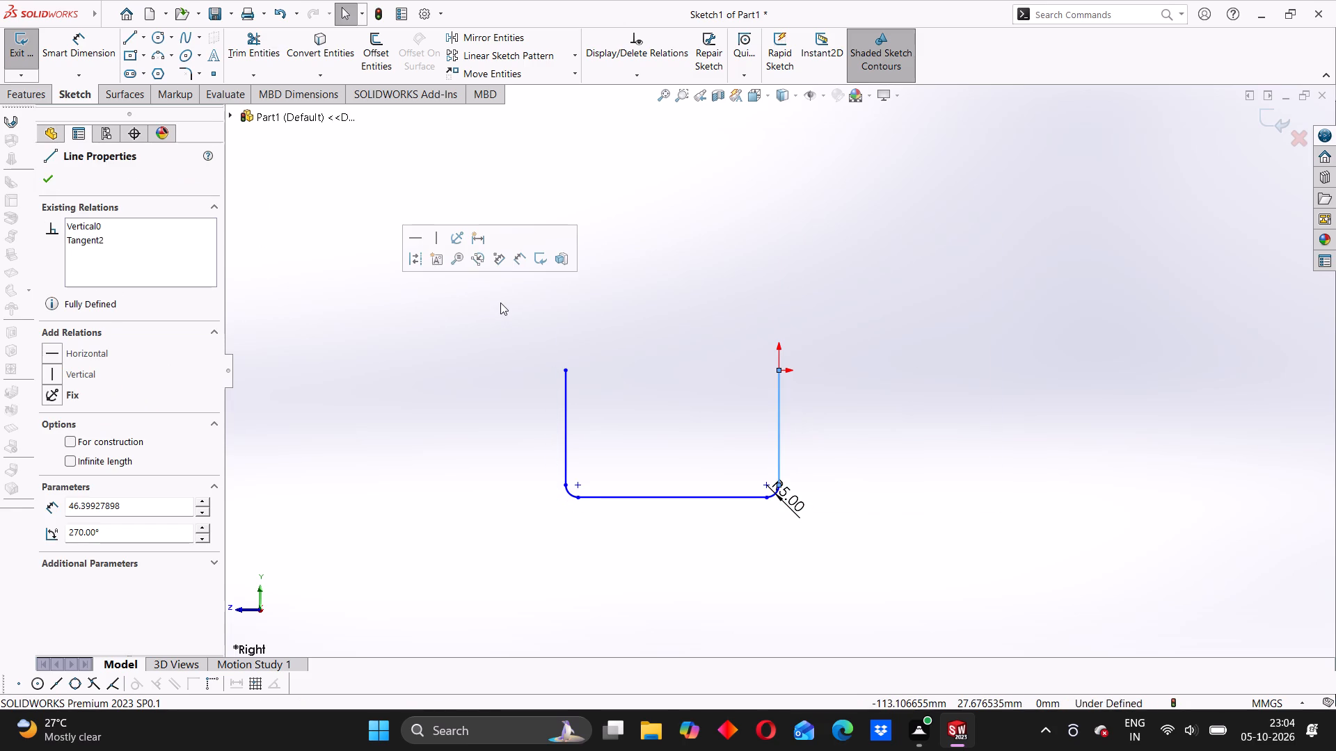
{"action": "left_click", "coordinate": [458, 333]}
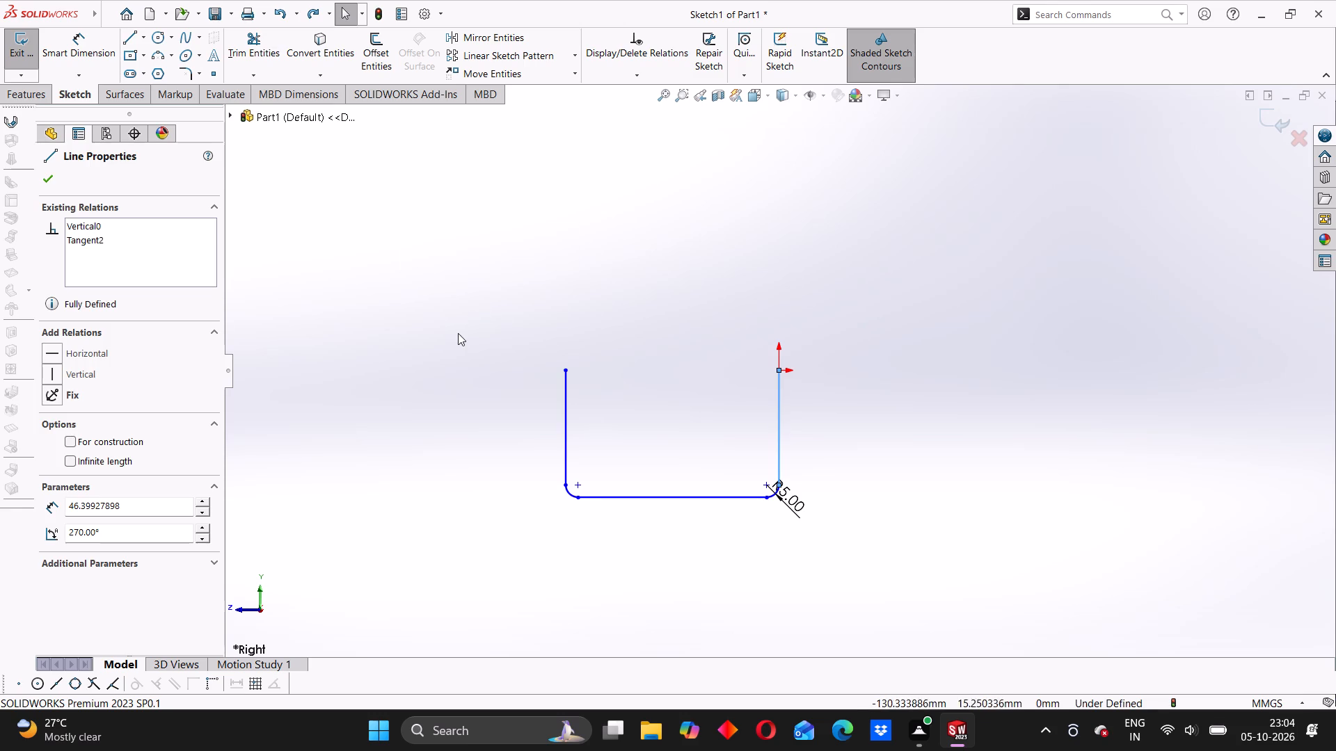
Offset the U-shaped chain 5 mm to the outside with Reverse on and the ends capped with lines.
{"action": "left_click", "coordinate": [381, 49]}
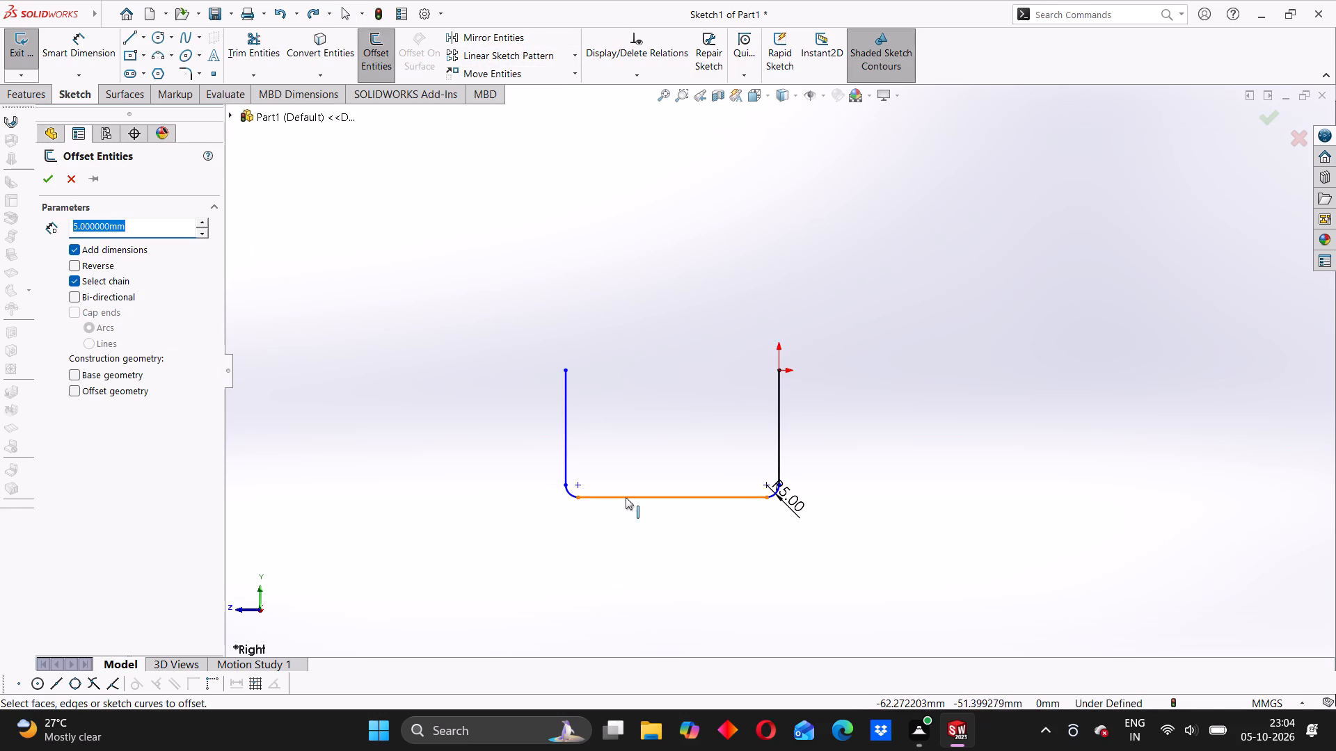
{"action": "left_click", "coordinate": [566, 419]}
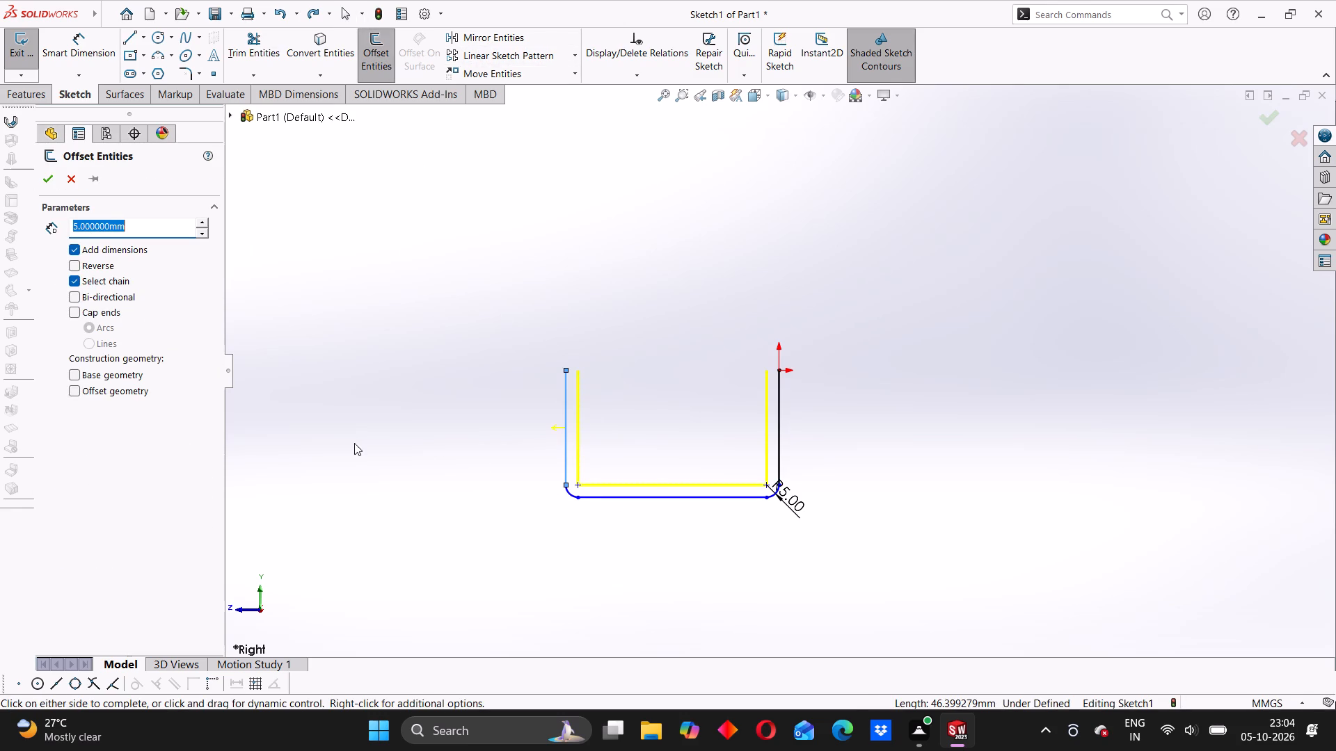
{"action": "left_click", "coordinate": [74, 266]}
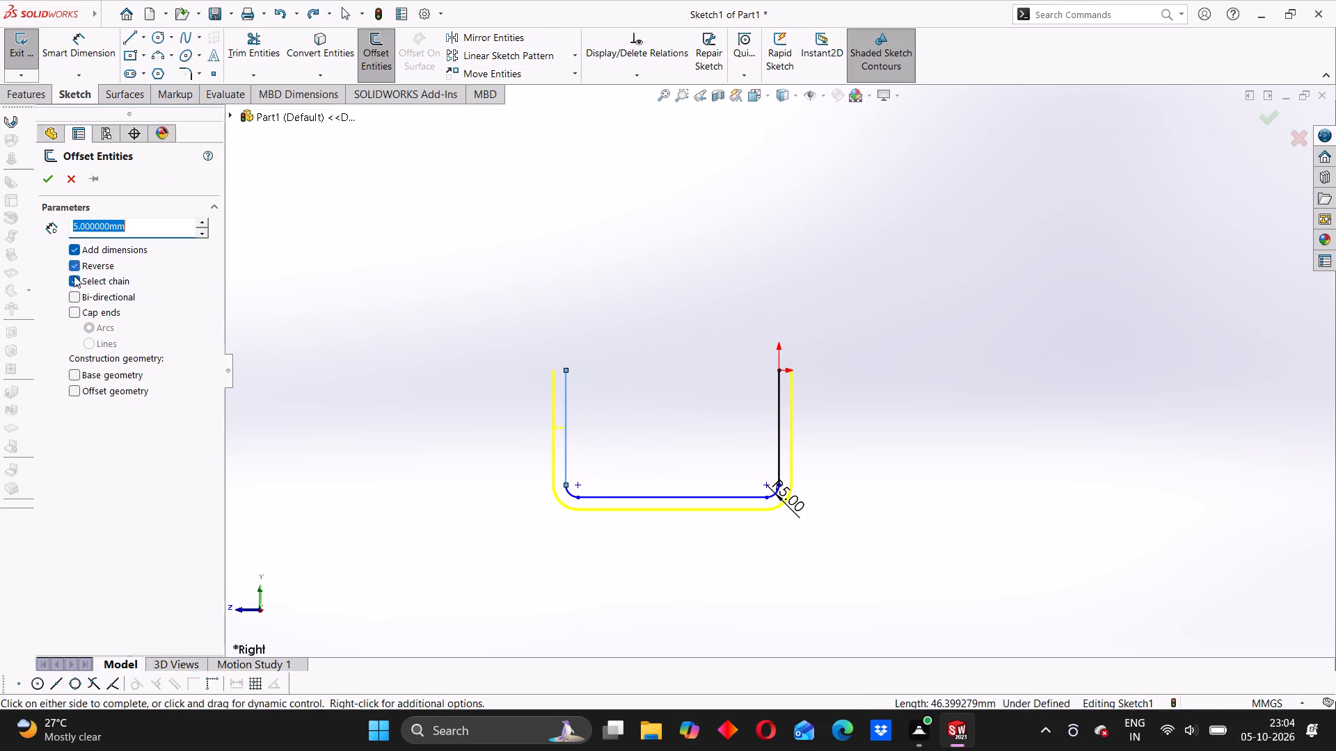
{"action": "left_click", "coordinate": [76, 312]}
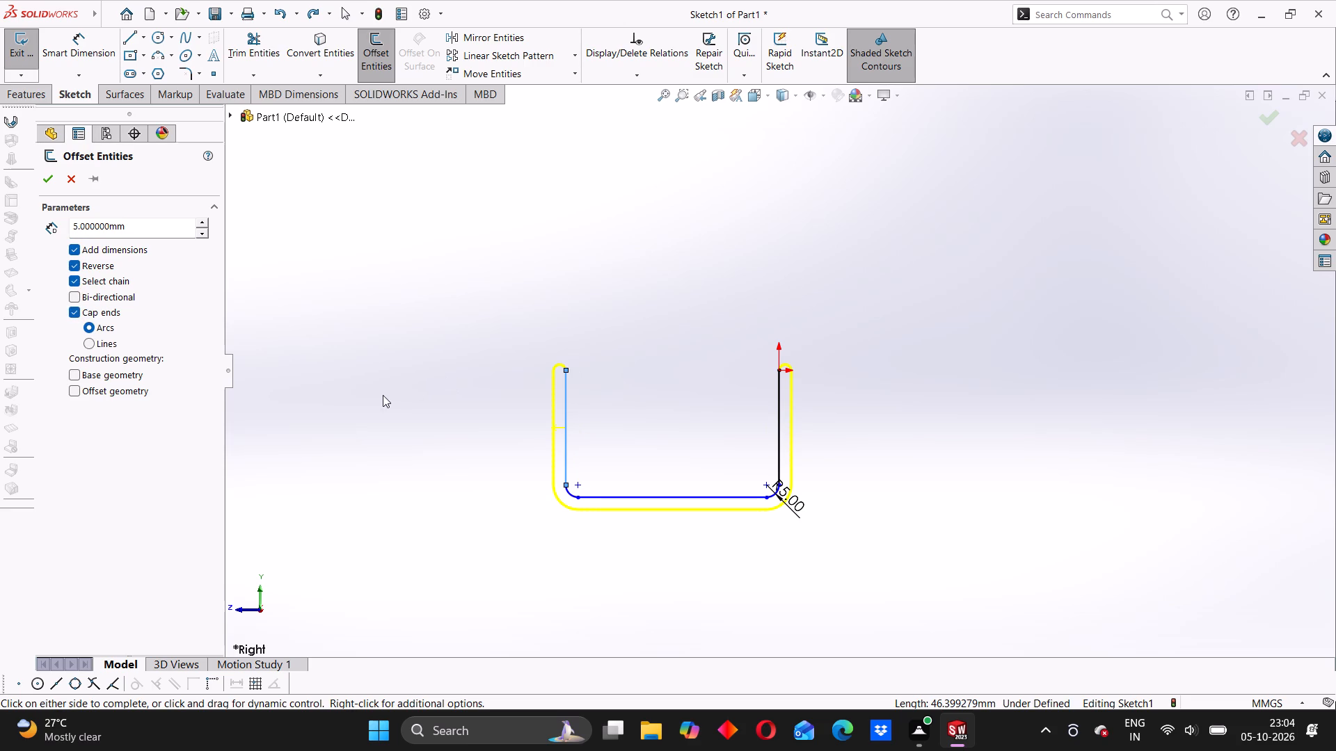
{"action": "left_click", "coordinate": [87, 341]}
{"action": "left_click", "coordinate": [50, 178]}
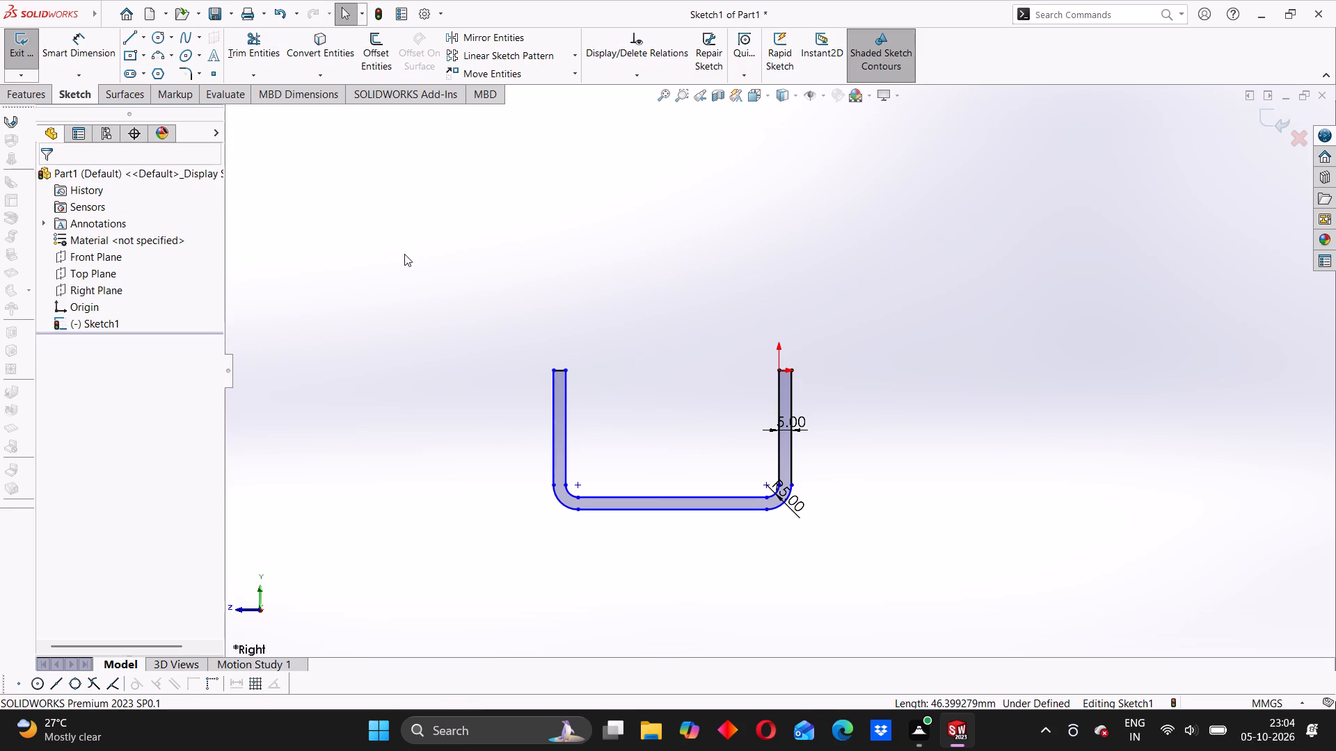
Sketch a line chain around the U between its outer top corners, with a sloped origin-side top edge and a base about 165 mm long.
{"action": "left_click", "coordinate": [127, 38]}
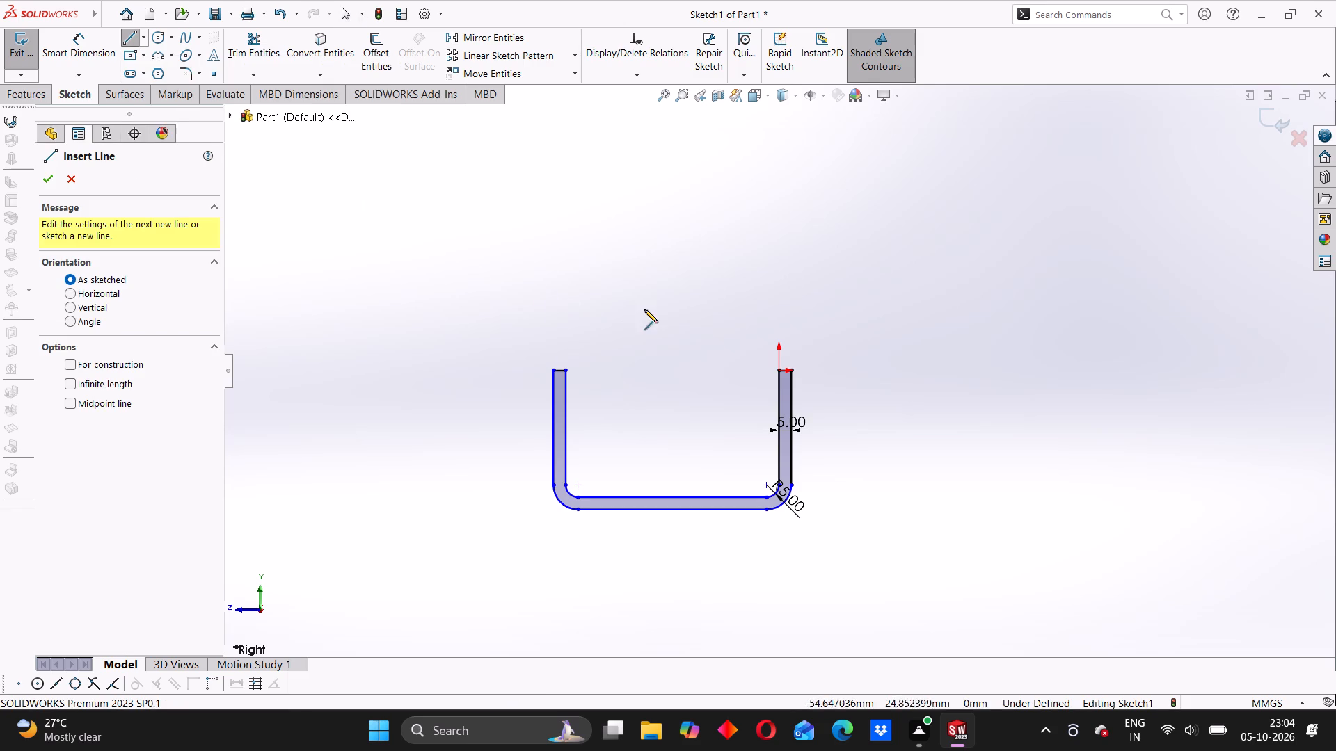
{"action": "left_click", "coordinate": [793, 370]}
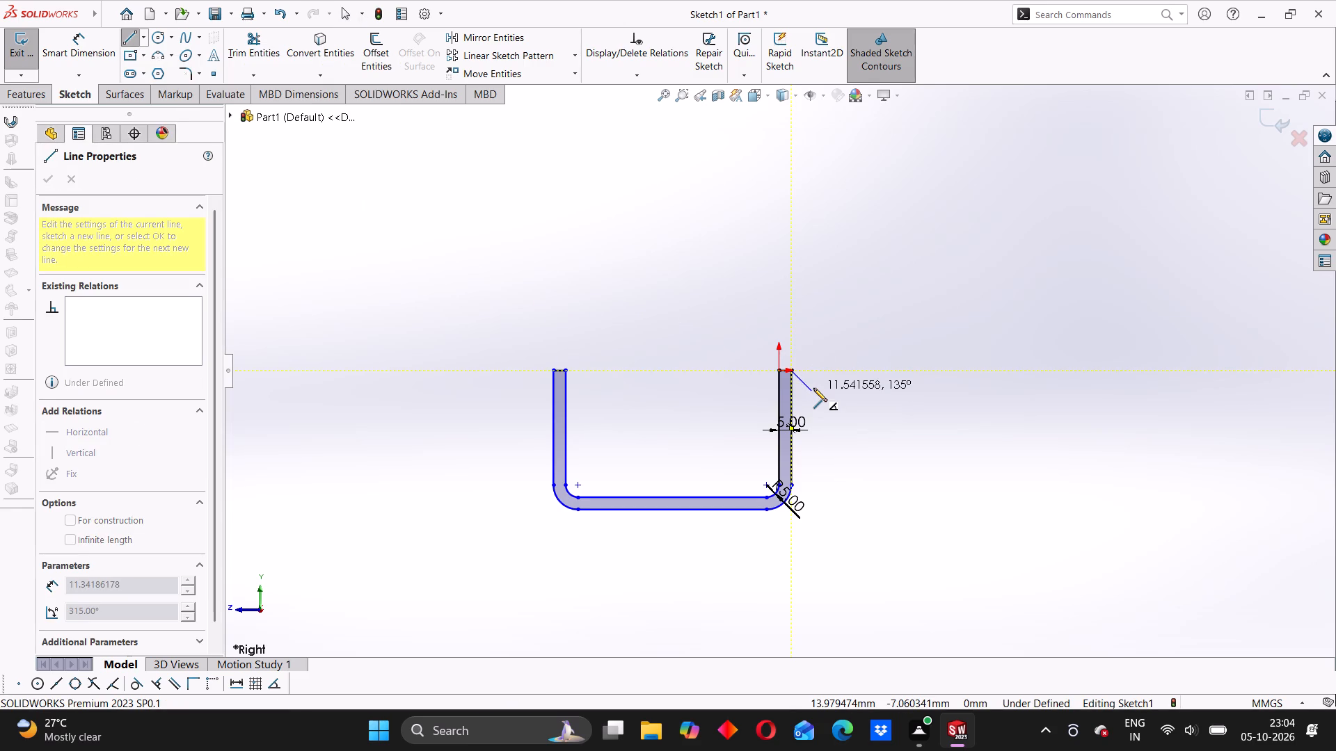
{"action": "left_click", "coordinate": [860, 426]}
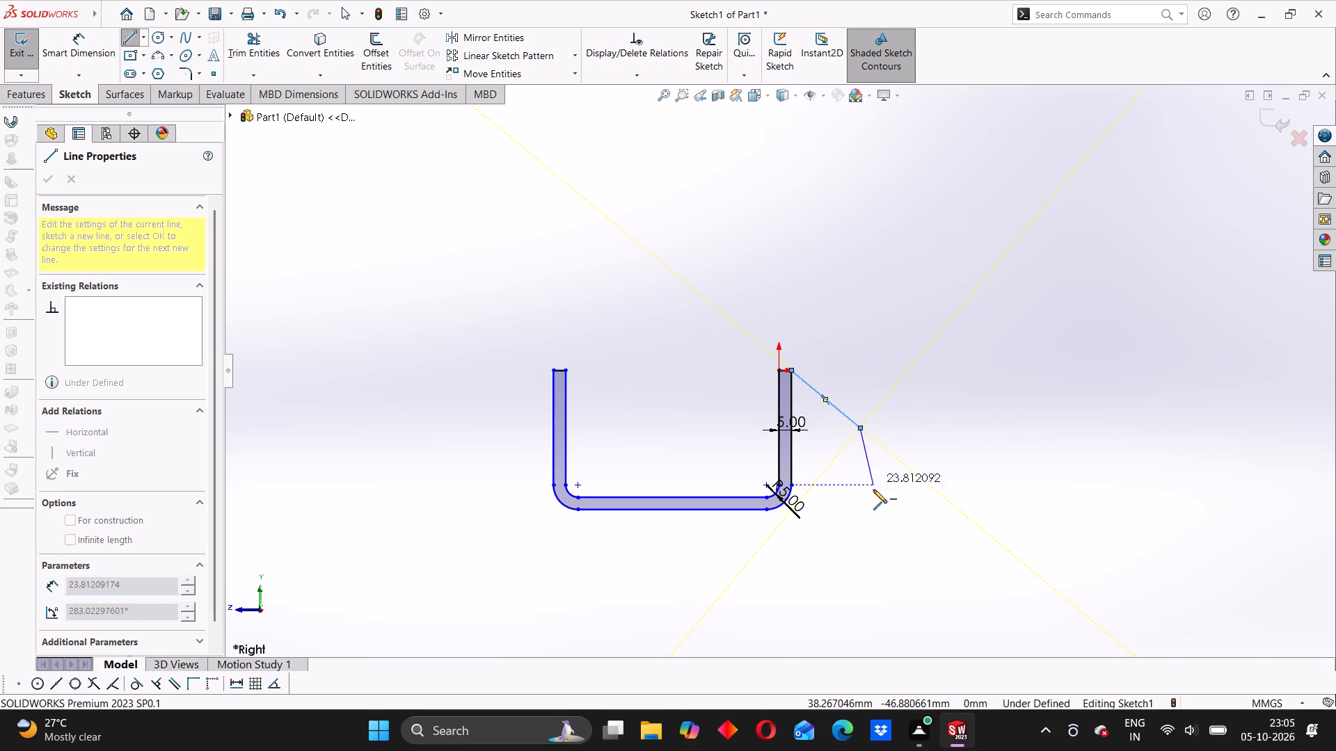
{"action": "left_click", "coordinate": [859, 540]}
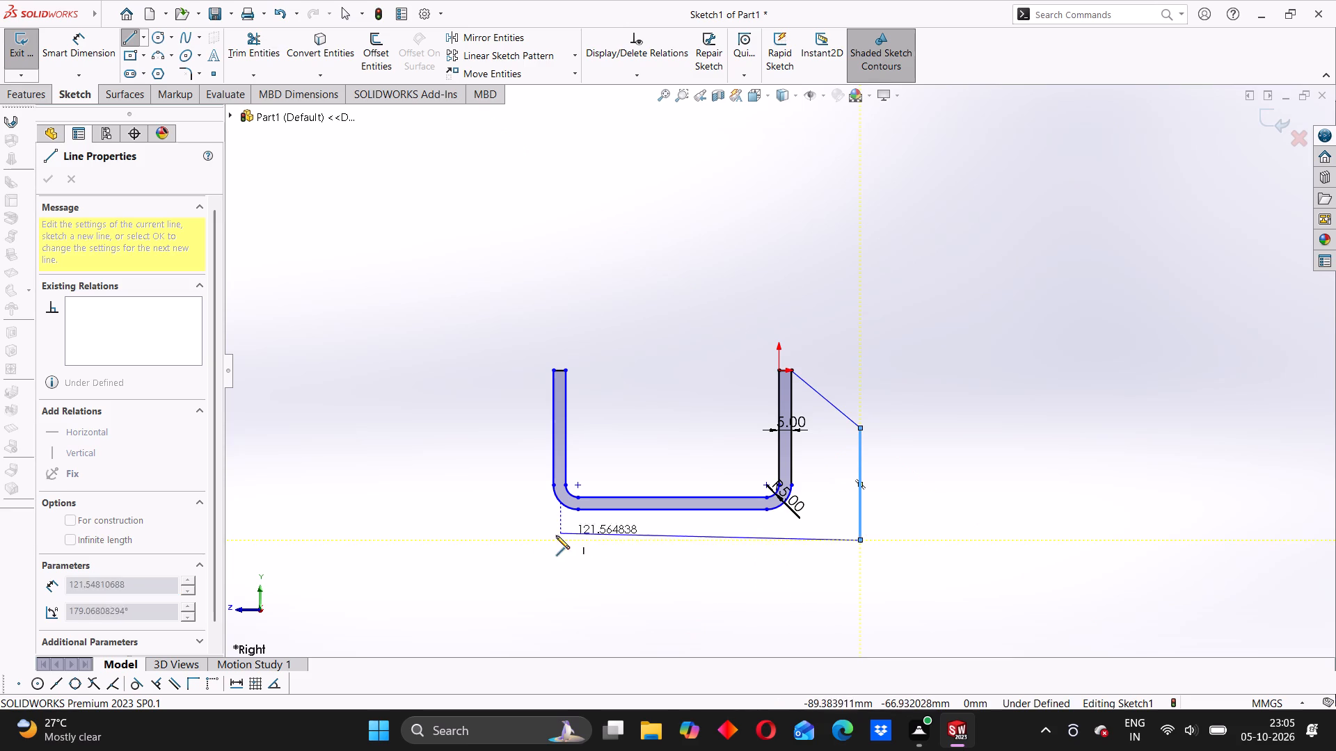
{"action": "left_click", "coordinate": [454, 542]}
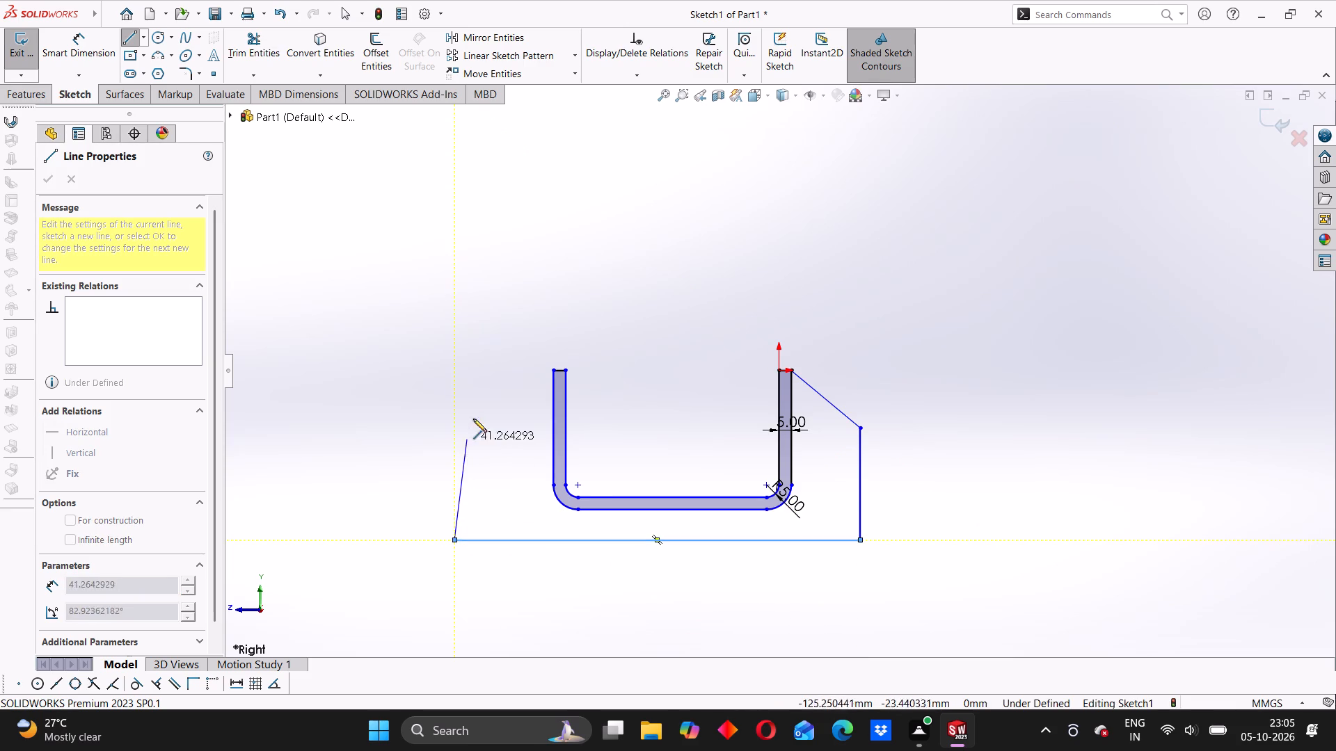
{"action": "left_click", "coordinate": [456, 367]}
{"action": "left_click", "coordinate": [550, 371]}
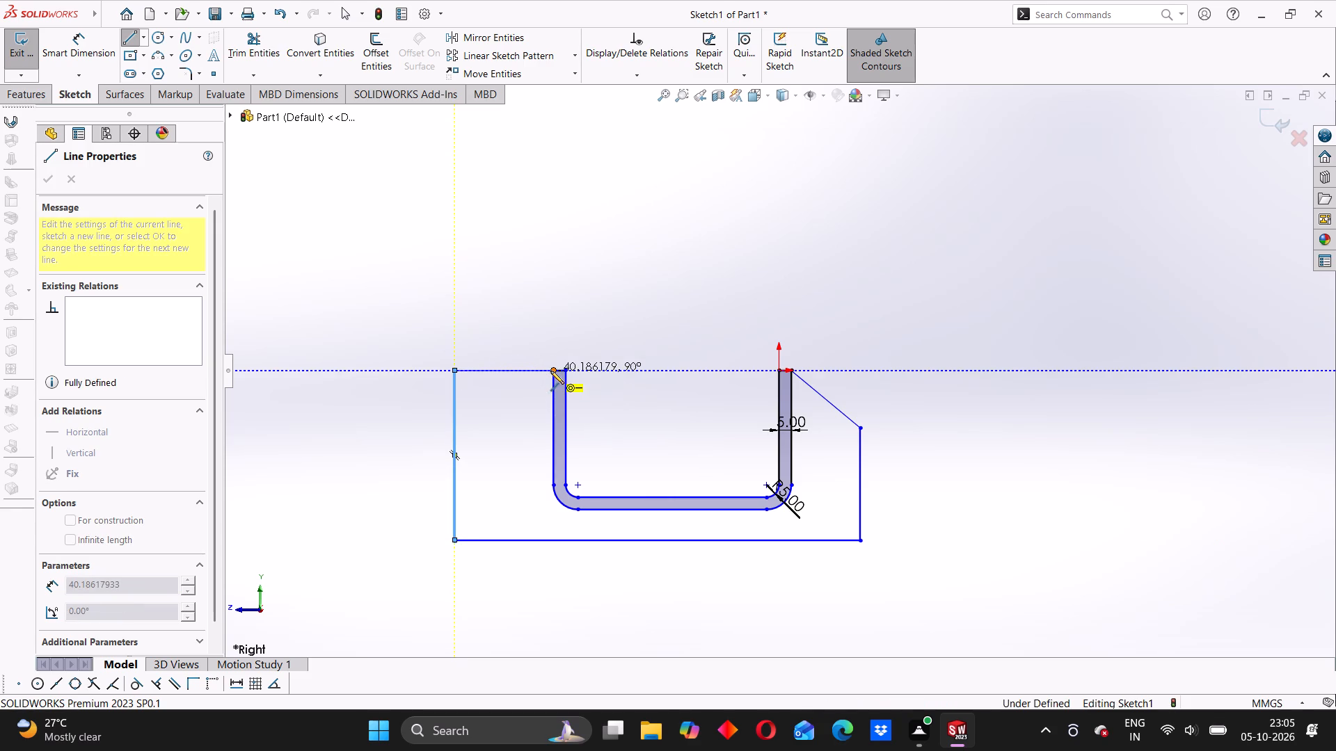
Dimension the bottom line of the outer outline to 120 mm.
{"action": "left_click", "coordinate": [84, 49]}
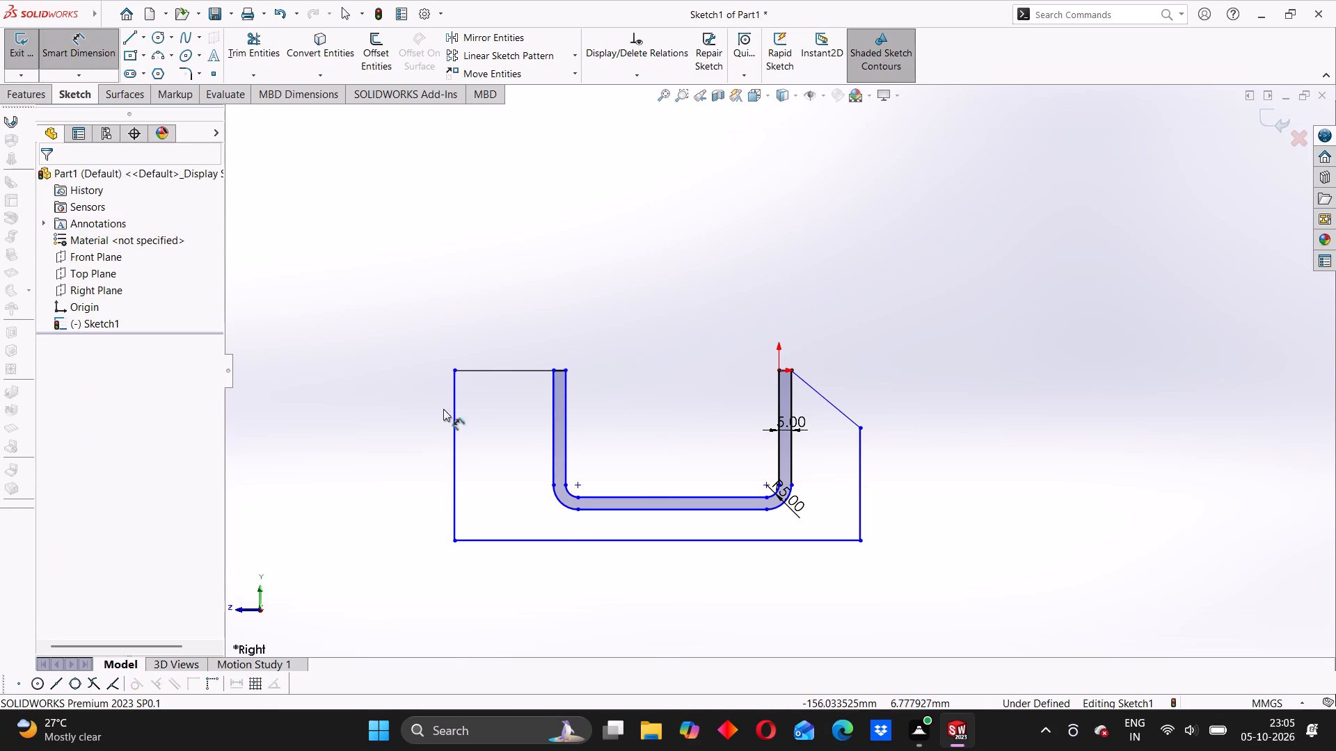
{"action": "left_click", "coordinate": [581, 544]}
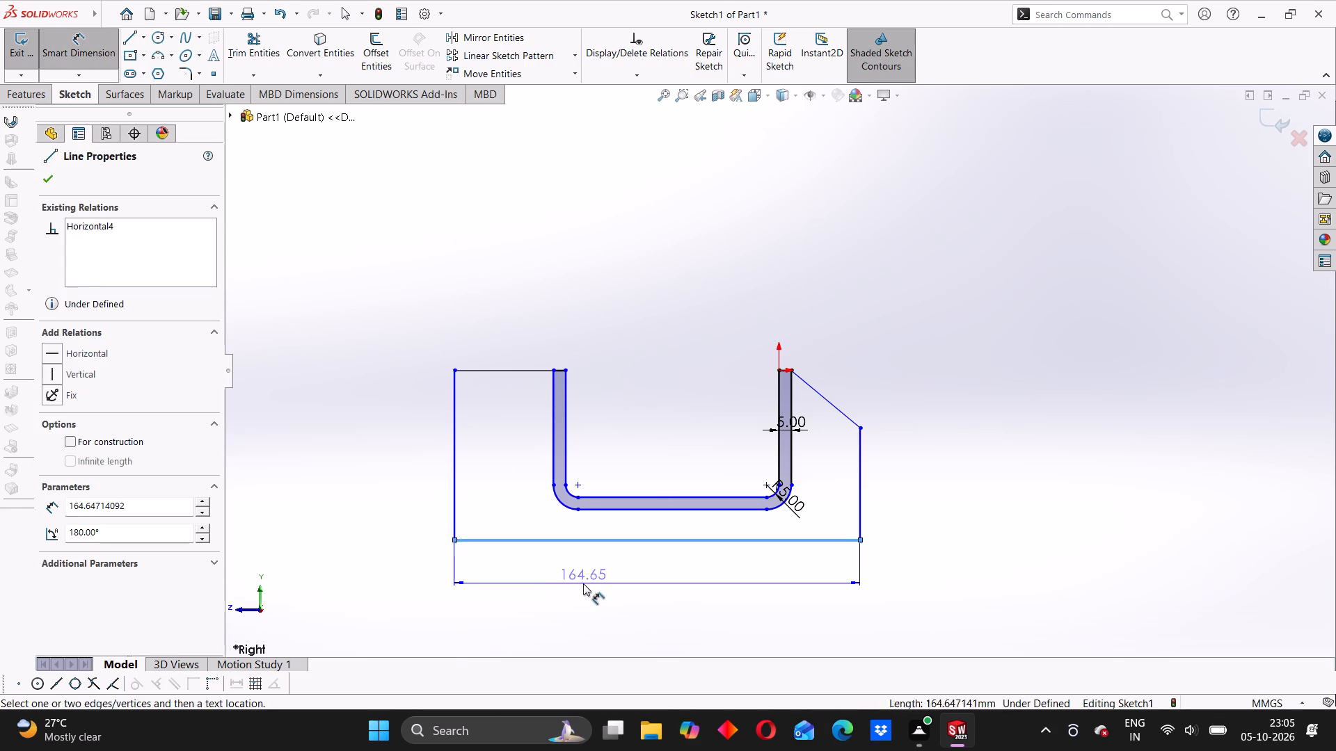
{"action": "left_click", "coordinate": [583, 583]}
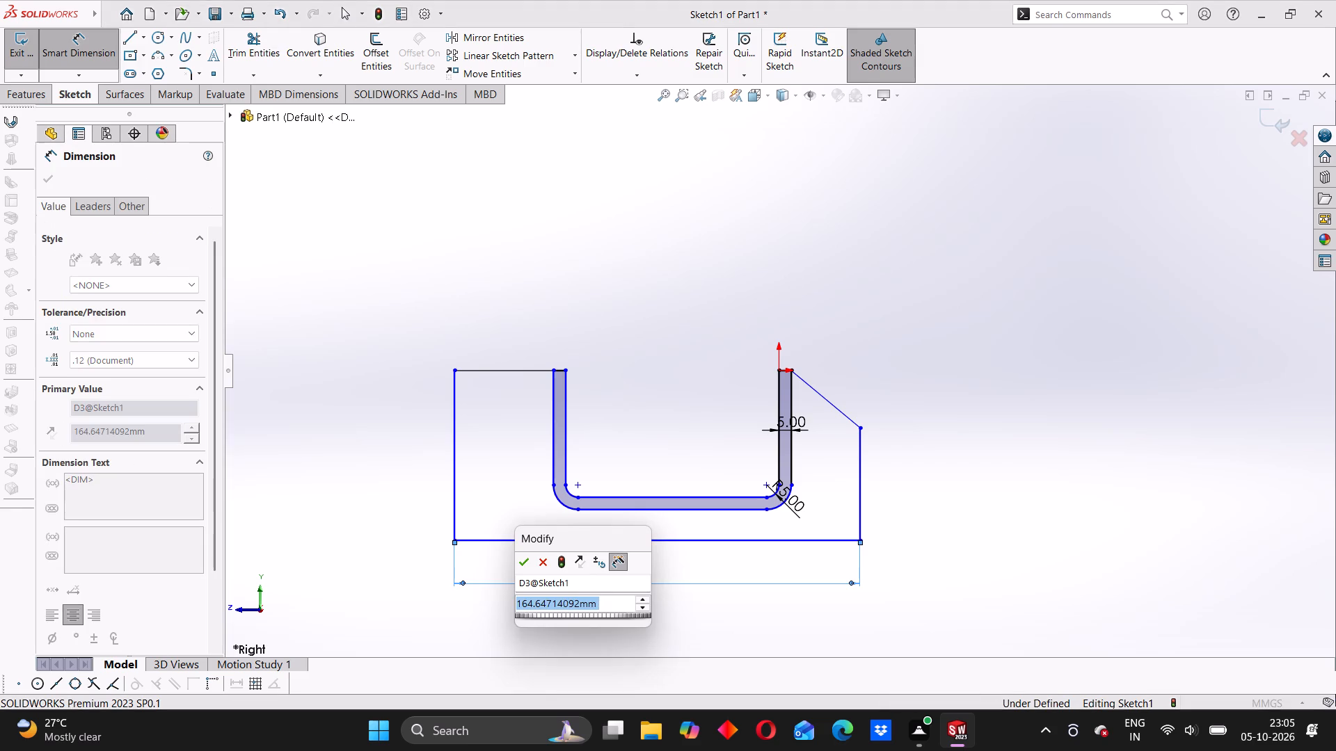
{"action": "type", "text": "120"}
{"action": "key", "text": "Return"}
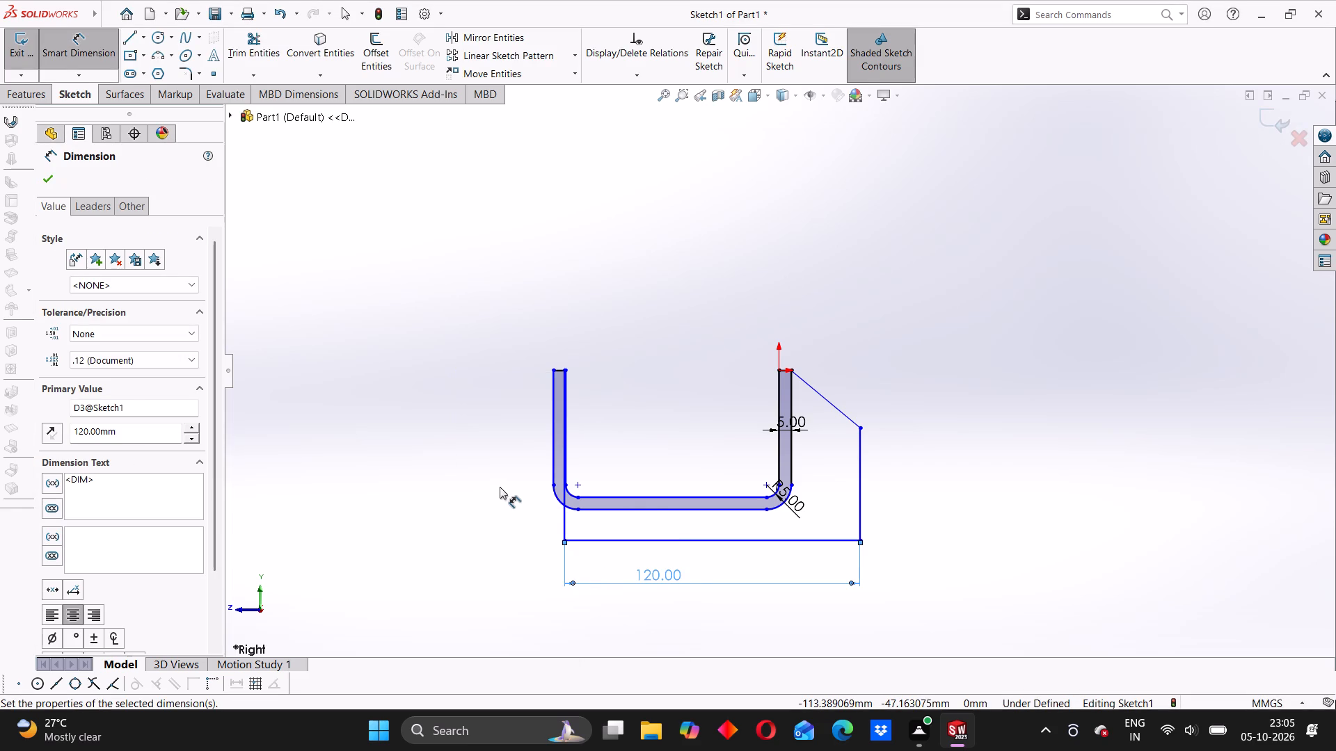
Dimension the distance between the inner vertical lines of the U to 70 mm.
{"action": "scroll", "coordinate": [579, 446], "scroll_direction": "down", "scroll_amount": 4}
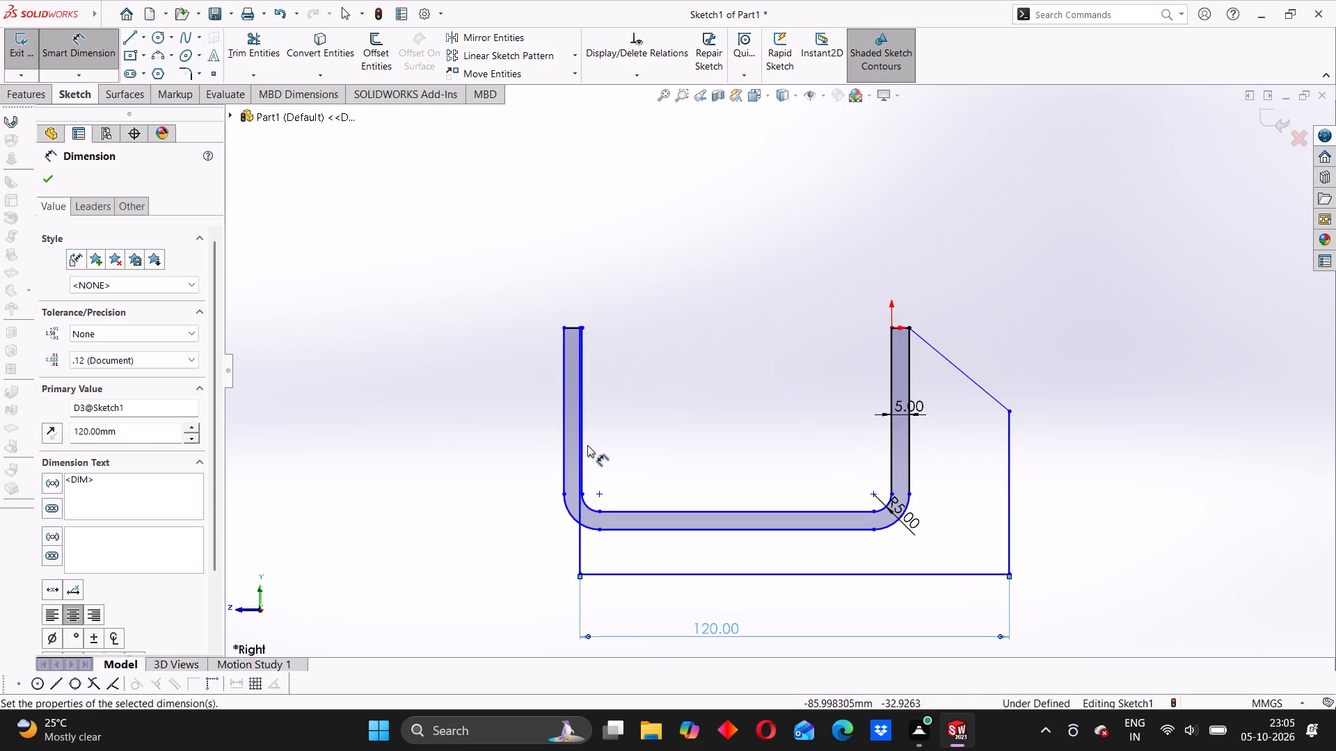
{"action": "scroll", "coordinate": [589, 444], "scroll_direction": "down", "scroll_amount": 4}
{"action": "left_click", "coordinate": [617, 433]}
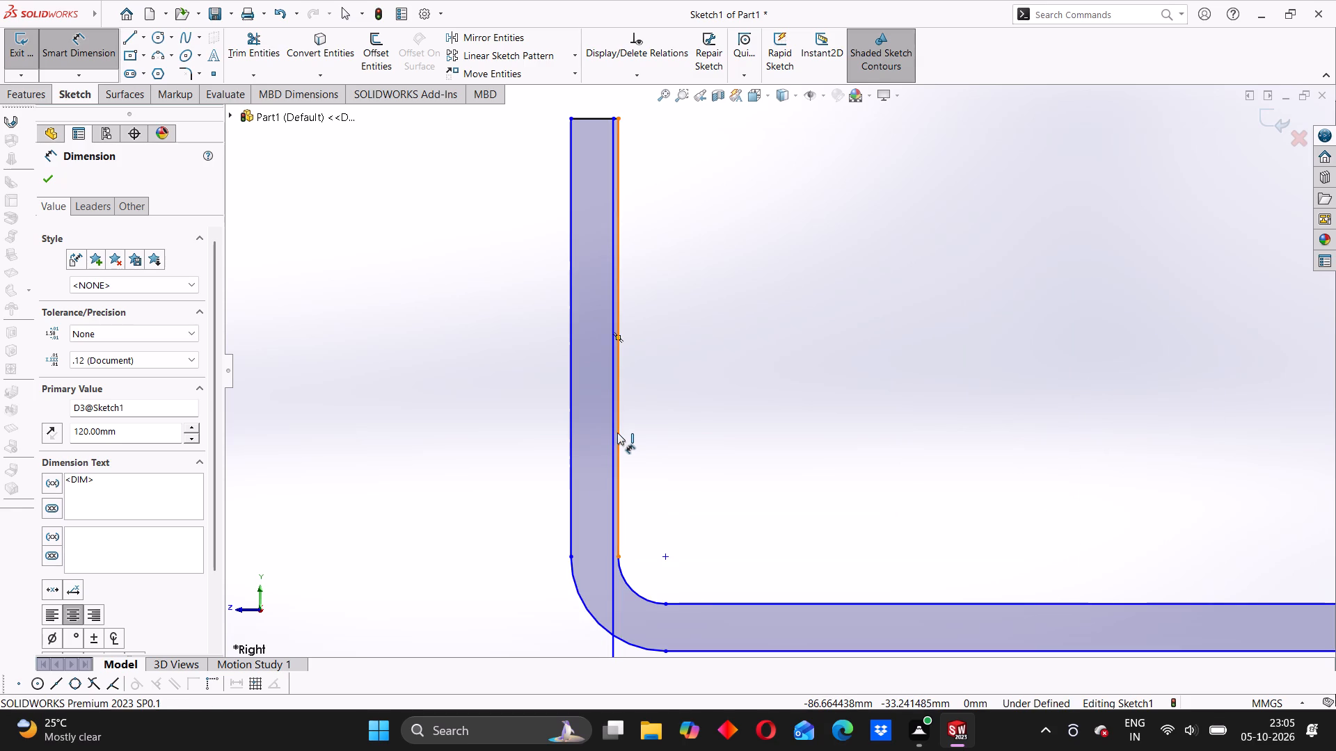
{"action": "scroll", "coordinate": [1006, 386], "scroll_direction": "up", "scroll_amount": 4}
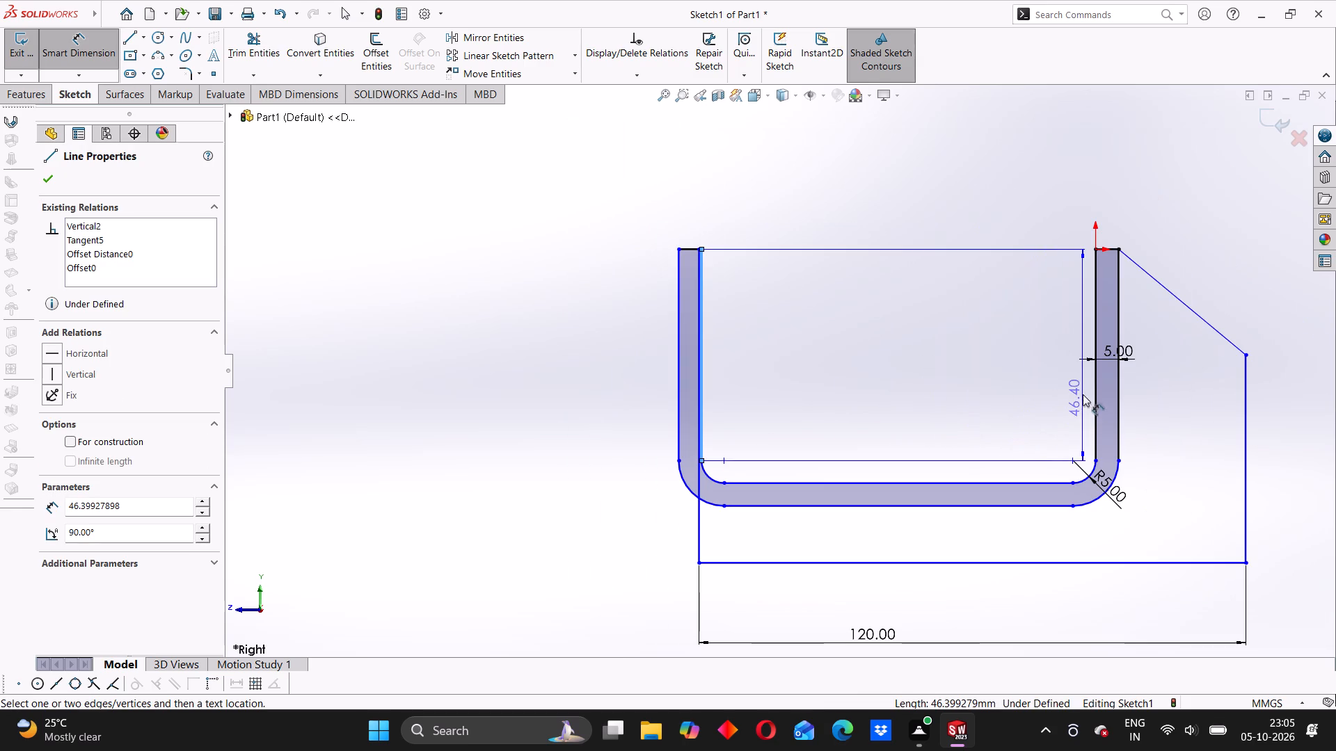
{"action": "left_click", "coordinate": [1096, 378]}
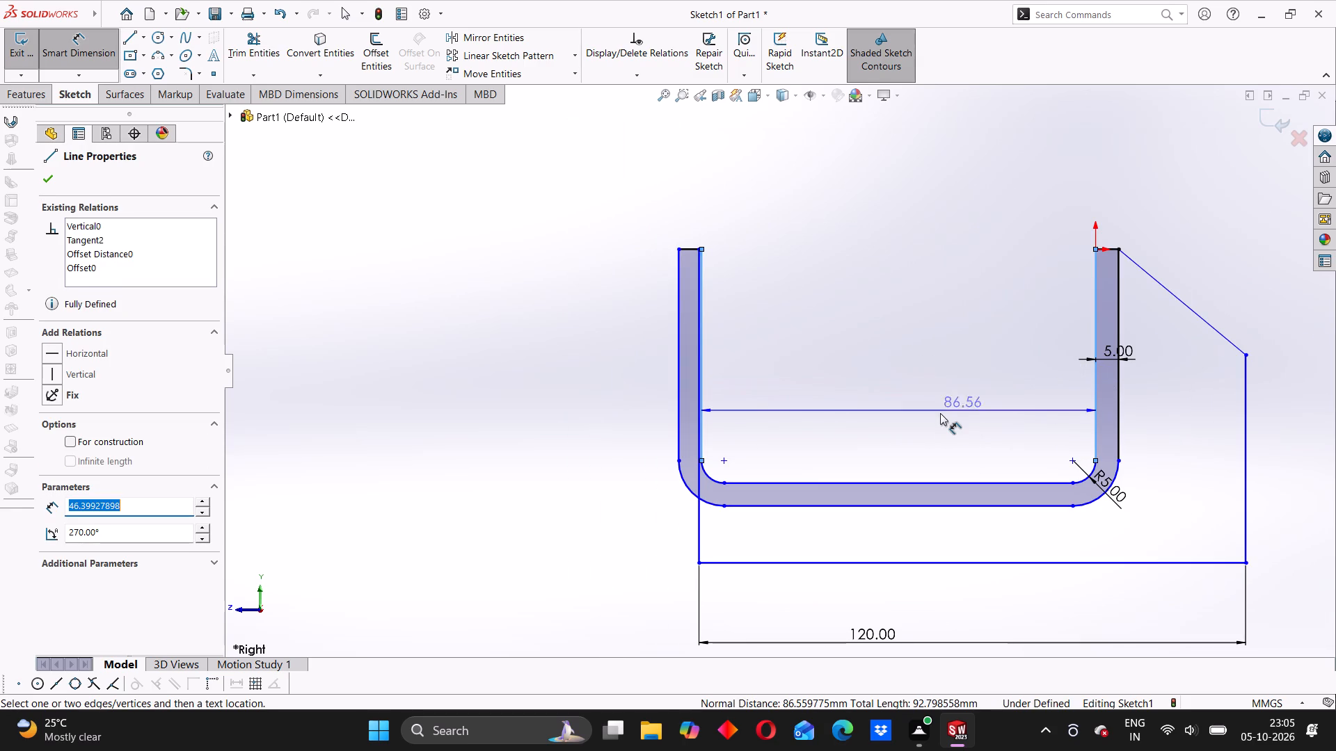
{"action": "left_click", "coordinate": [940, 413]}
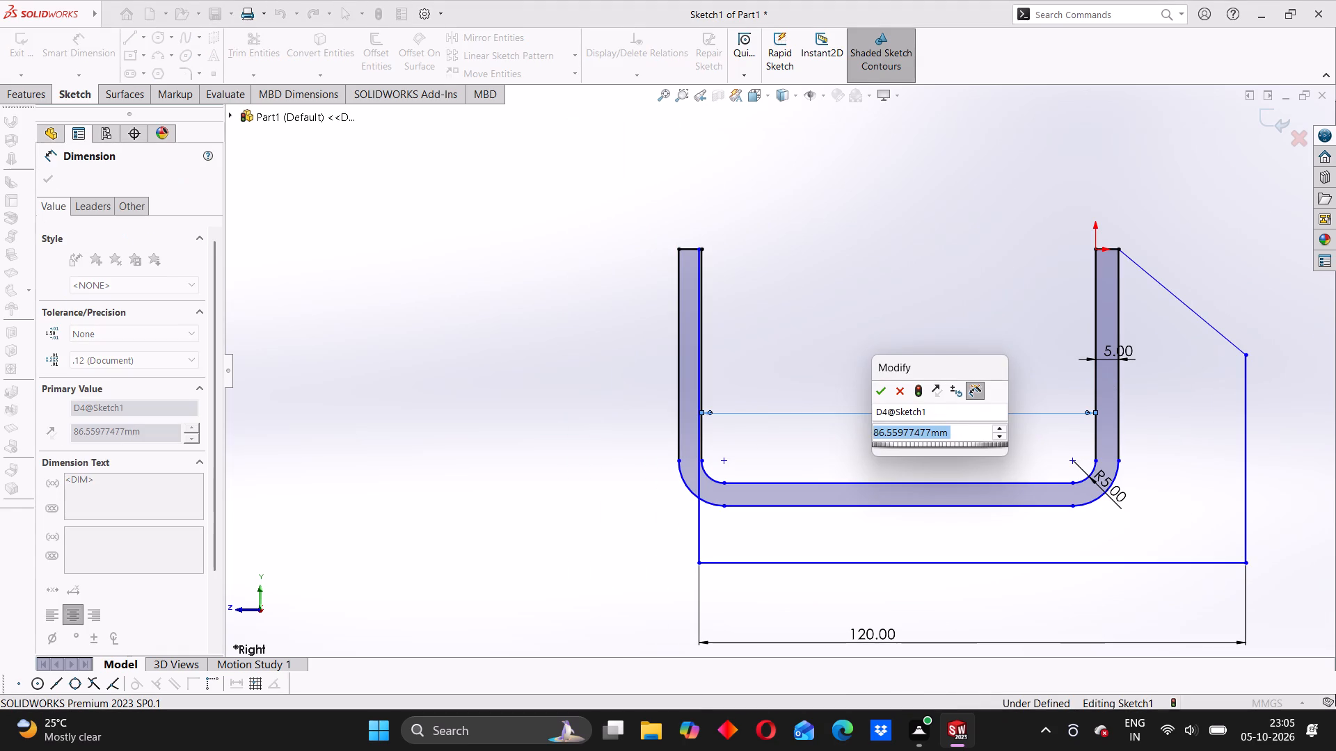
{"action": "type", "text": "70"}
{"action": "key", "text": "Return"}
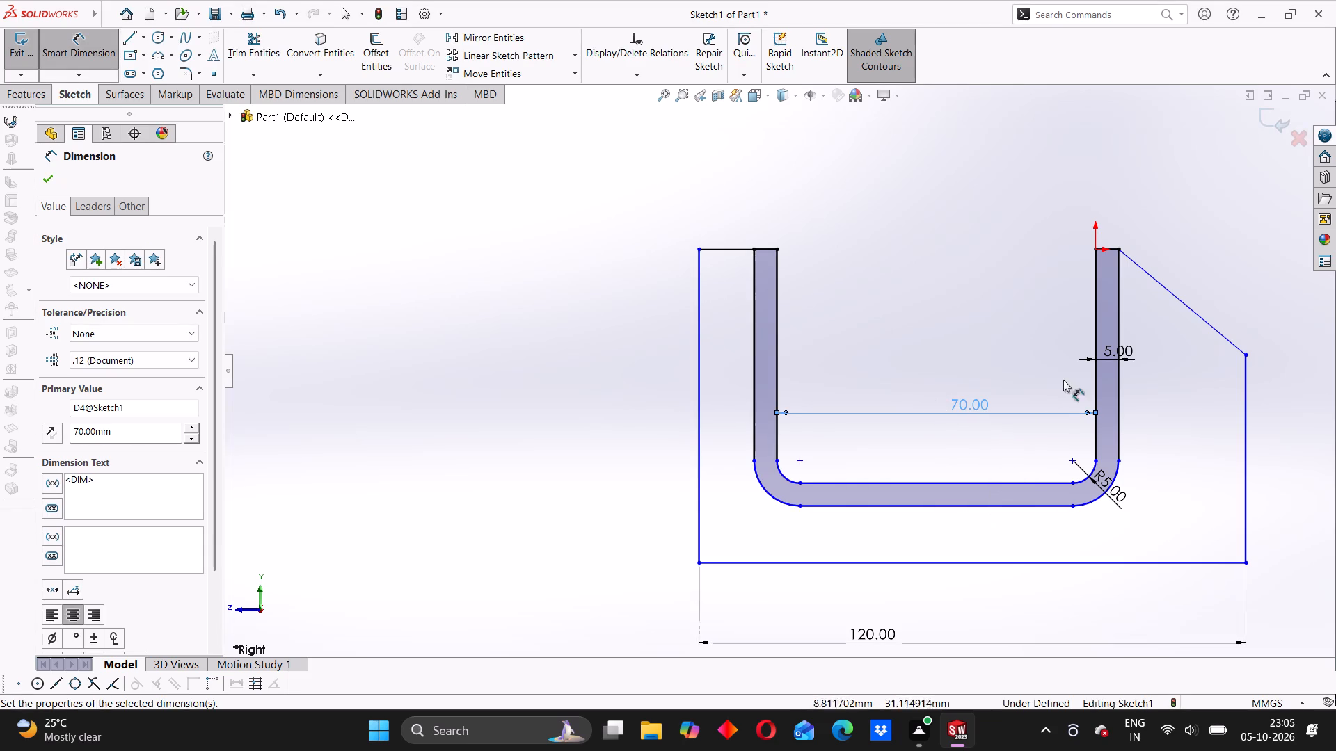
Dimension the vertical drop between the two endpoints of the sloped top line to 3 mm.
{"action": "scroll", "coordinate": [1123, 341], "scroll_direction": "up", "scroll_amount": 3}
{"action": "scroll", "coordinate": [1062, 358], "scroll_direction": "up", "scroll_amount": 1}
{"action": "scroll", "coordinate": [1019, 395], "scroll_direction": "up", "scroll_amount": 2}
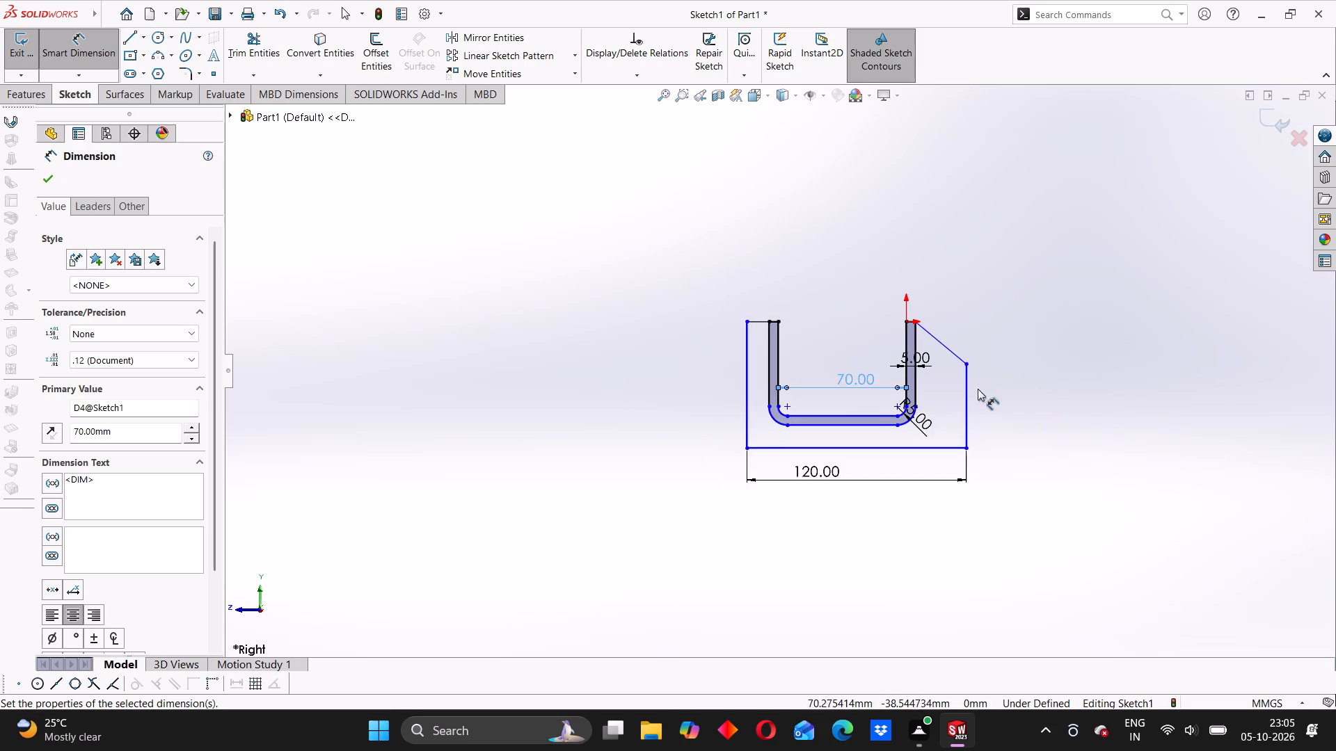
{"action": "scroll", "coordinate": [930, 385], "scroll_direction": "down", "scroll_amount": 3}
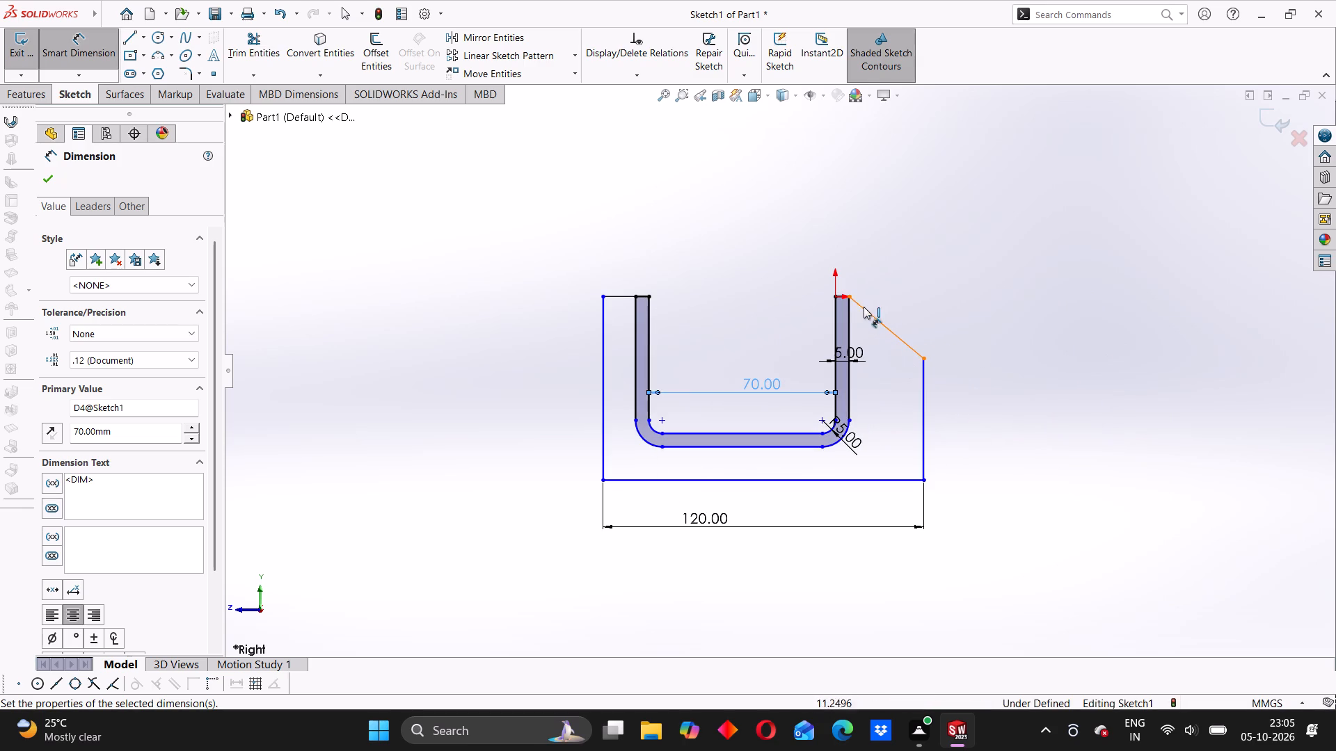
{"action": "left_click", "coordinate": [850, 298]}
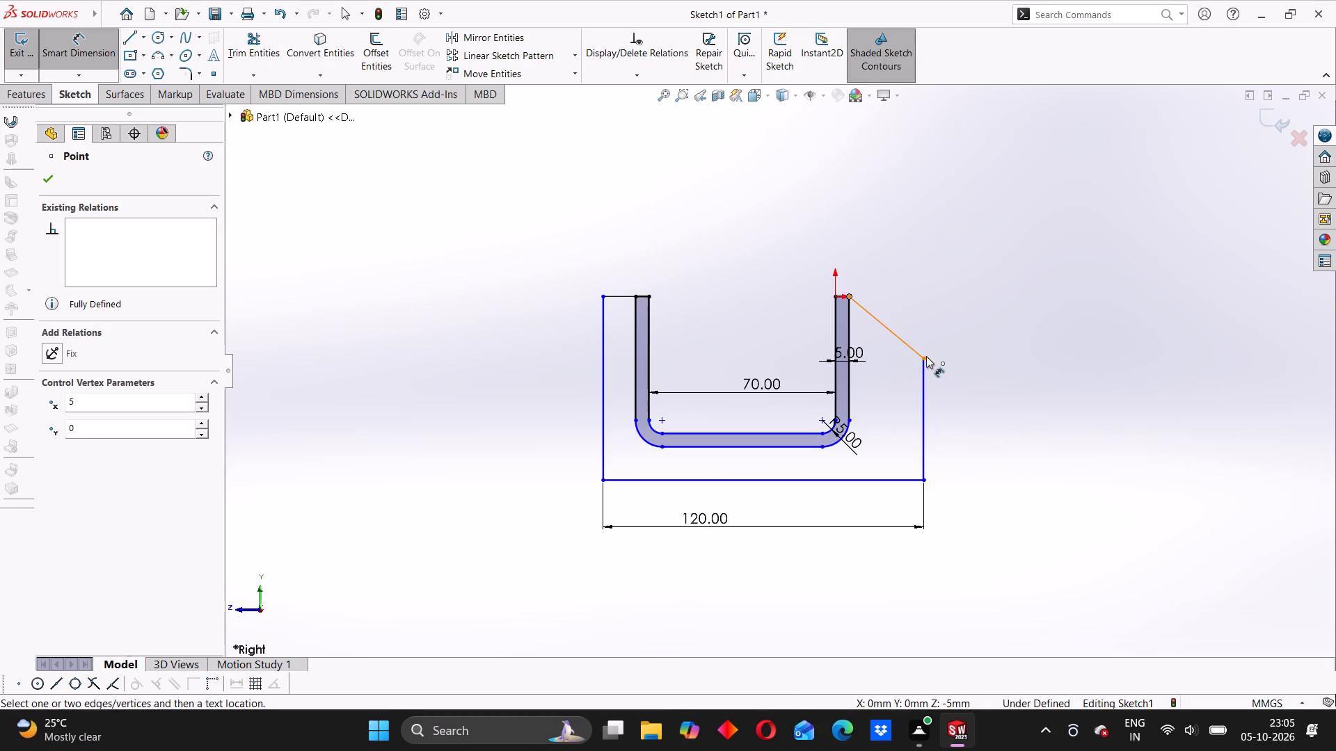
{"action": "left_click", "coordinate": [926, 357]}
{"action": "left_click", "coordinate": [1050, 351]}
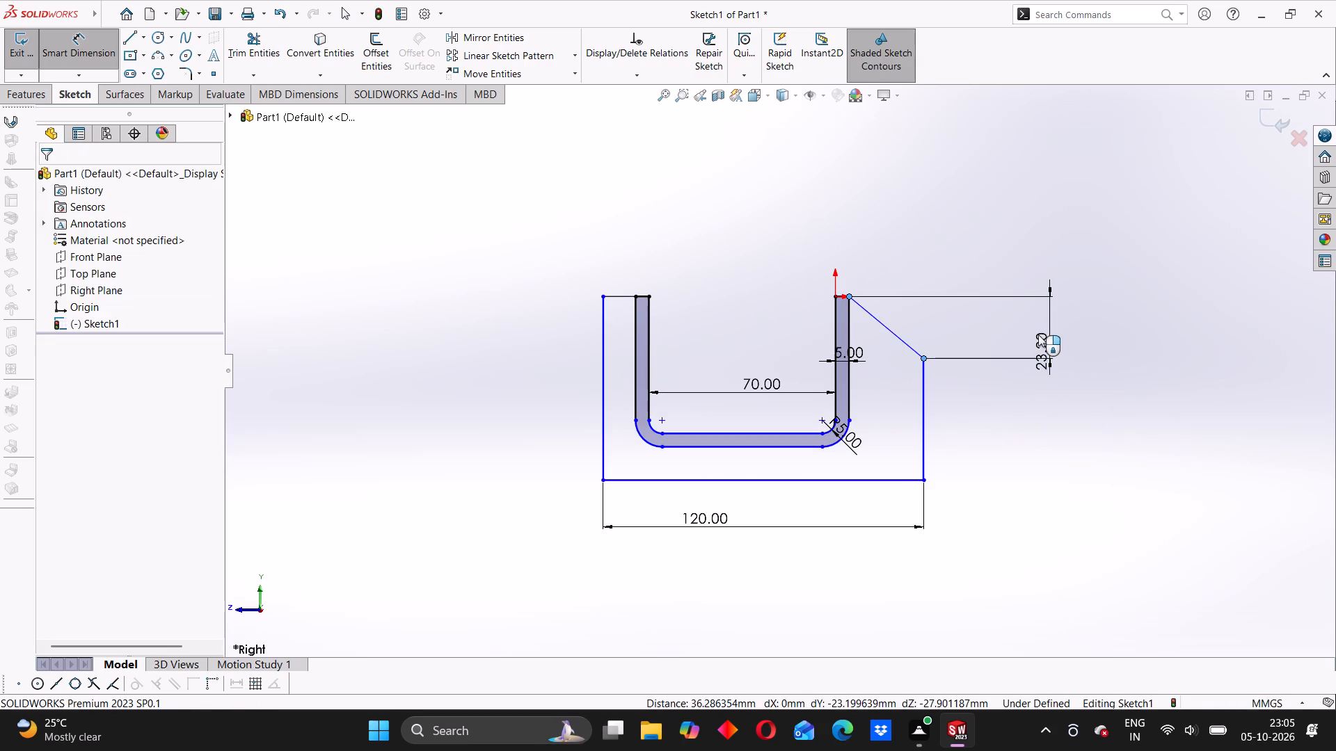
{"action": "key", "text": "3"}
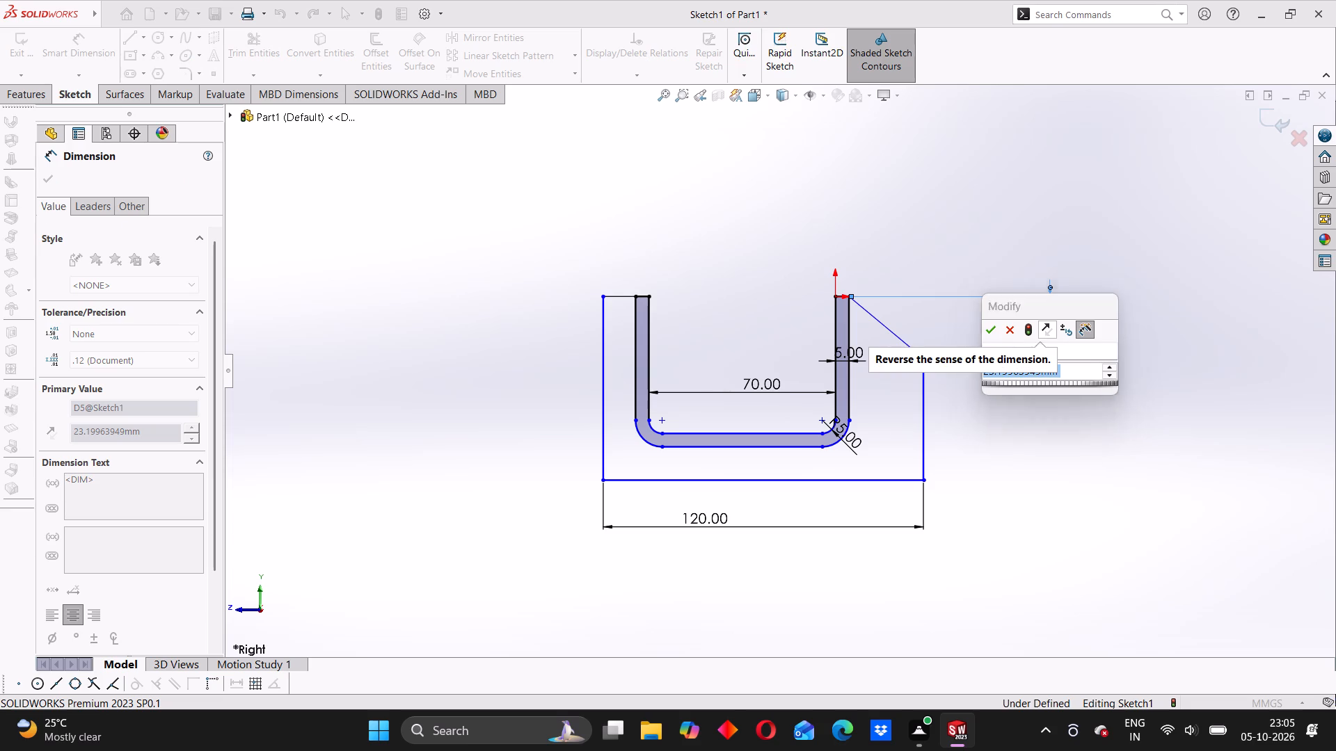
{"action": "key", "text": "Return"}
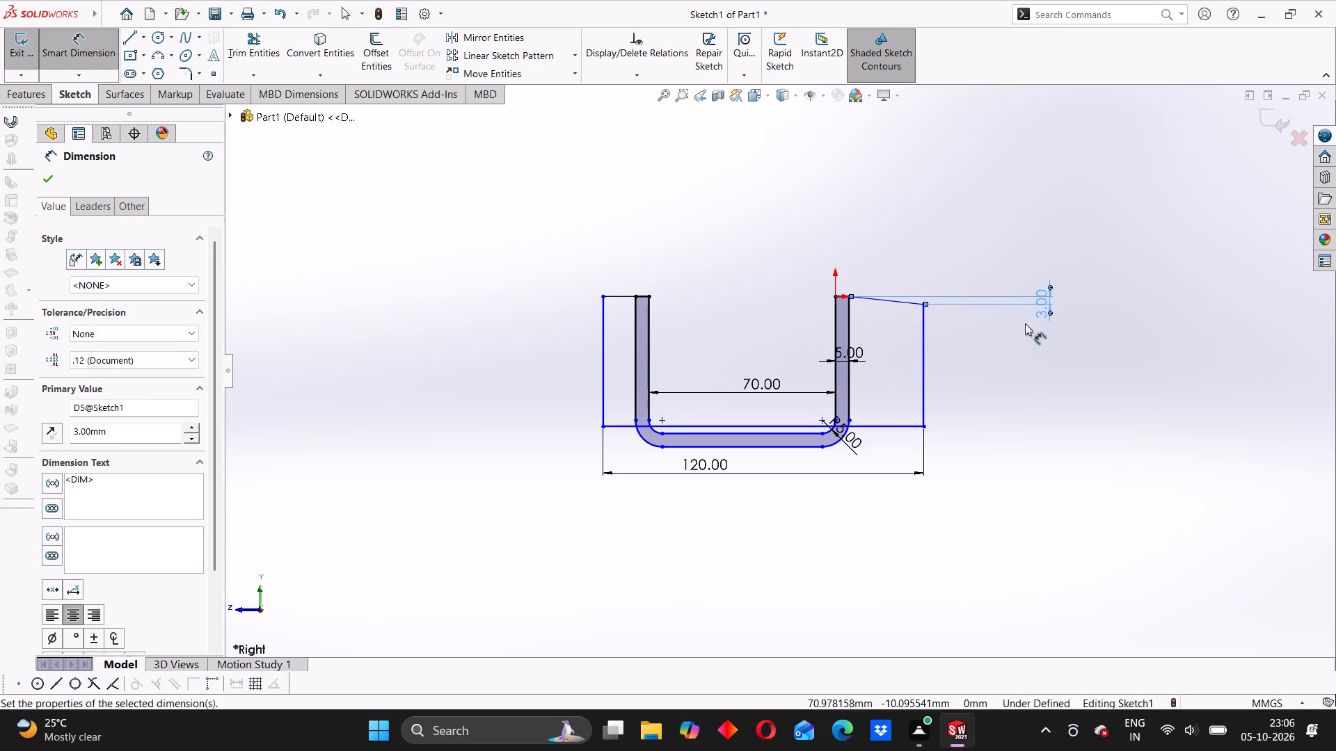
Dimension the outer outline's vertical line below the sloped edge to 68 mm.
{"action": "left_click", "coordinate": [925, 389]}
{"action": "left_click", "coordinate": [978, 401]}
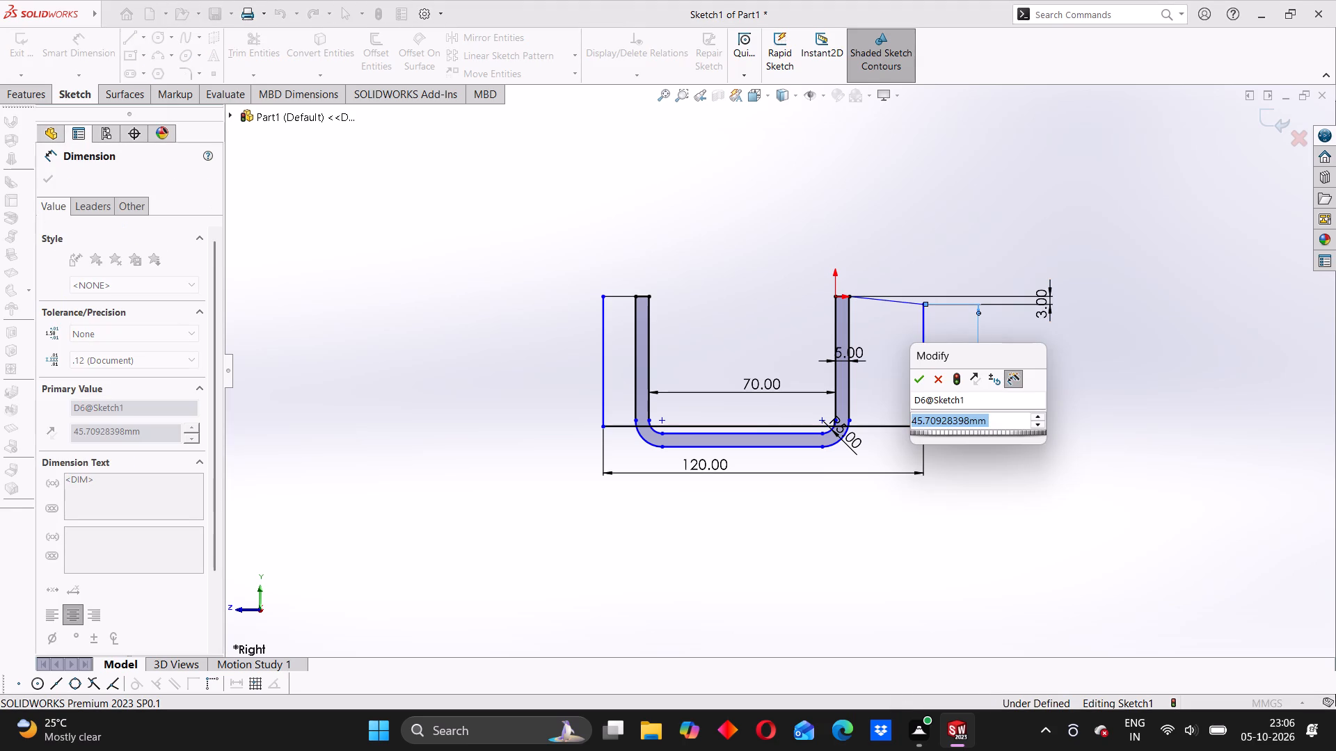
{"action": "type", "text": "68"}
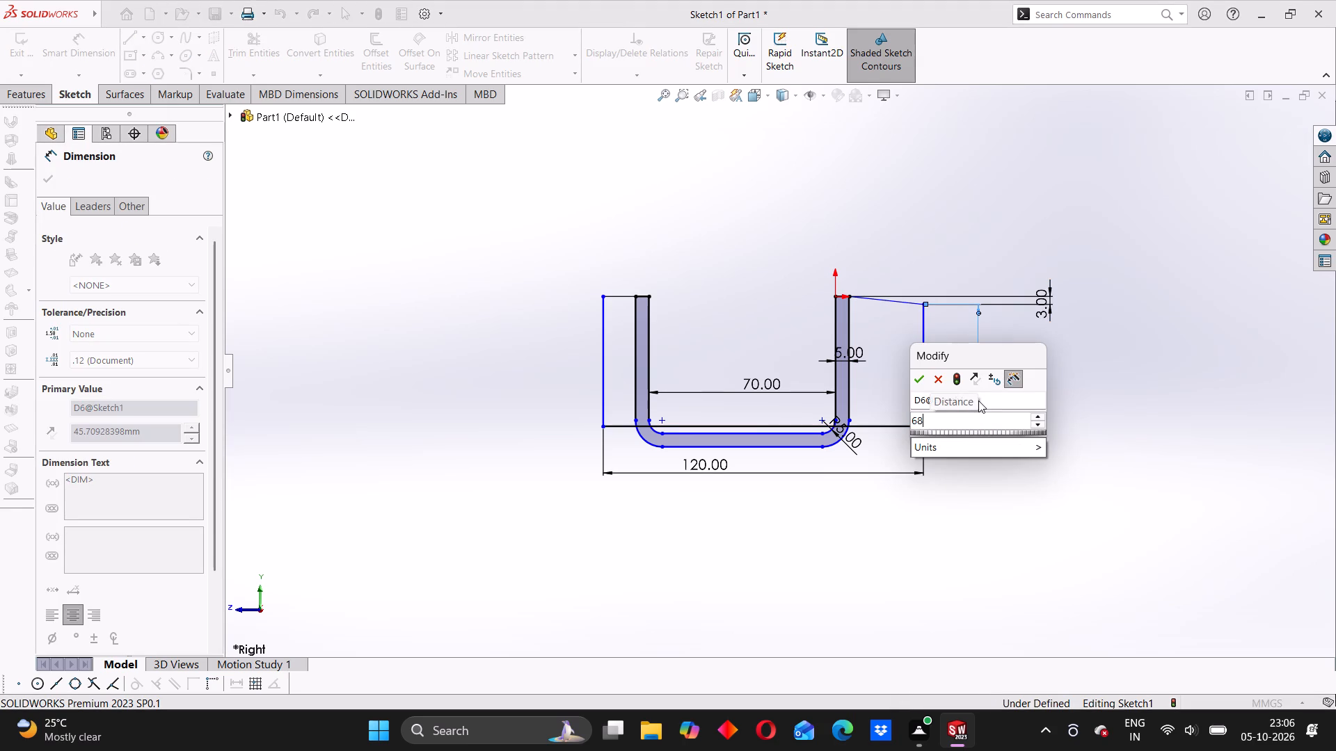
{"action": "key", "text": "Return"}
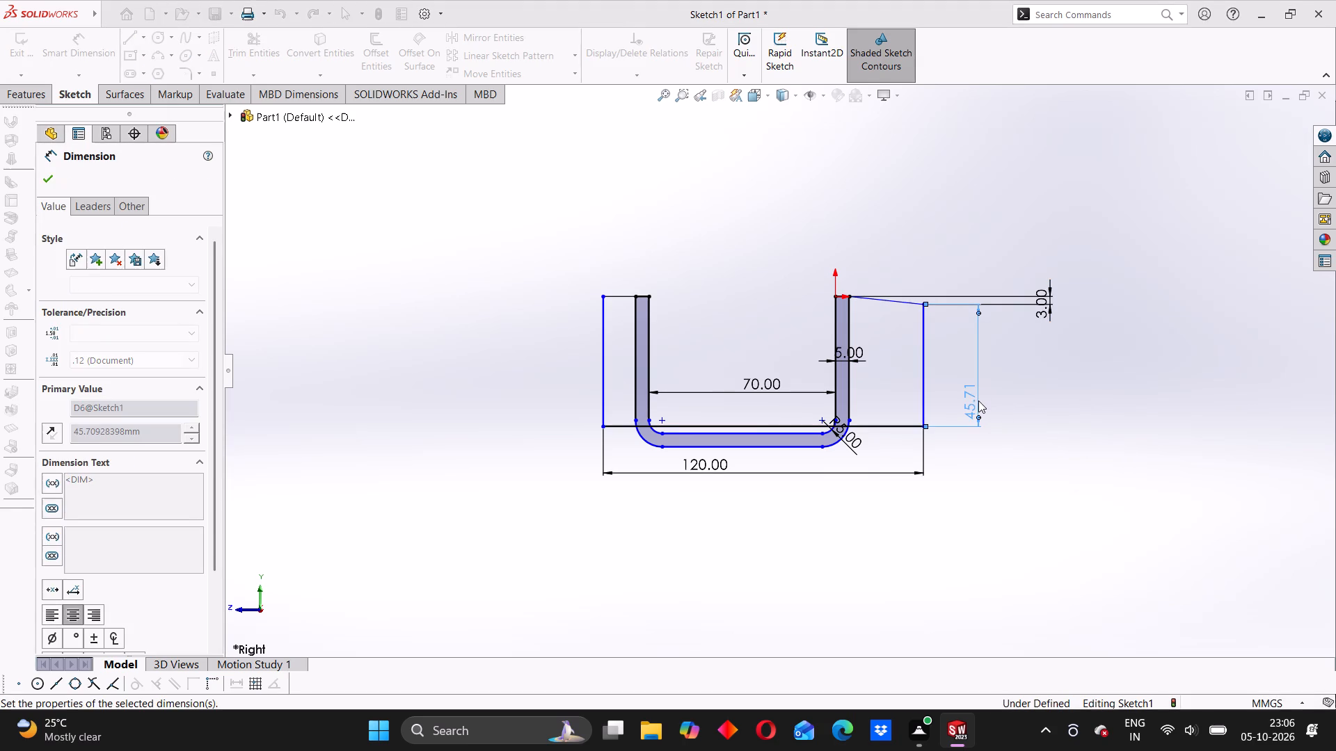
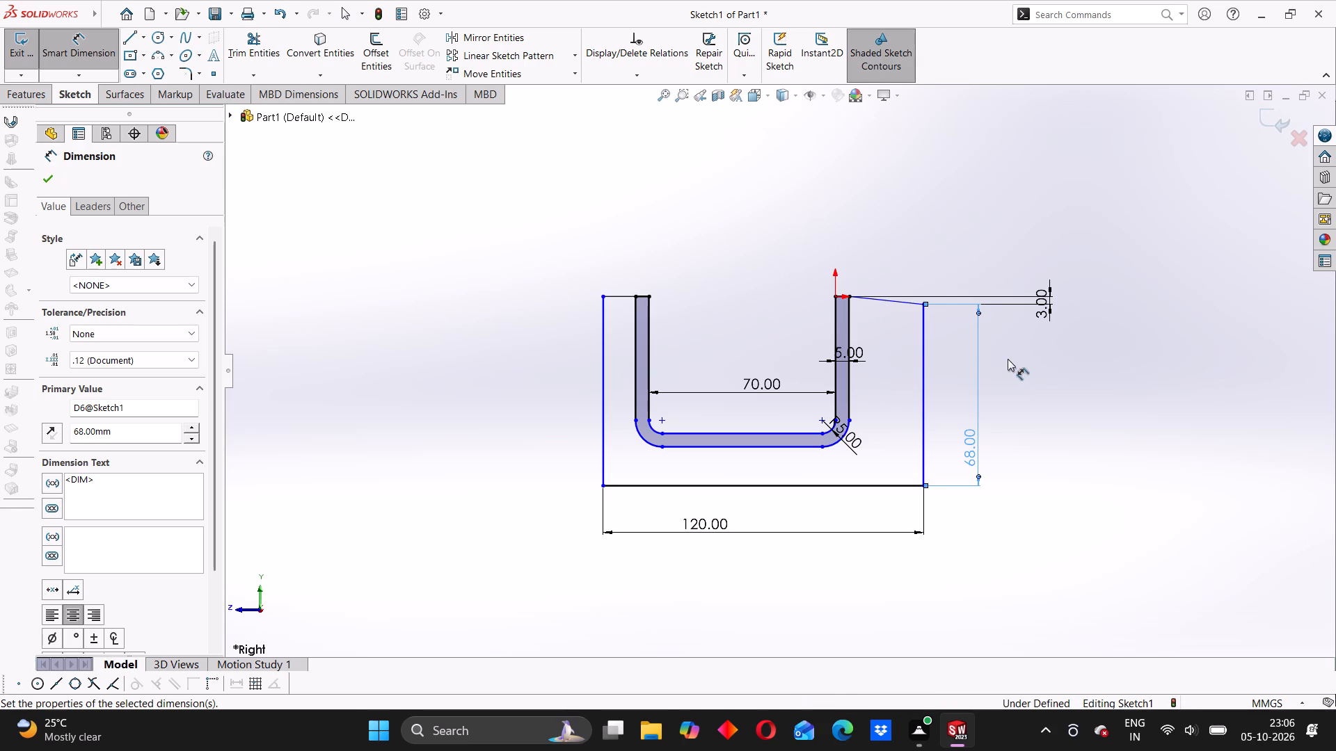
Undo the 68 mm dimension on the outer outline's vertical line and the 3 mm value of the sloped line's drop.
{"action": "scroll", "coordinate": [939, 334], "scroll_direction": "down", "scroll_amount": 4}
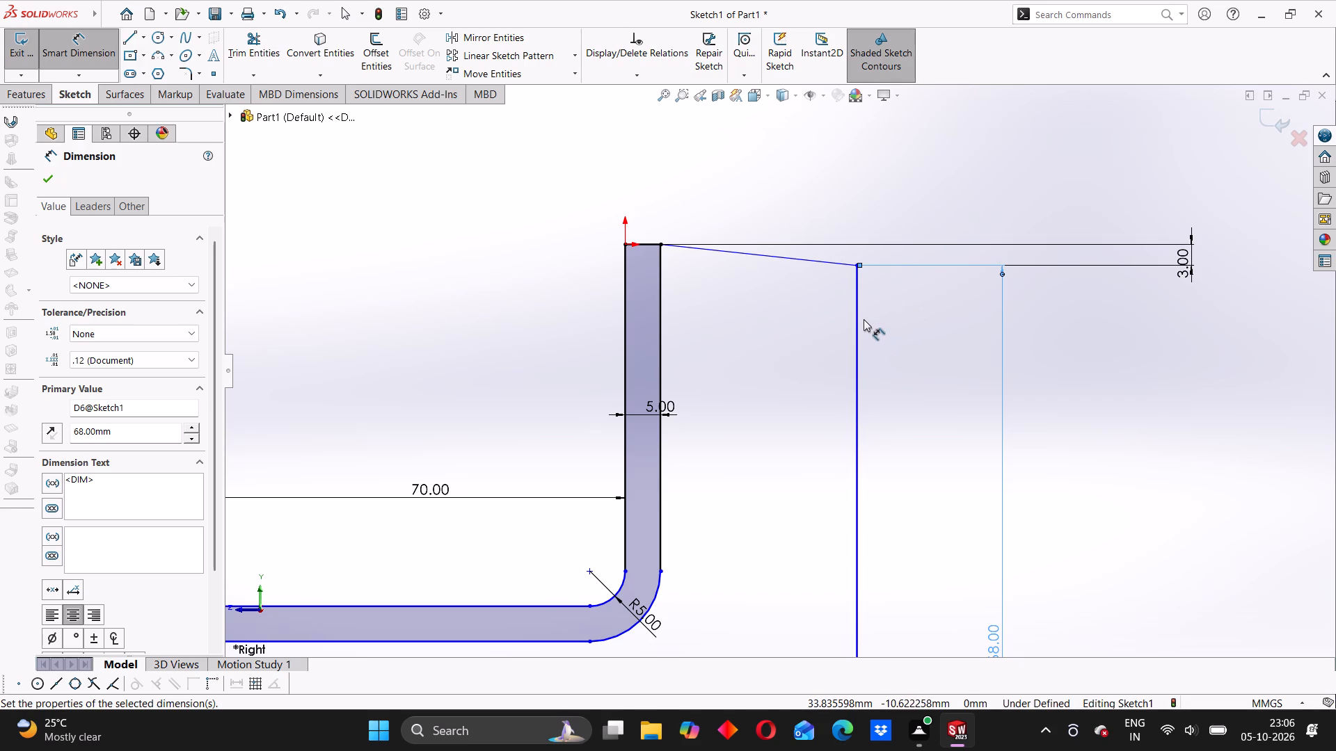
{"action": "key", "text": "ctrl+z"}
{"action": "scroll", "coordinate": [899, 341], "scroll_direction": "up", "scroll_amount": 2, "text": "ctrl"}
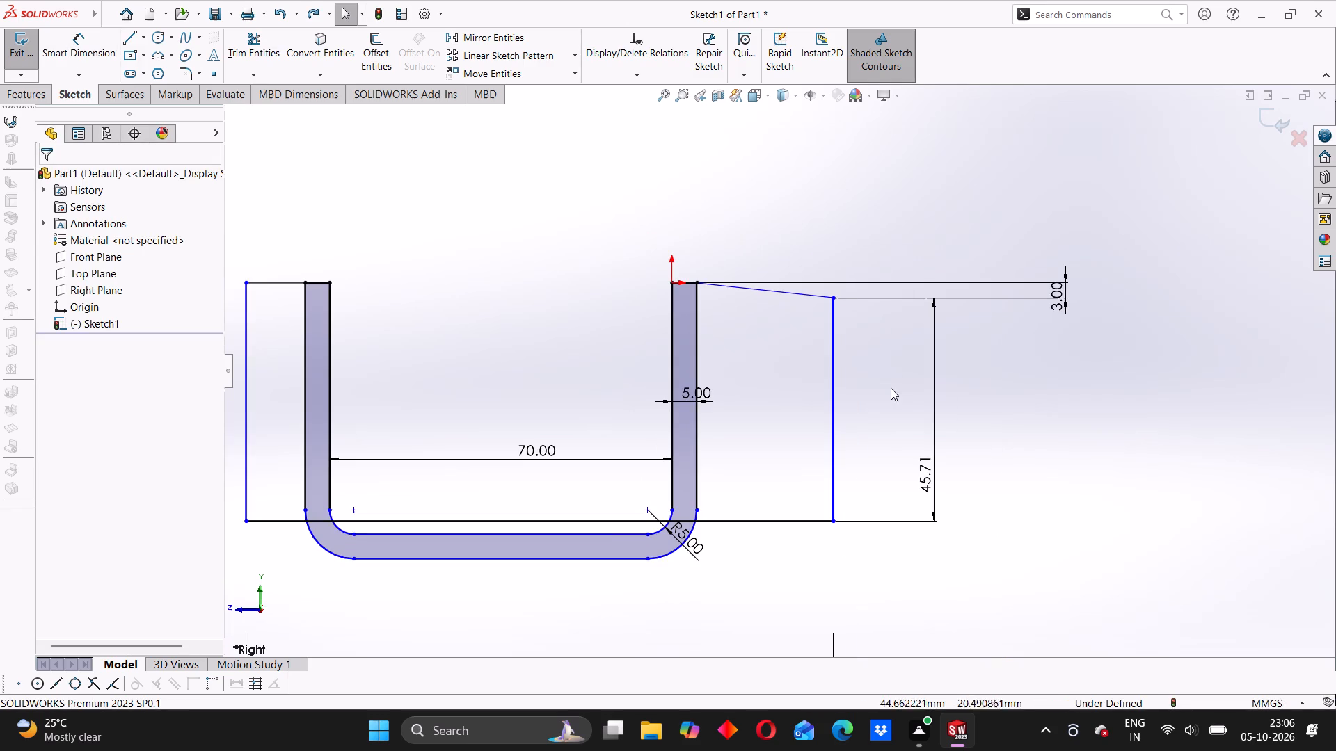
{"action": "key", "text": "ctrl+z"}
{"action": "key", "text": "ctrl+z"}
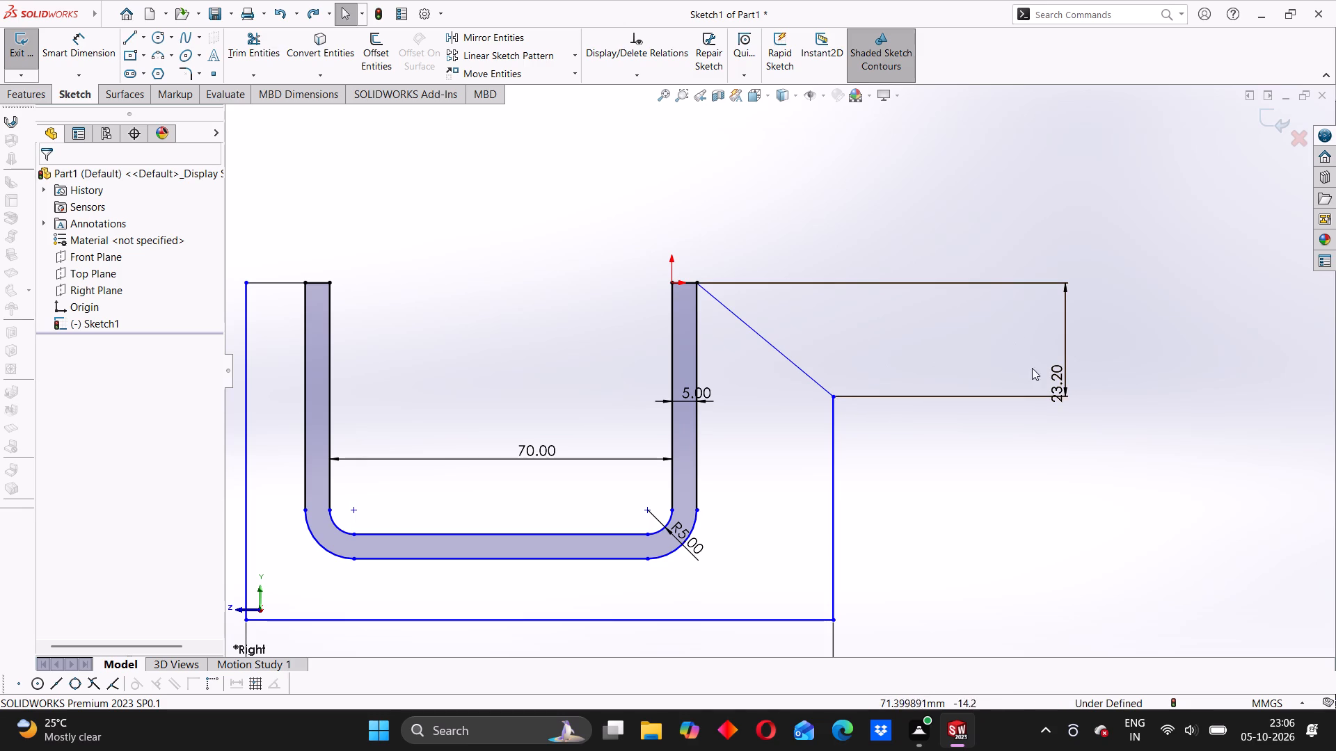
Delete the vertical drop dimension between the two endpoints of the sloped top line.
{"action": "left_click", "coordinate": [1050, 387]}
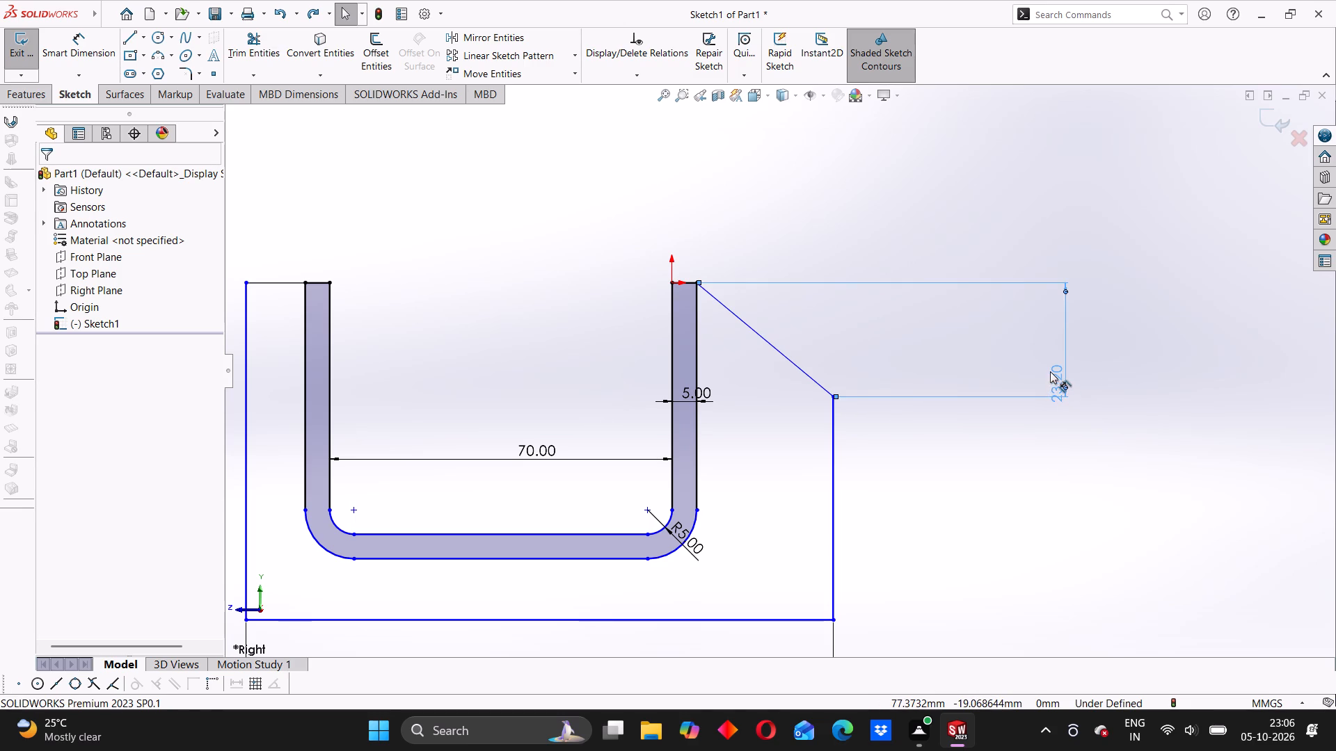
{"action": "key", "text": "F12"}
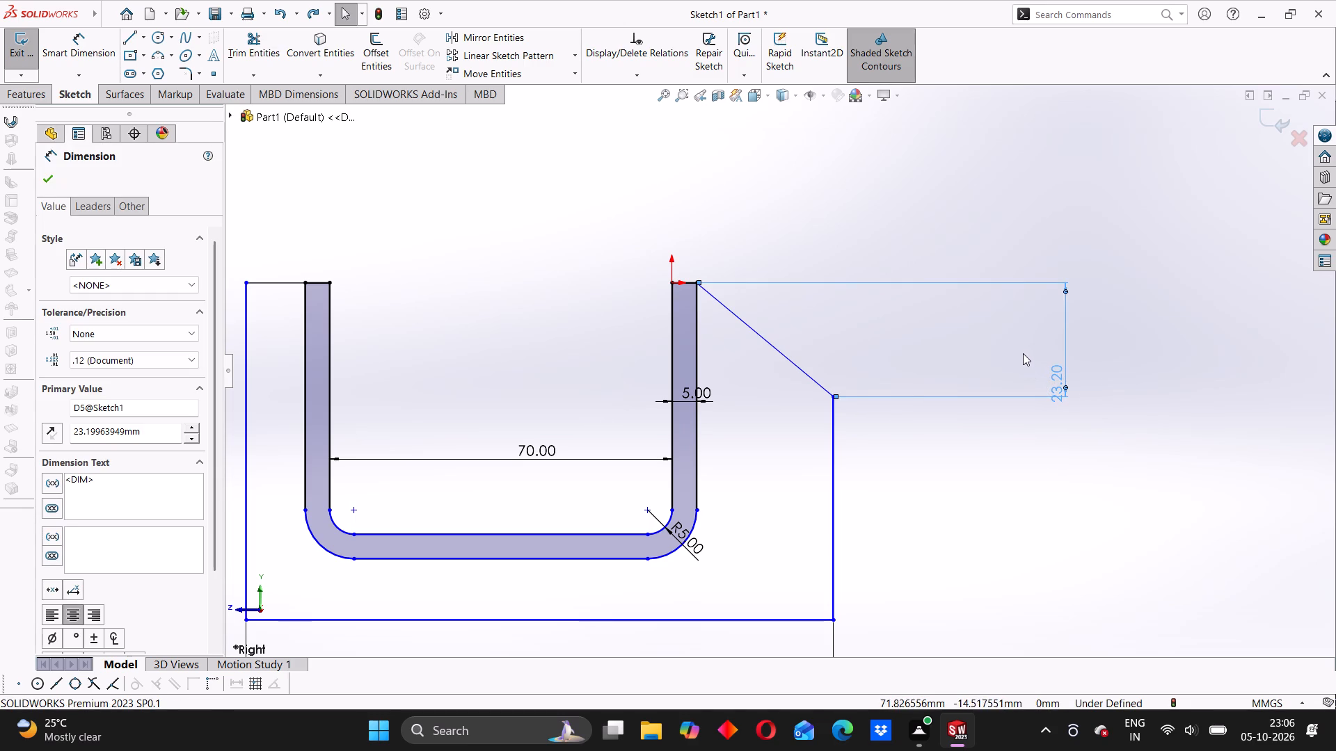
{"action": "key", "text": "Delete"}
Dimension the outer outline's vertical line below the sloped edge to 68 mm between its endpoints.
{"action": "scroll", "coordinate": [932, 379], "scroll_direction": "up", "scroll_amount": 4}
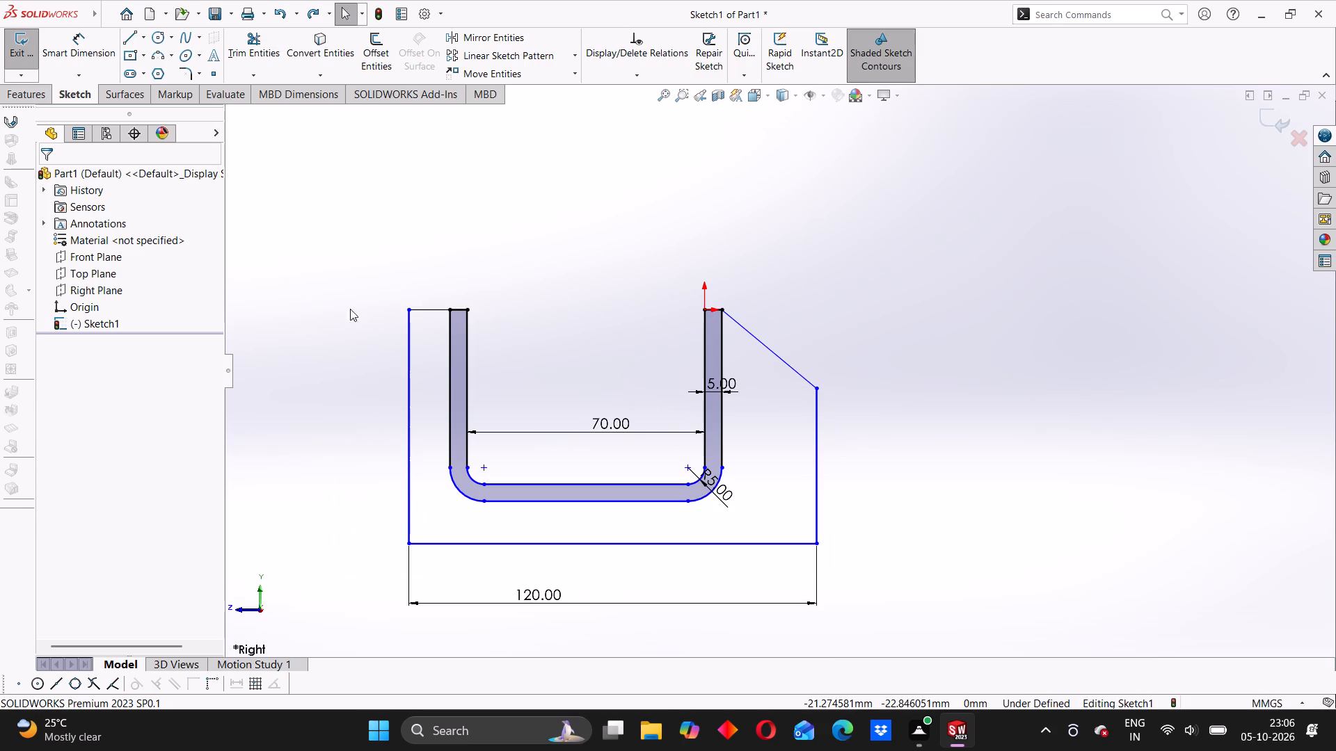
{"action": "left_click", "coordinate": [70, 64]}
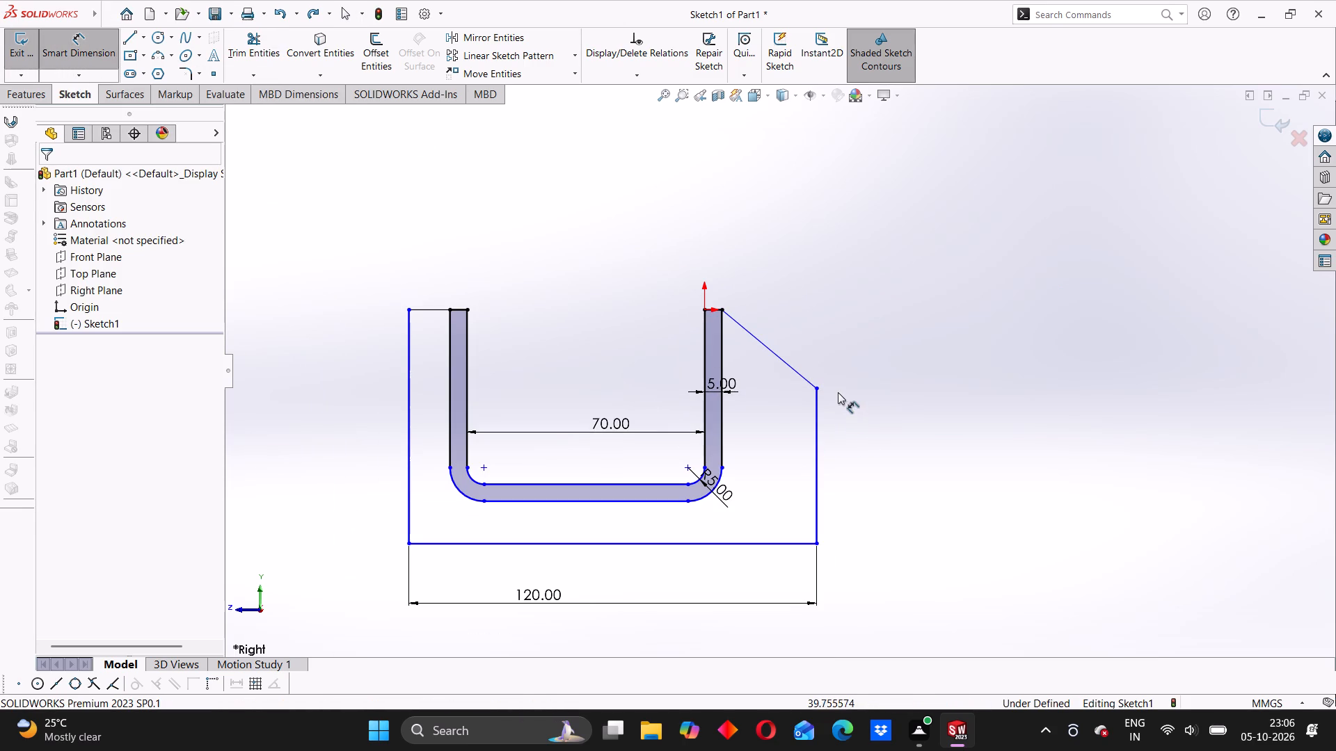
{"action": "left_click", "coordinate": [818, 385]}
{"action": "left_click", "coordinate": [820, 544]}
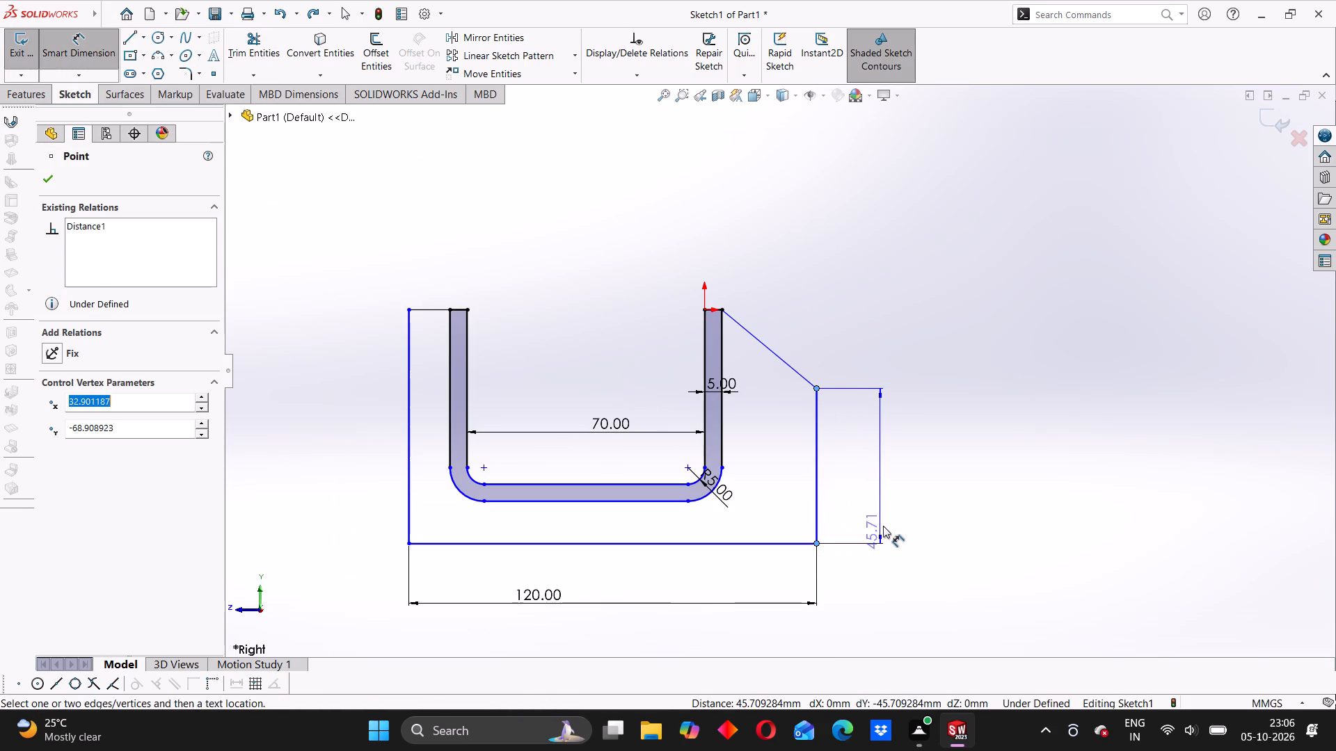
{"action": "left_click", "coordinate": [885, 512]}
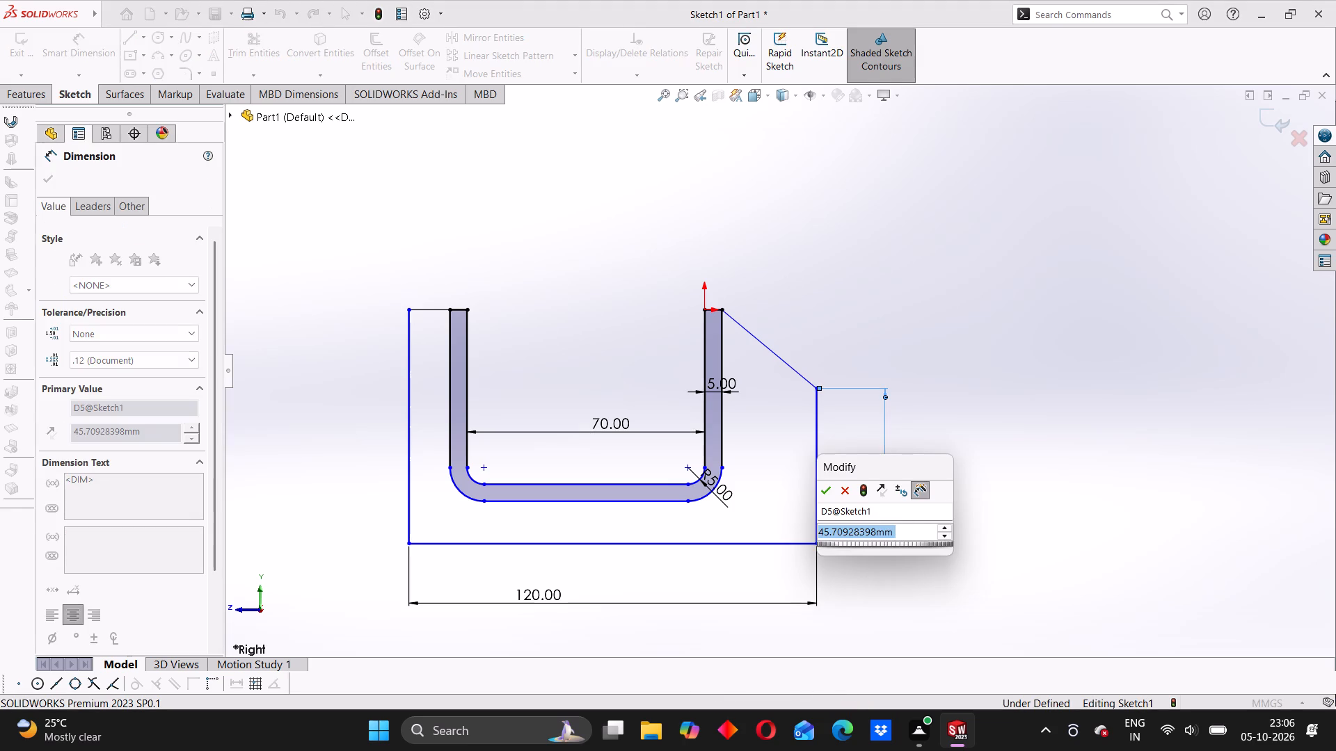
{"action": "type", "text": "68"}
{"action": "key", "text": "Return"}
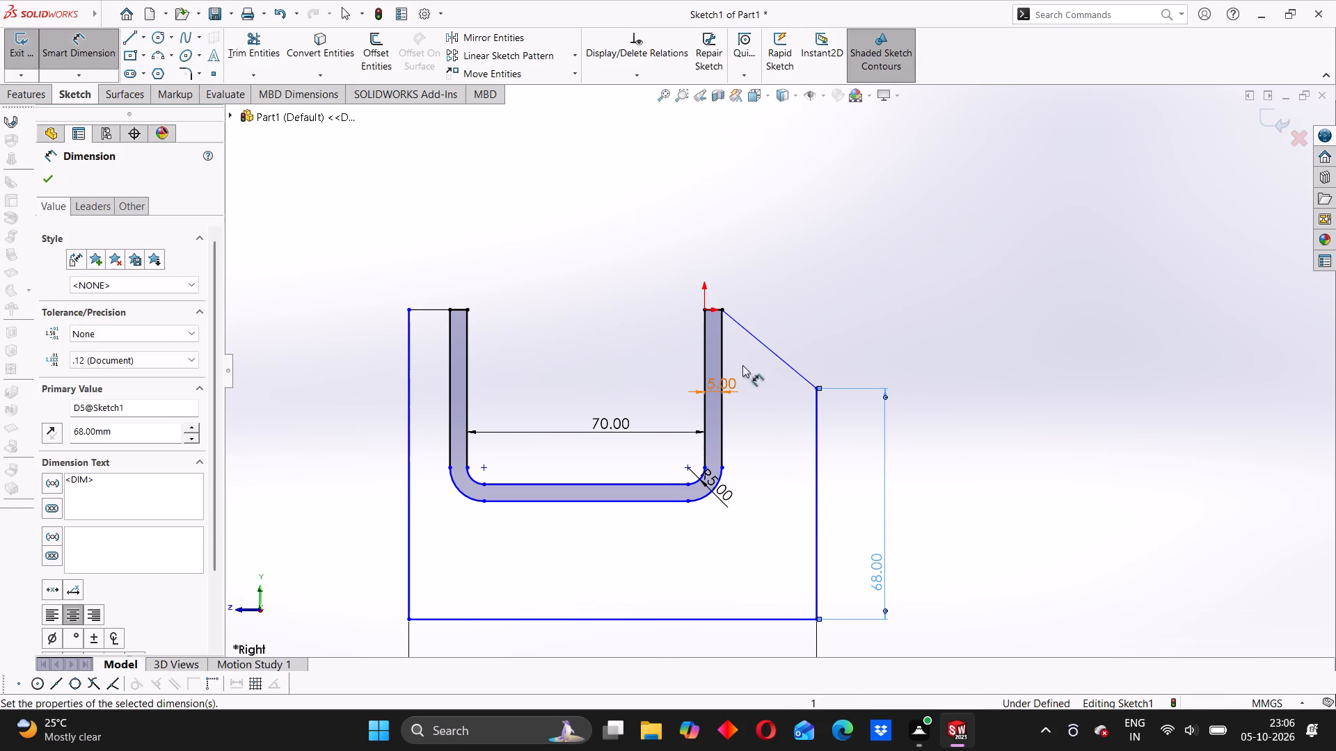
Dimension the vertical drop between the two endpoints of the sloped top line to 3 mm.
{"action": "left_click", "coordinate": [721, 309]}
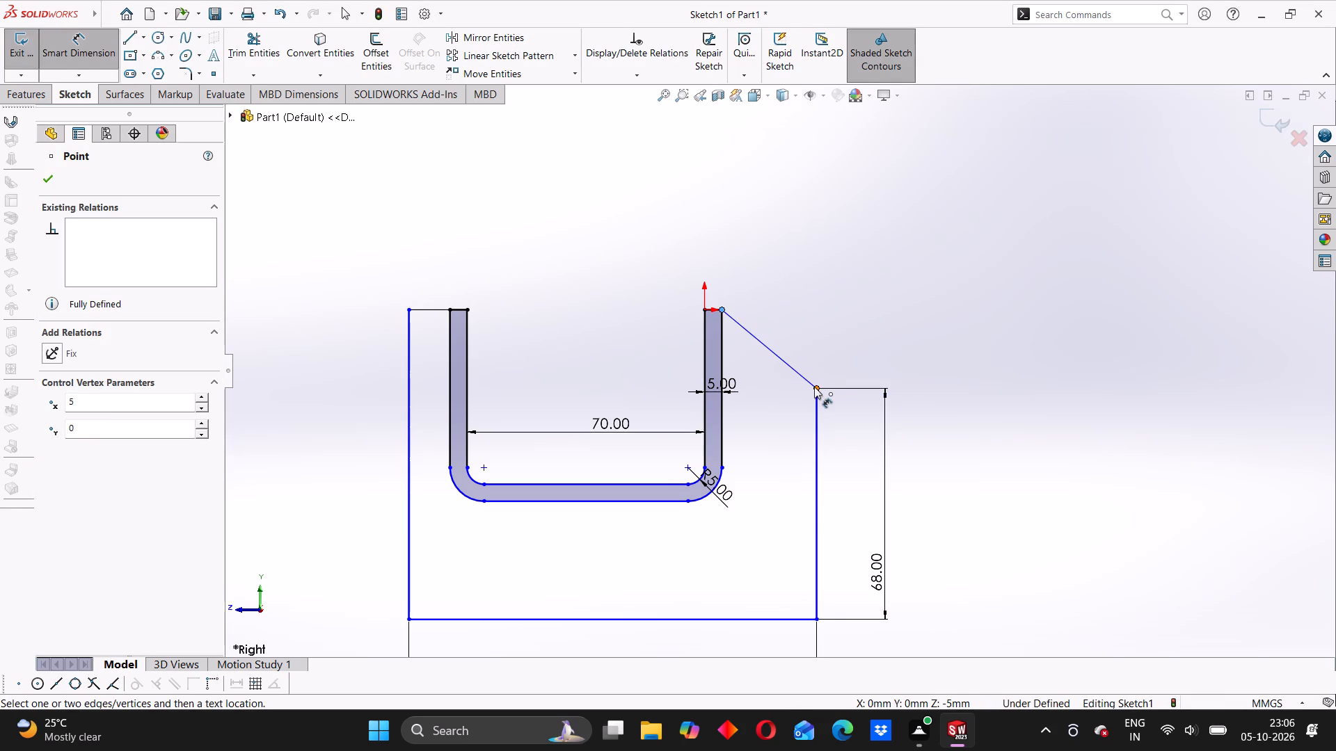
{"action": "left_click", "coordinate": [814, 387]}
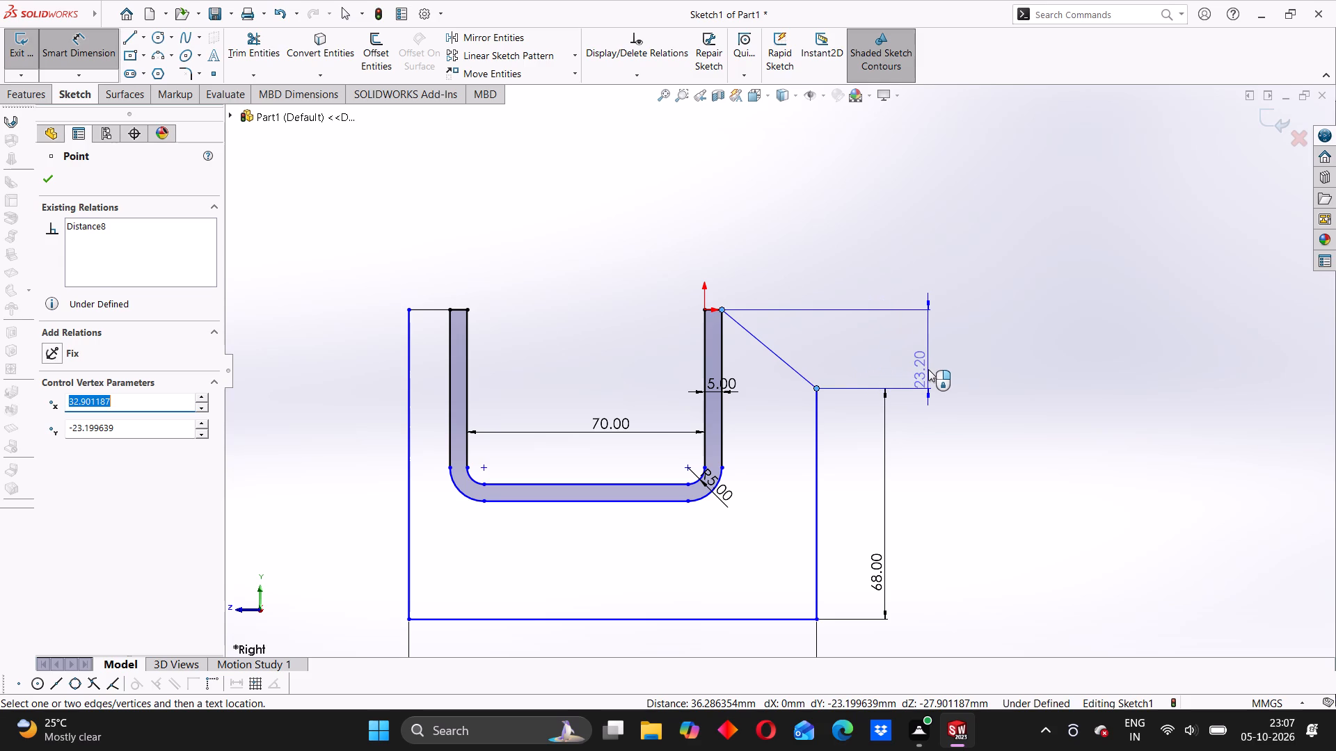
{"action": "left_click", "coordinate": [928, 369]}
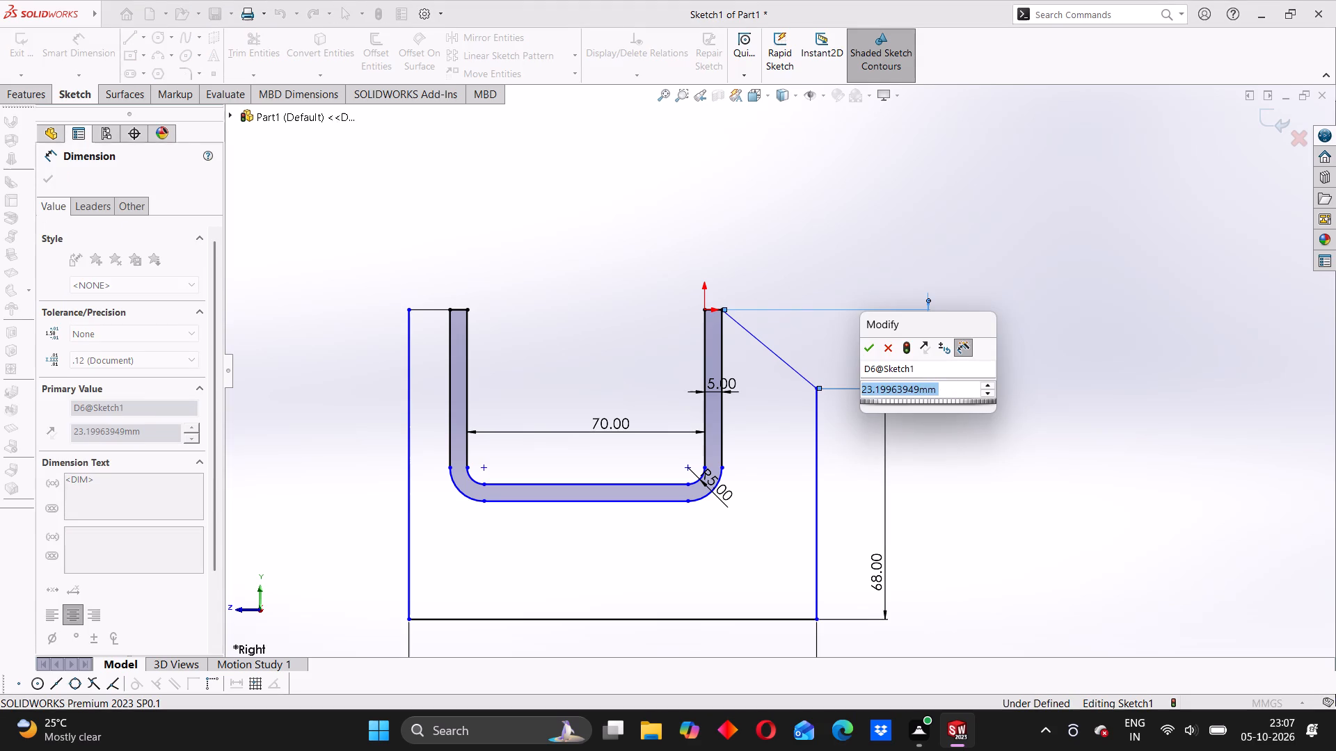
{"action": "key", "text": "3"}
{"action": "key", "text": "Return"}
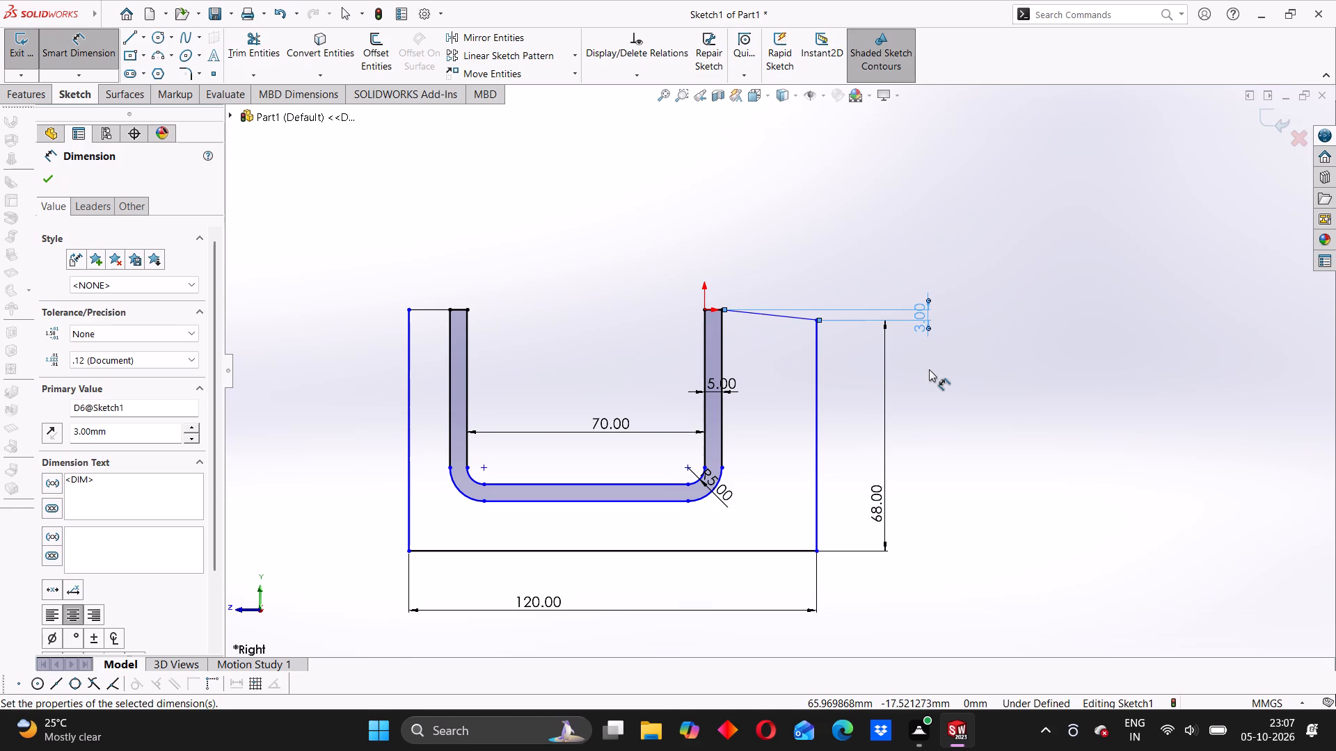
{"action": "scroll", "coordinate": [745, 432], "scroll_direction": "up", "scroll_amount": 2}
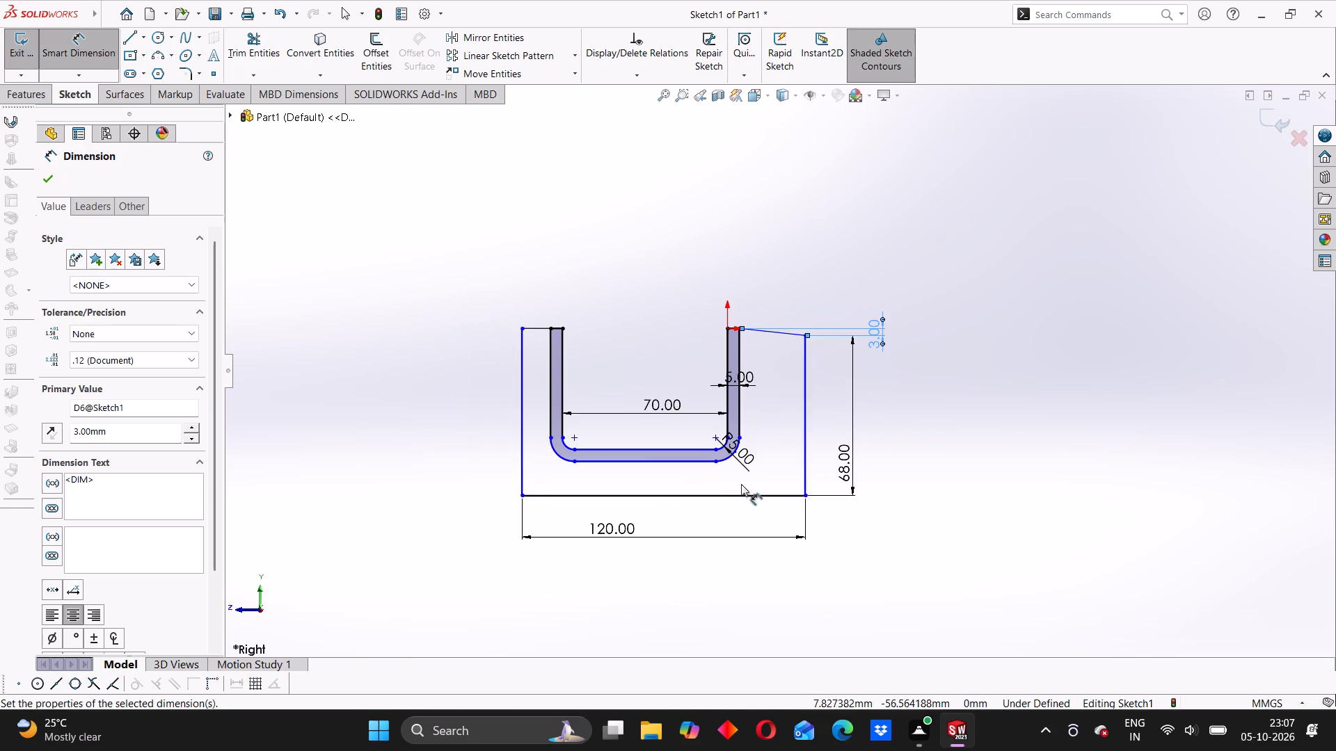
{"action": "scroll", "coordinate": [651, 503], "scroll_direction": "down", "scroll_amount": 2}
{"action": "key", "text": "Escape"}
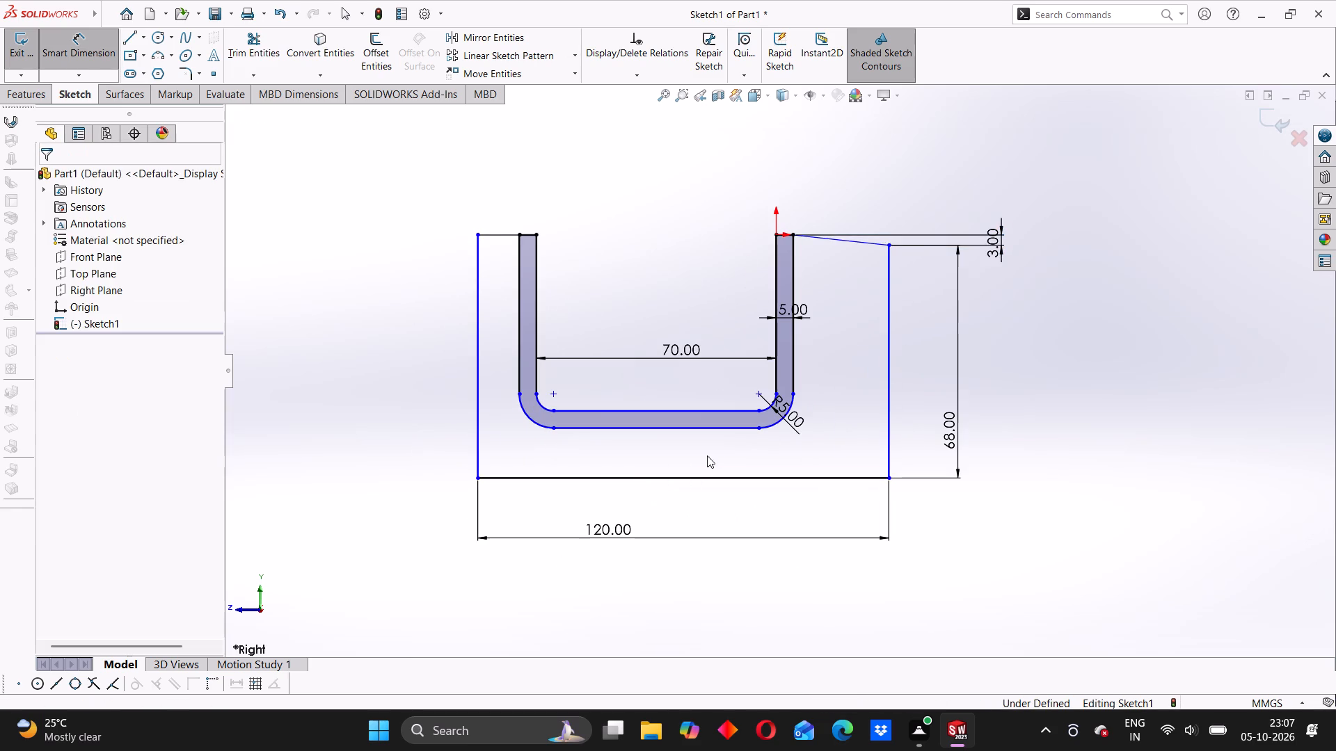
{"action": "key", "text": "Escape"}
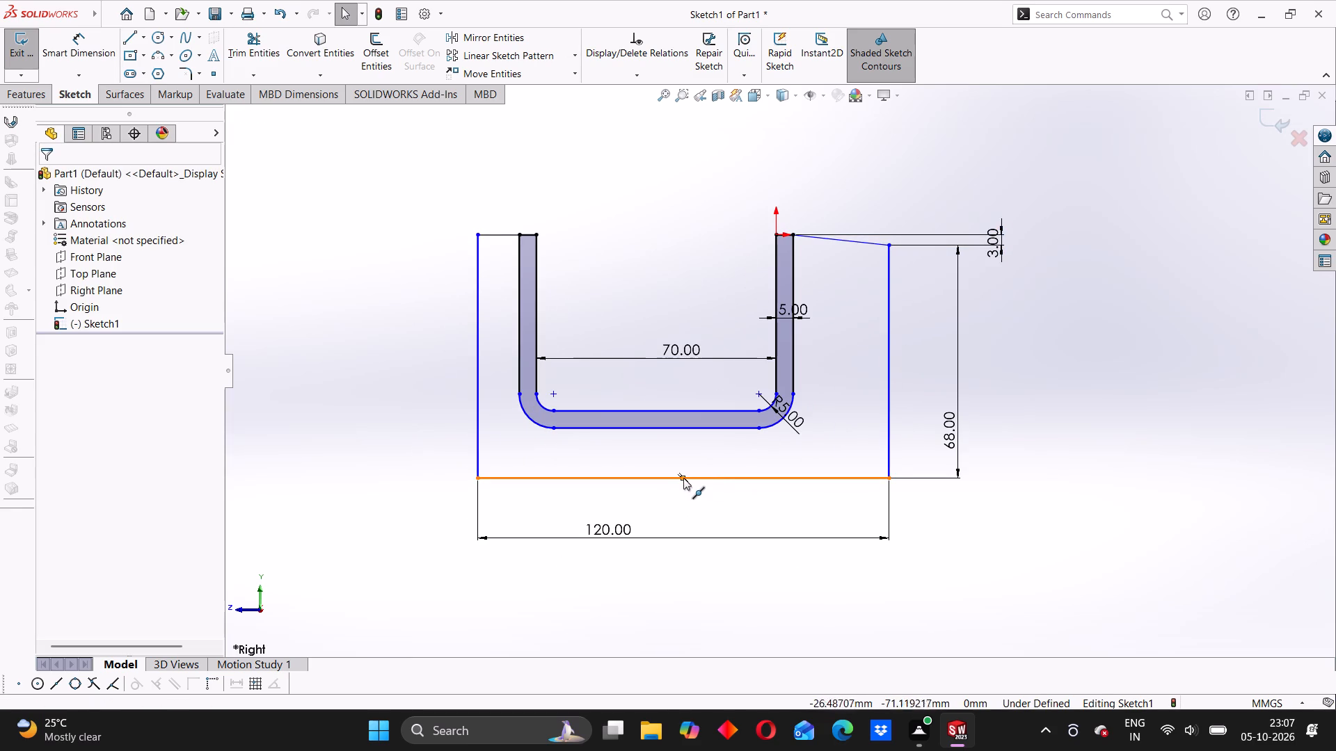
Add a Vertical relation between the midpoints of the outline's bottom line and the U's lower outer line.
{"action": "left_click", "coordinate": [683, 478]}
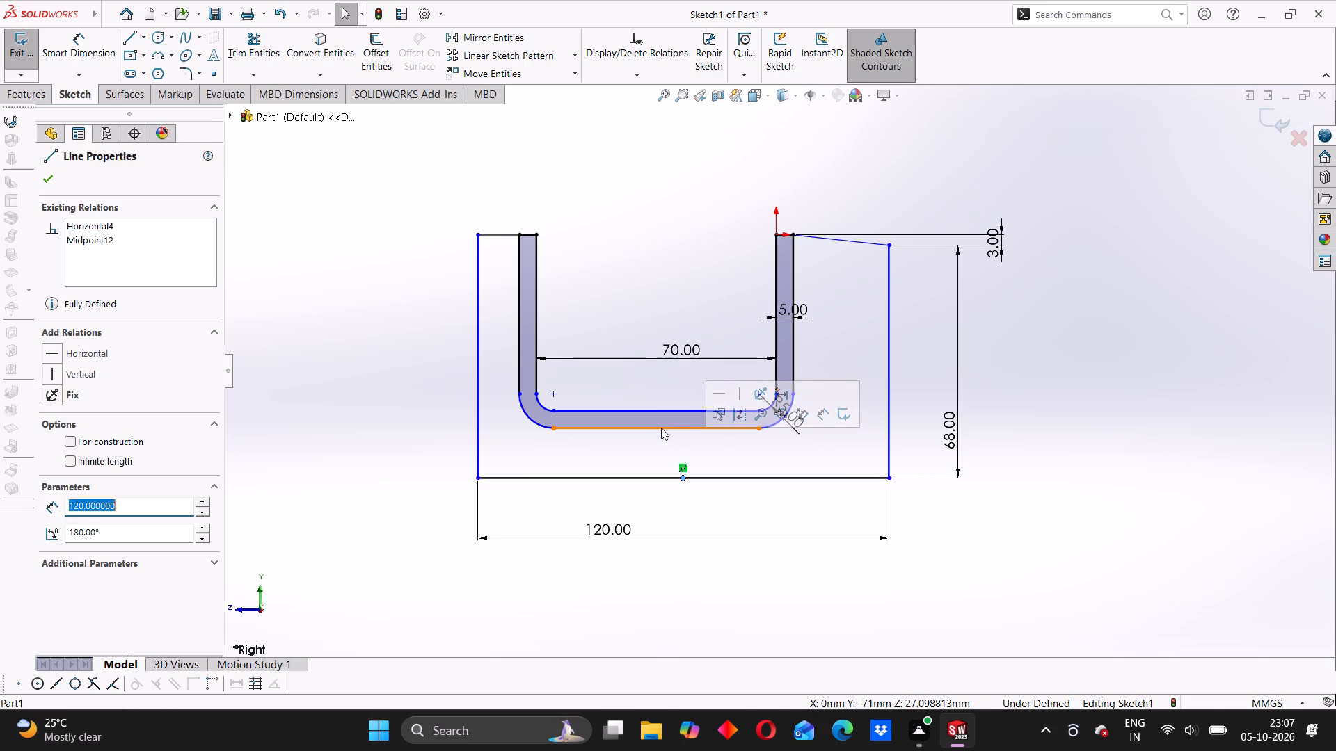
{"action": "left_click", "coordinate": [658, 428], "text": "ctrl"}
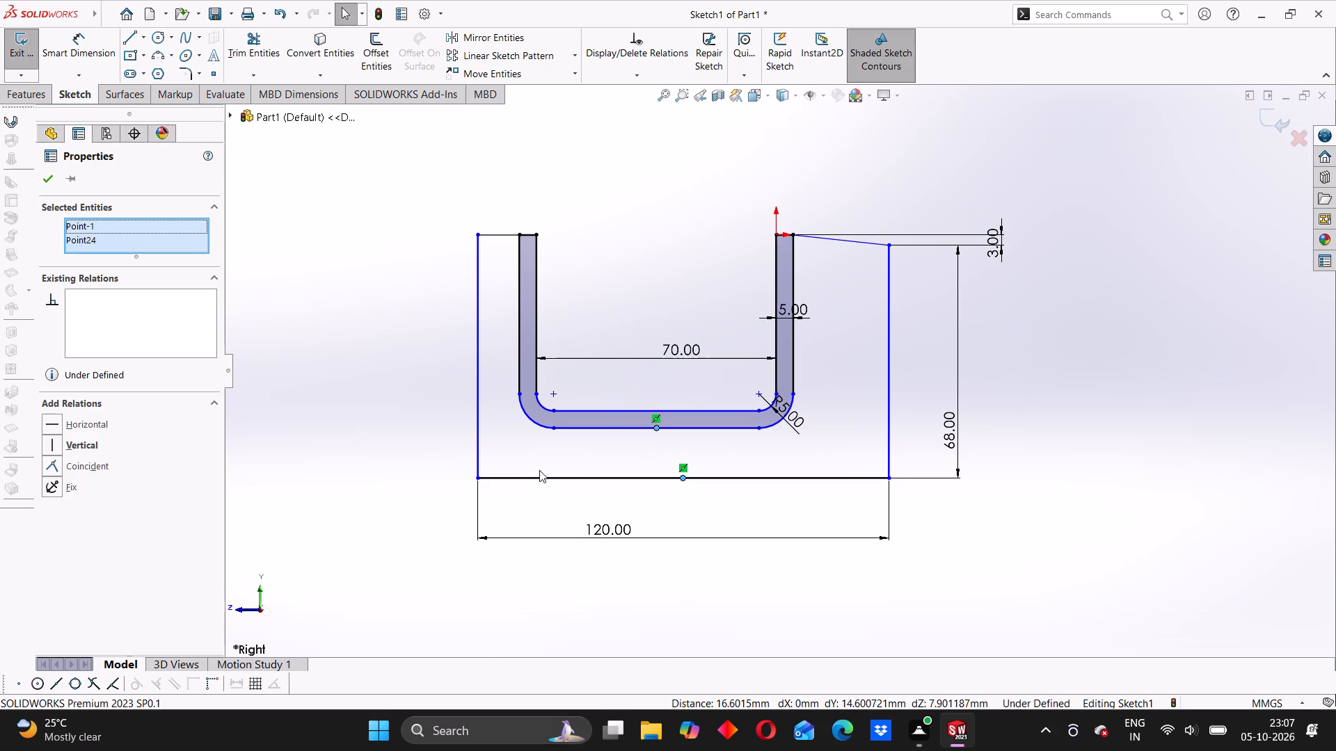
{"action": "left_click", "coordinate": [55, 449]}
{"action": "left_click", "coordinate": [46, 175]}
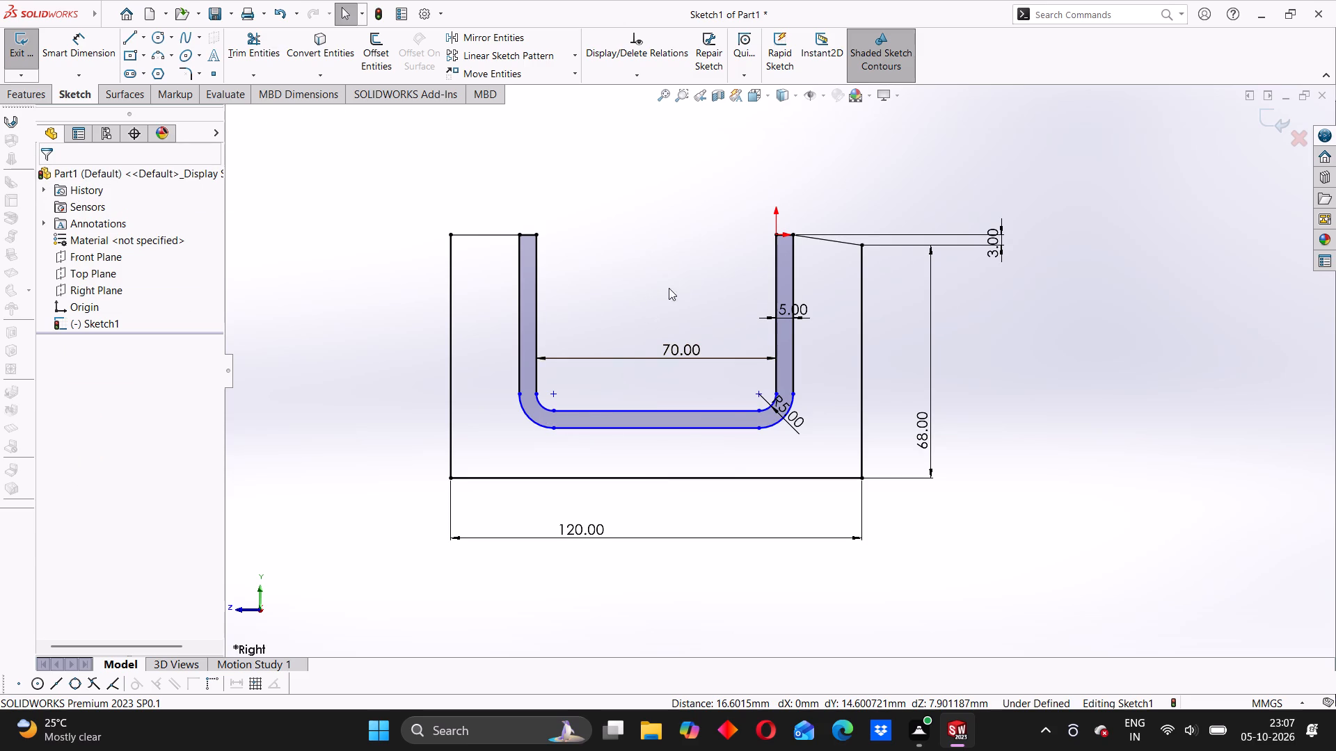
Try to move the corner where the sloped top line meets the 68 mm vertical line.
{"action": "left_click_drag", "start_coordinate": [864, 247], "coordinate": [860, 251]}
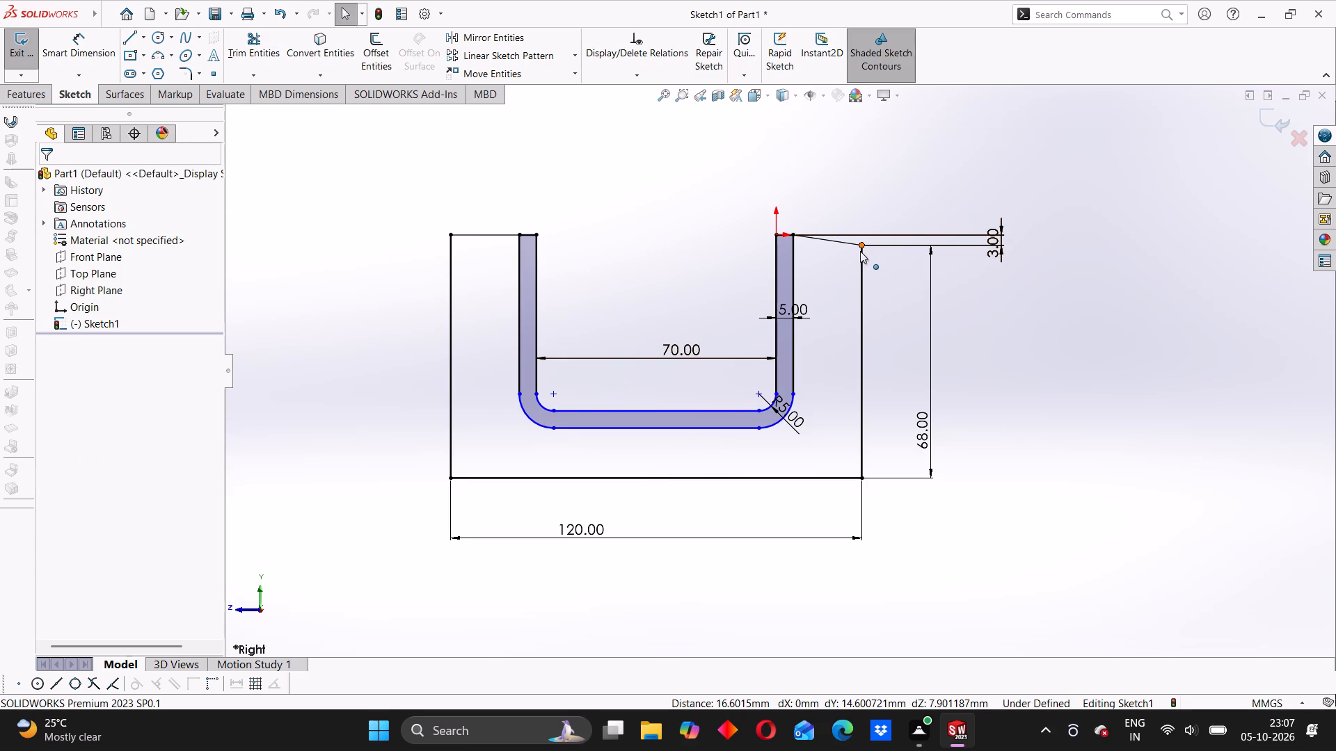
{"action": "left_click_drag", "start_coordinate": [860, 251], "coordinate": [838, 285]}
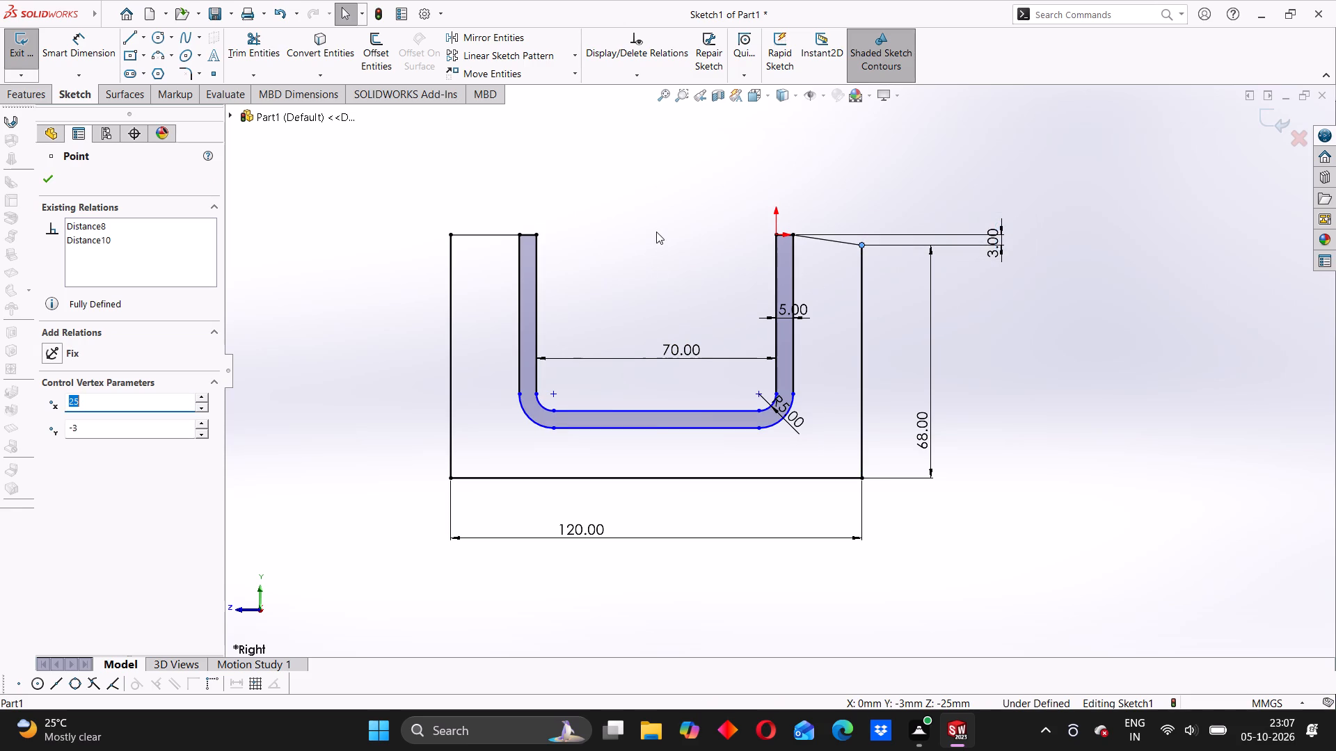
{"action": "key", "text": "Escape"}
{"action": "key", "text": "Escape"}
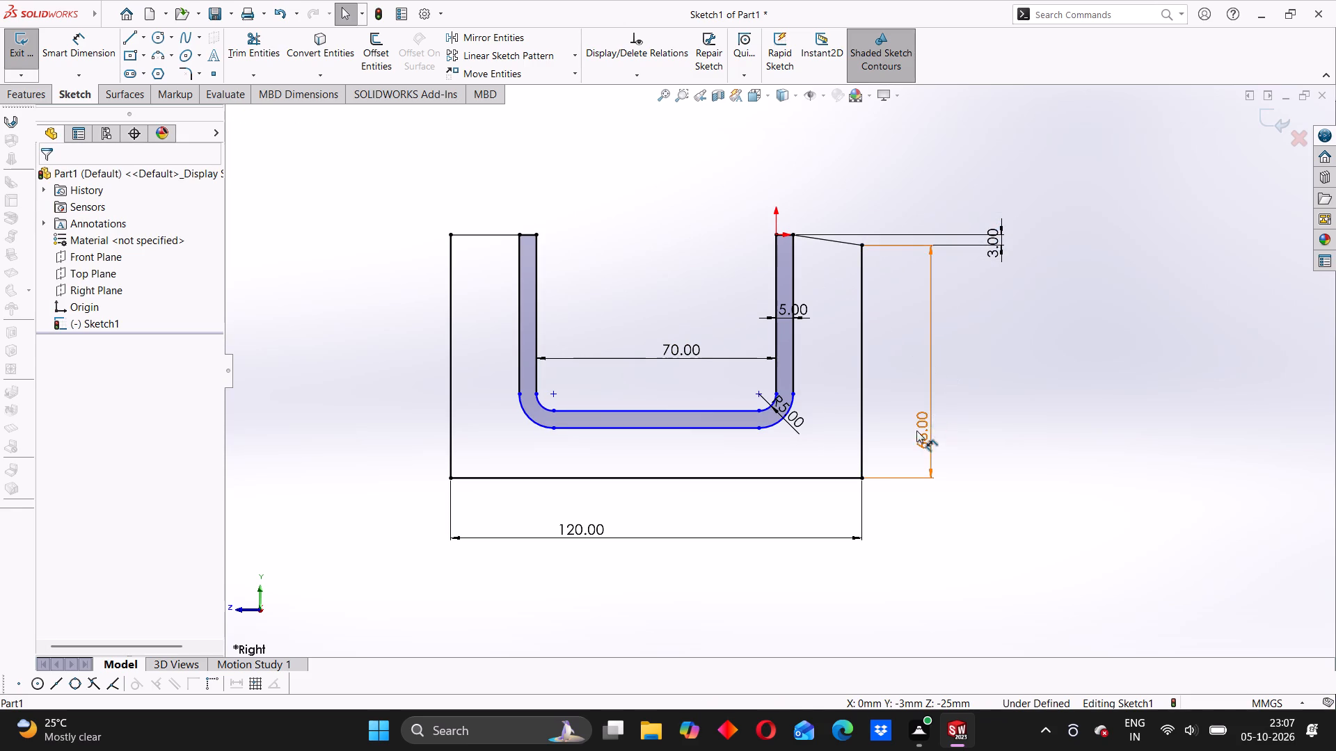
Delete the 68 mm vertical line dimension and the 3 mm drop dimension from the outer outline.
{"action": "left_click", "coordinate": [914, 435]}
{"action": "key", "text": "Delete"}
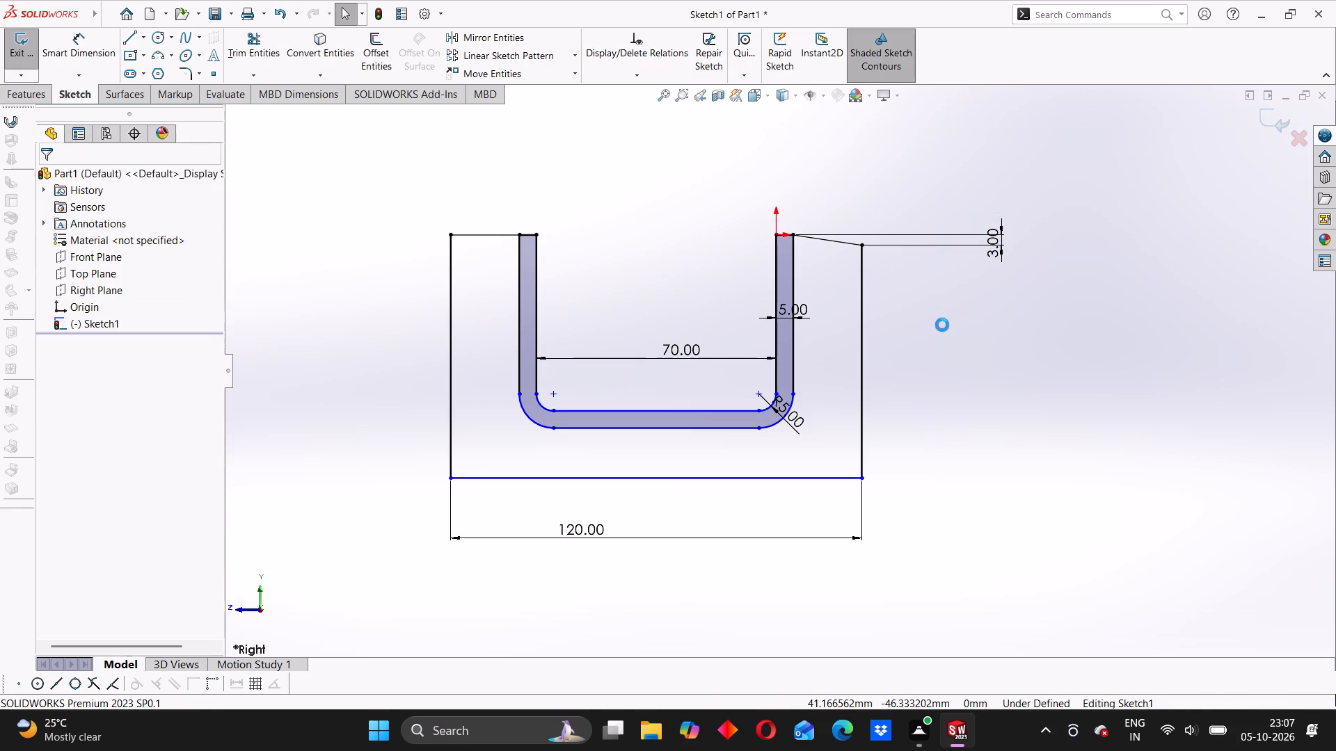
{"action": "left_click", "coordinate": [994, 249]}
{"action": "key", "text": "Delete"}
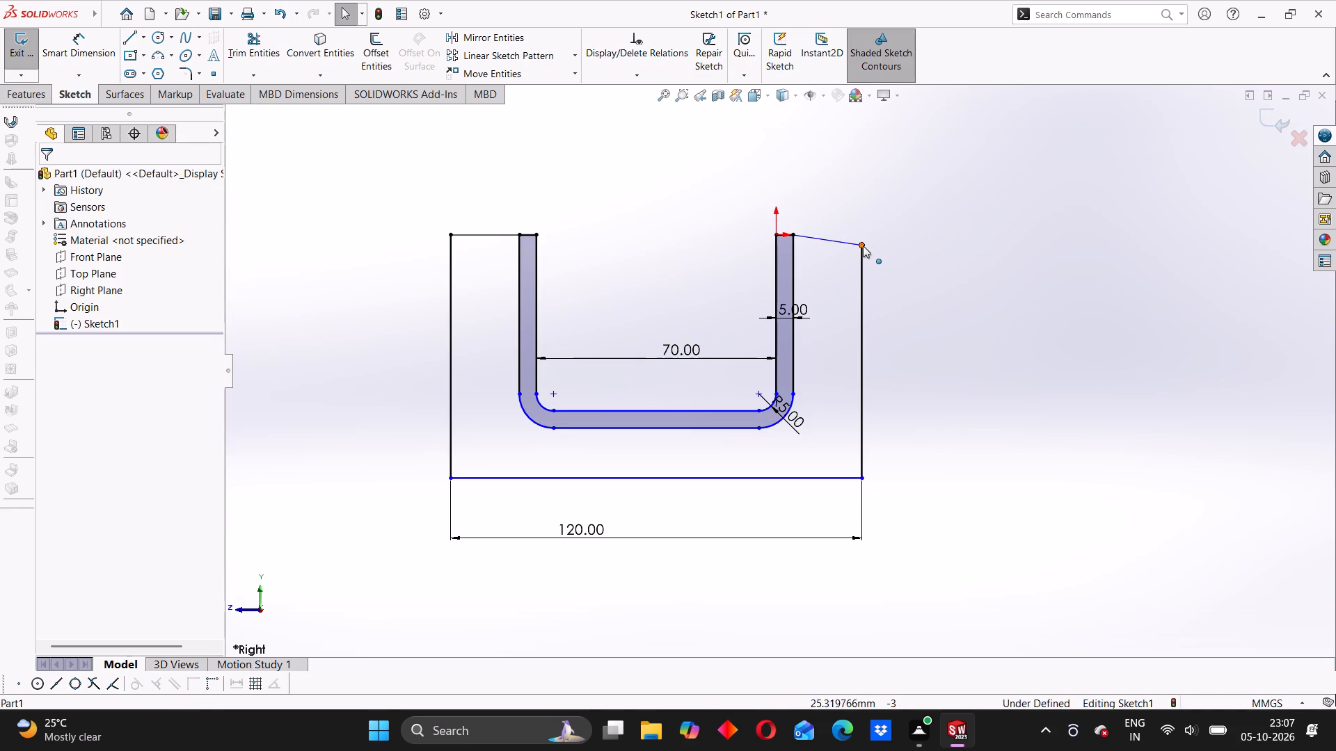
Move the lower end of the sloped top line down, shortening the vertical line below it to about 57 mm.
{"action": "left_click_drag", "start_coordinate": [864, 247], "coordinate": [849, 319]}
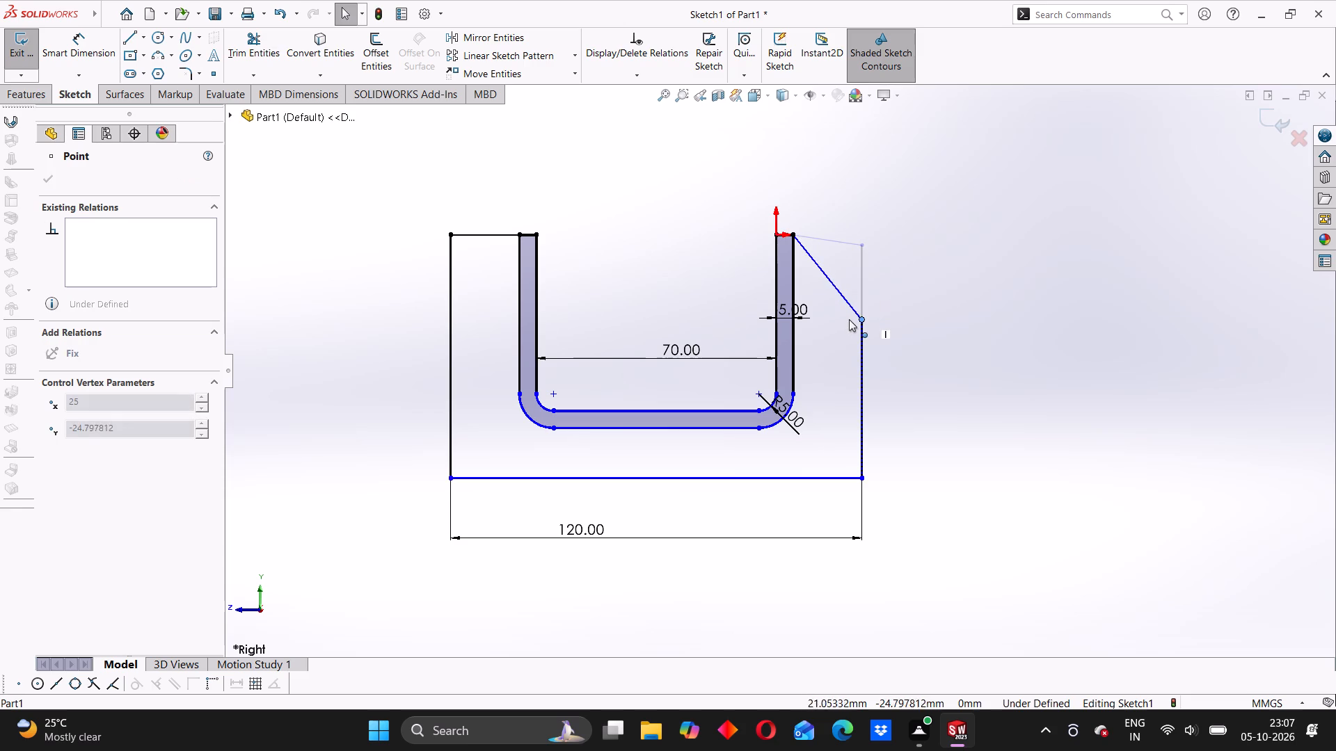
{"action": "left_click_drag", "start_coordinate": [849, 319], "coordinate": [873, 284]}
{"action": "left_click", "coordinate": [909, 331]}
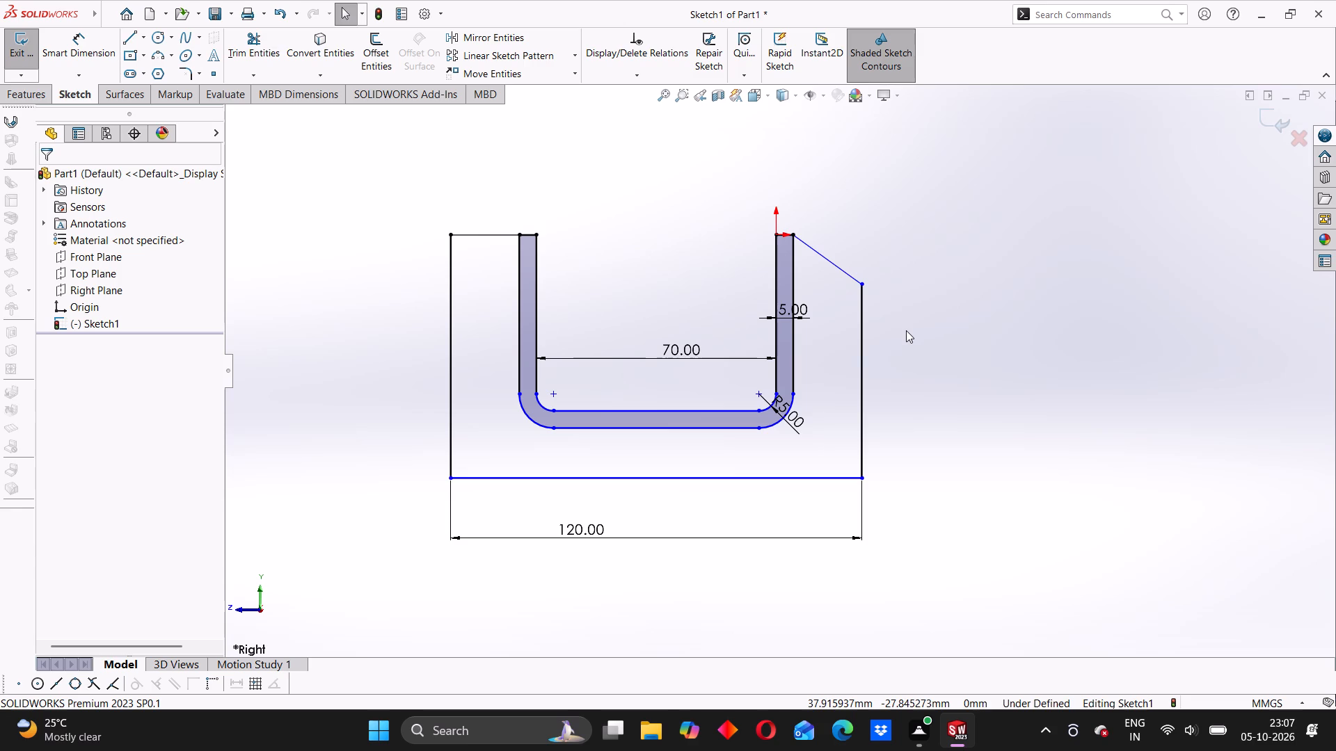
Dimension the outer outline's vertical line below the sloped edge to 68 mm.
{"action": "left_click", "coordinate": [98, 53]}
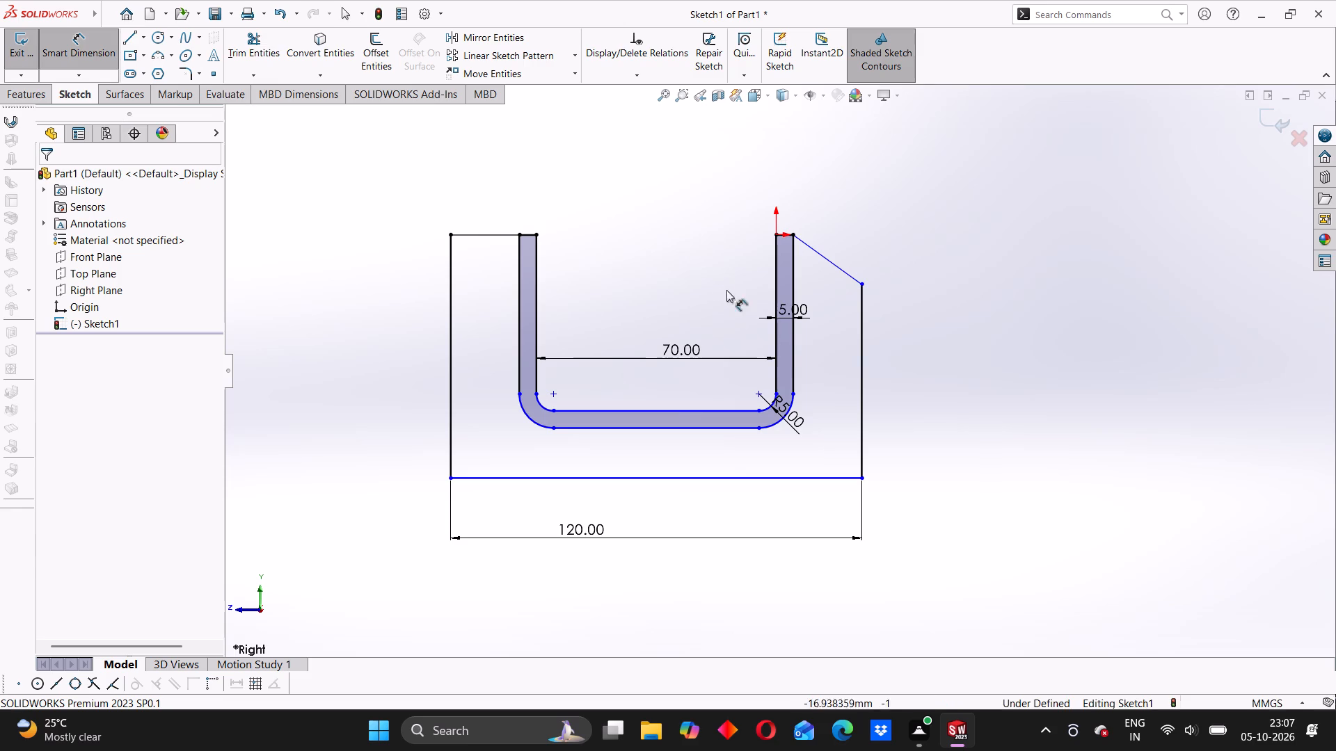
{"action": "left_click", "coordinate": [859, 391]}
{"action": "left_click", "coordinate": [885, 397]}
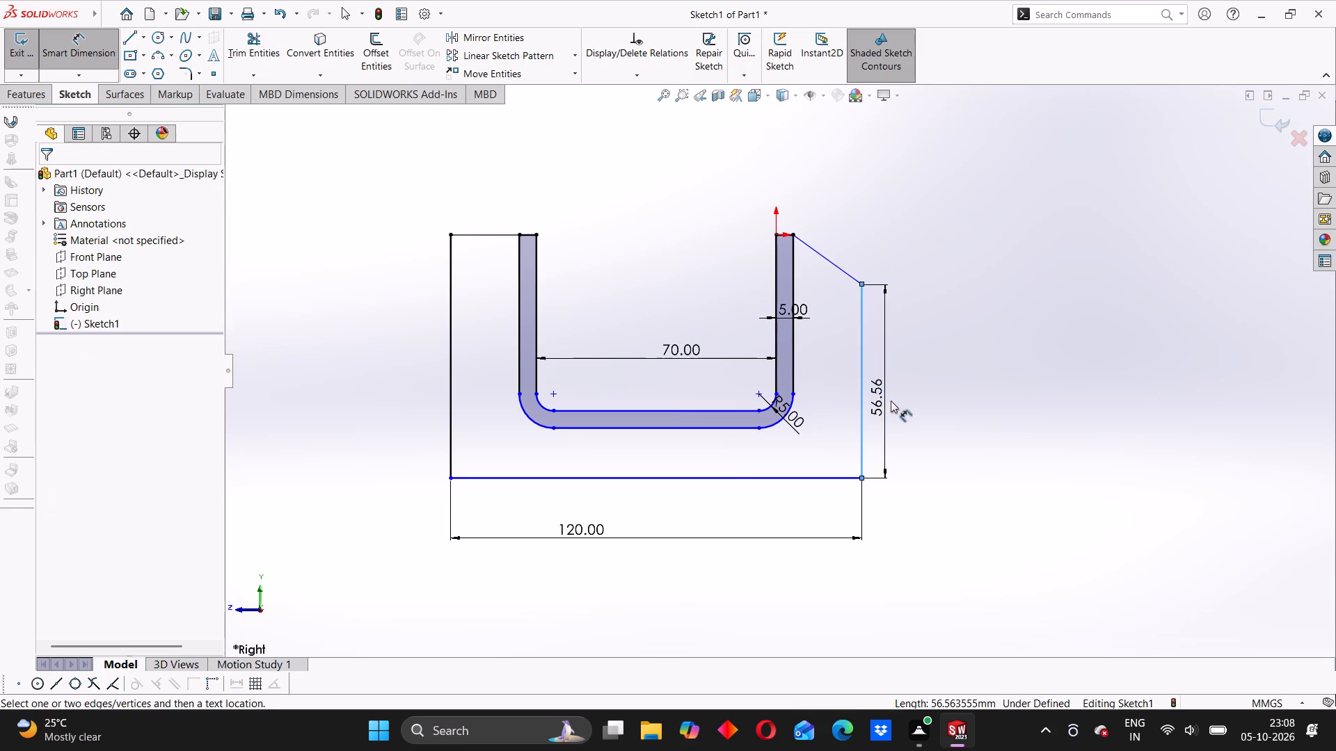
{"action": "type", "text": "68"}
{"action": "key", "text": "Return"}
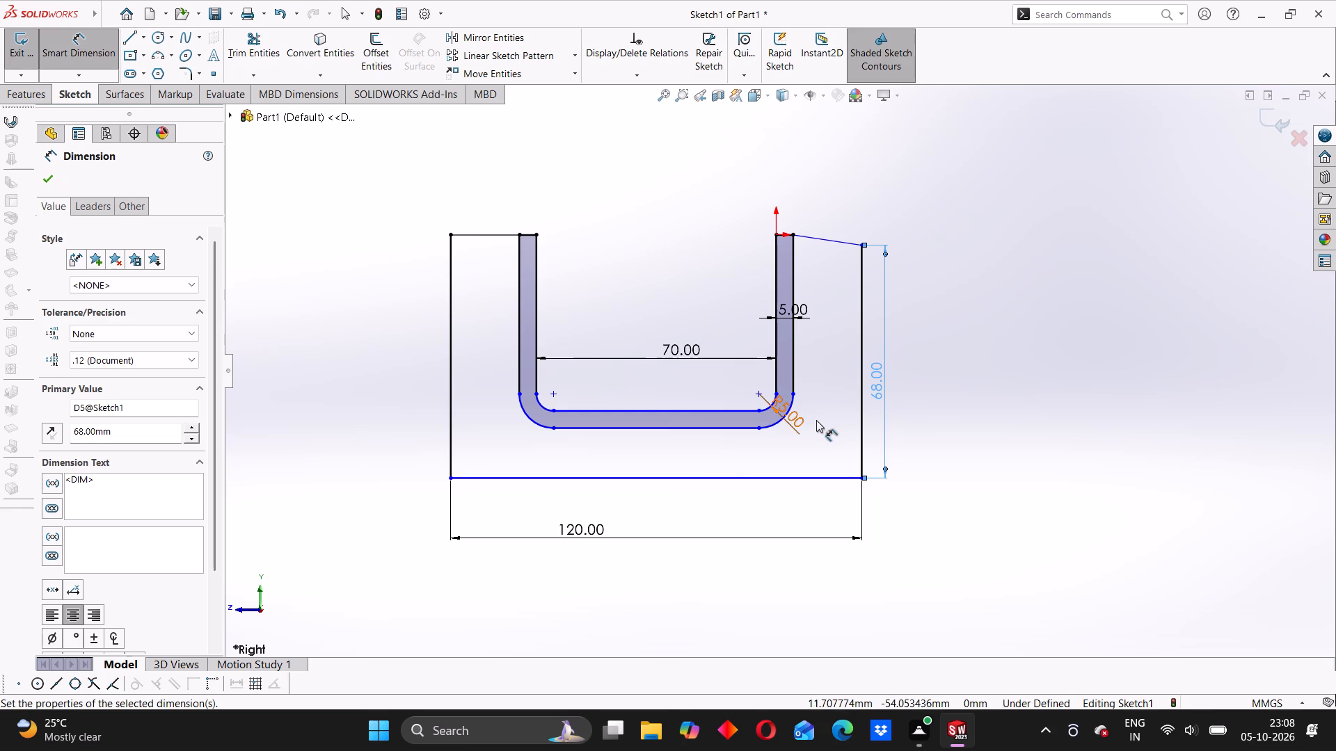
{"action": "left_click", "coordinate": [393, 438]}
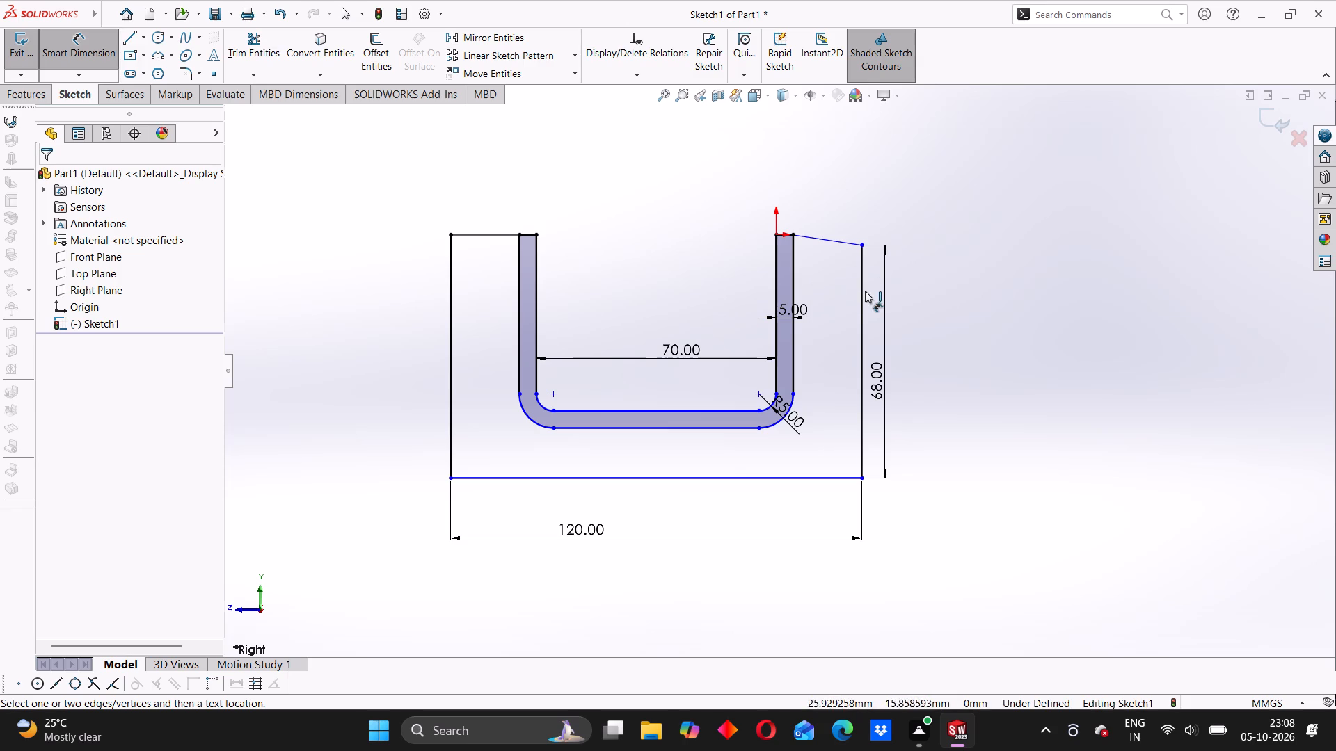
{"action": "scroll", "coordinate": [861, 291], "scroll_direction": "down", "scroll_amount": 3}
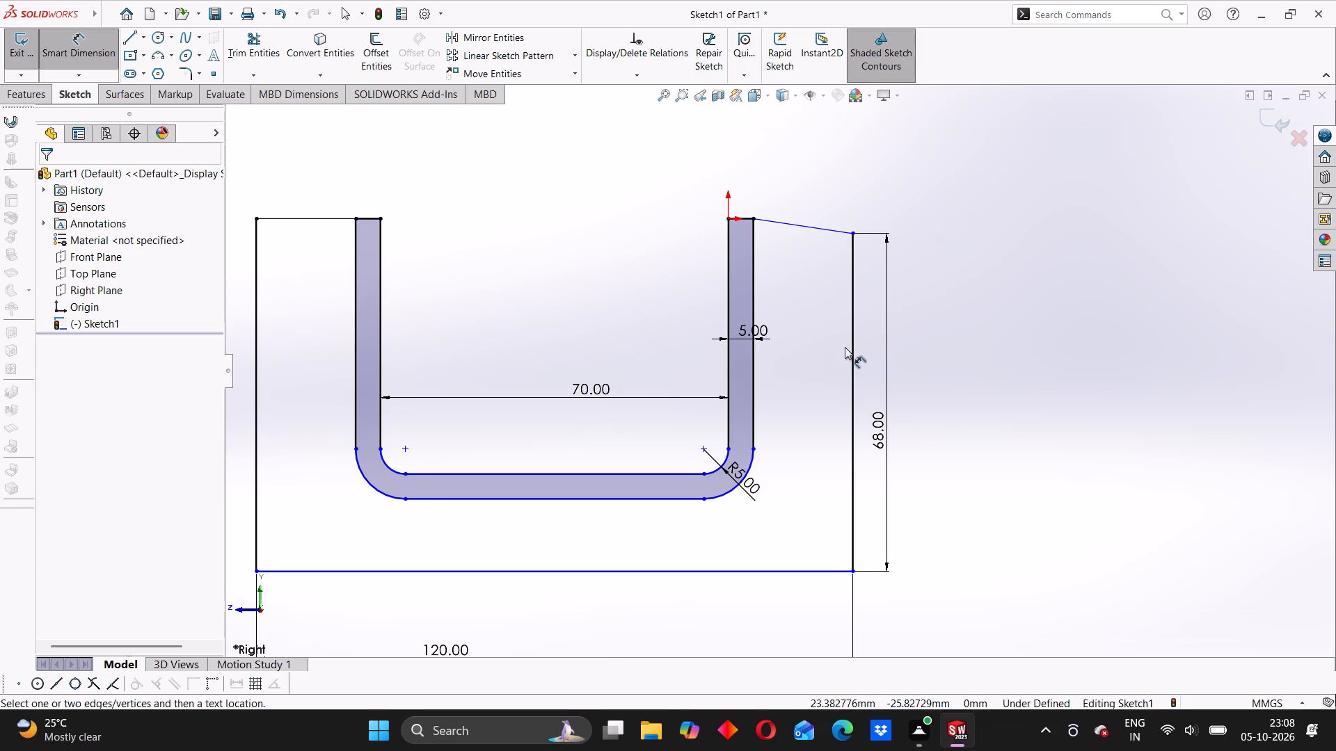
{"action": "key", "text": "Escape"}
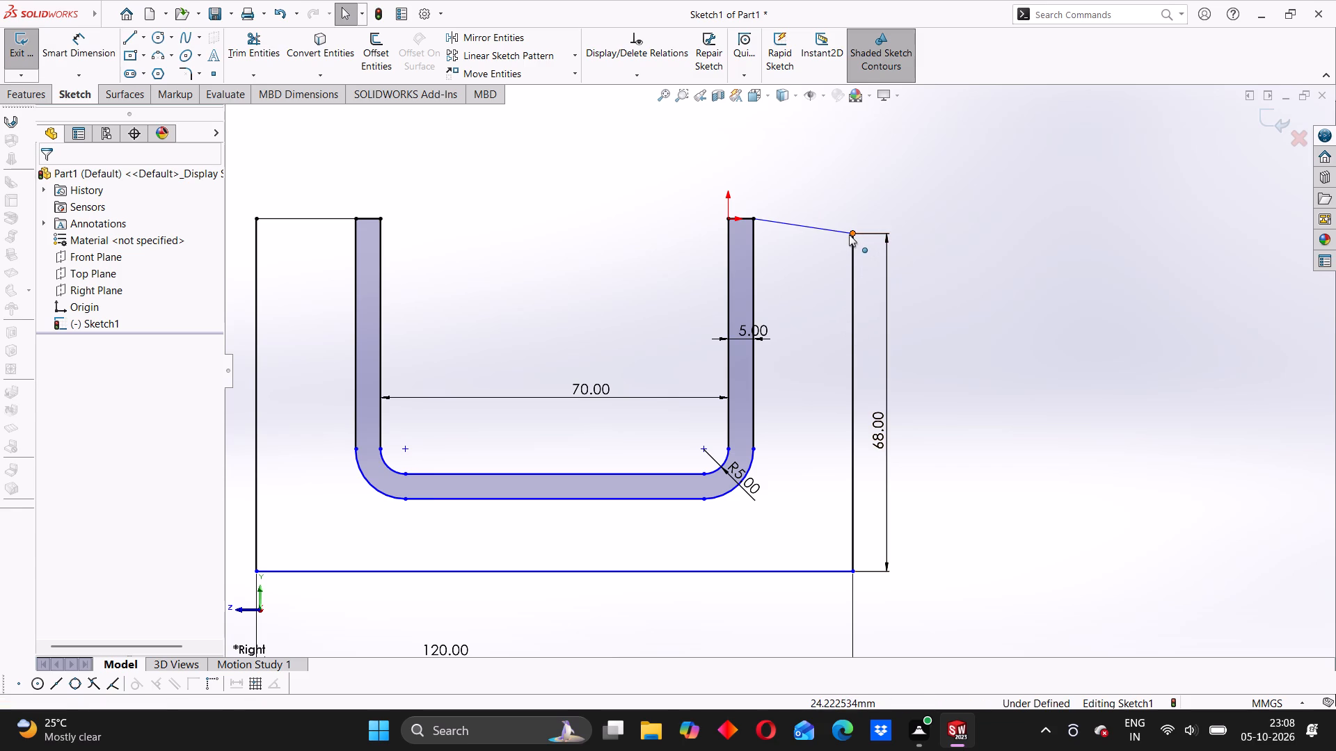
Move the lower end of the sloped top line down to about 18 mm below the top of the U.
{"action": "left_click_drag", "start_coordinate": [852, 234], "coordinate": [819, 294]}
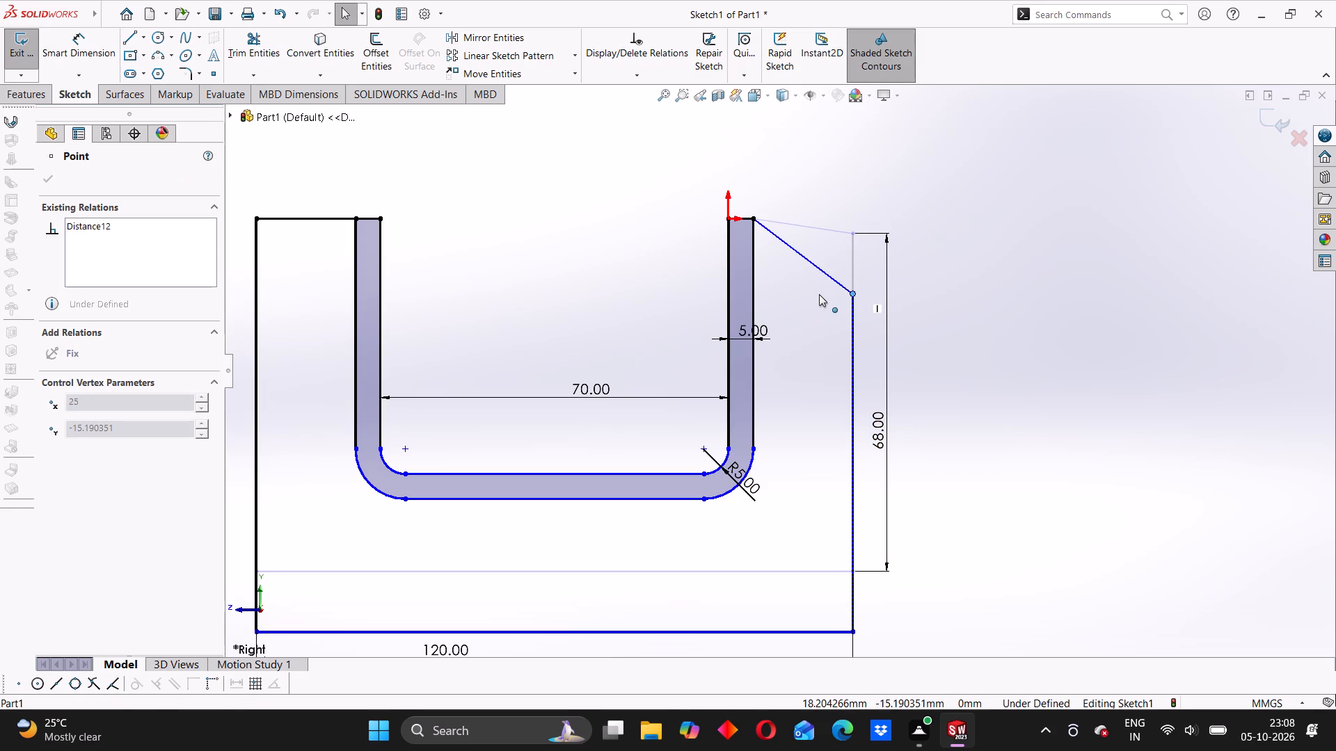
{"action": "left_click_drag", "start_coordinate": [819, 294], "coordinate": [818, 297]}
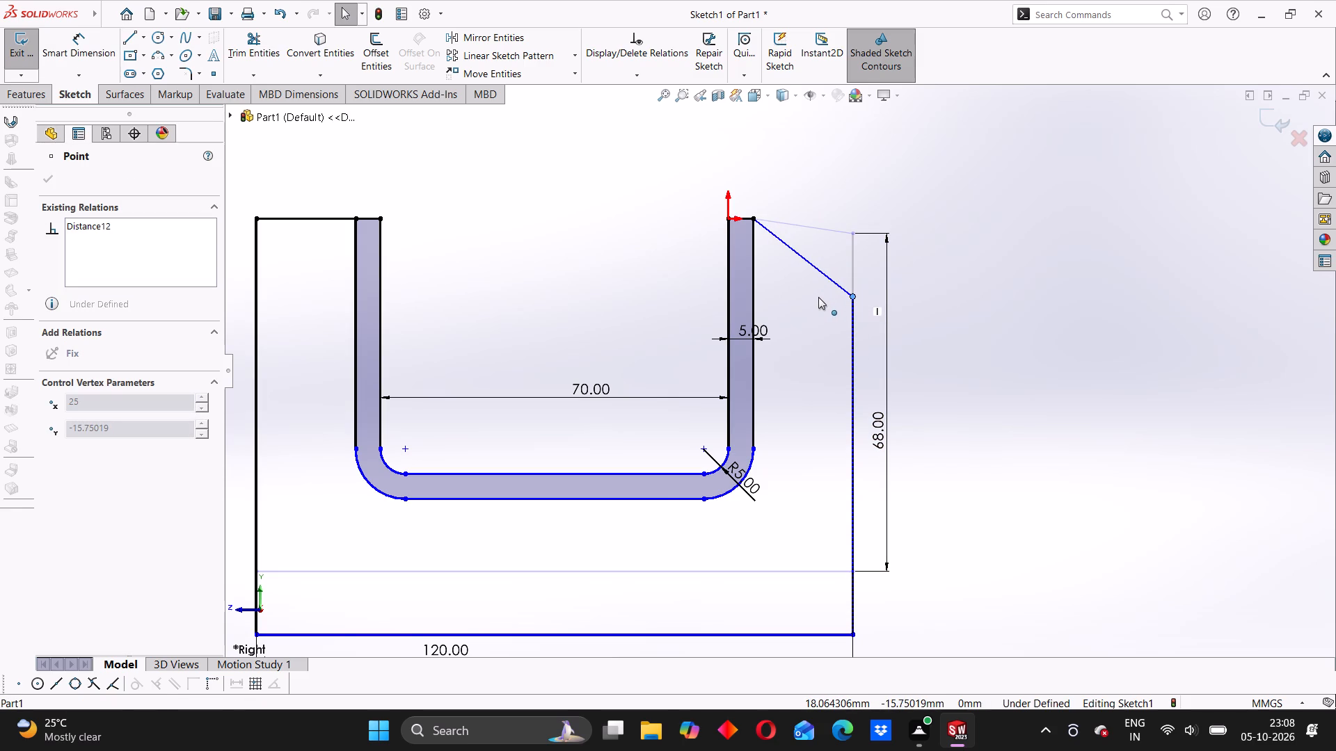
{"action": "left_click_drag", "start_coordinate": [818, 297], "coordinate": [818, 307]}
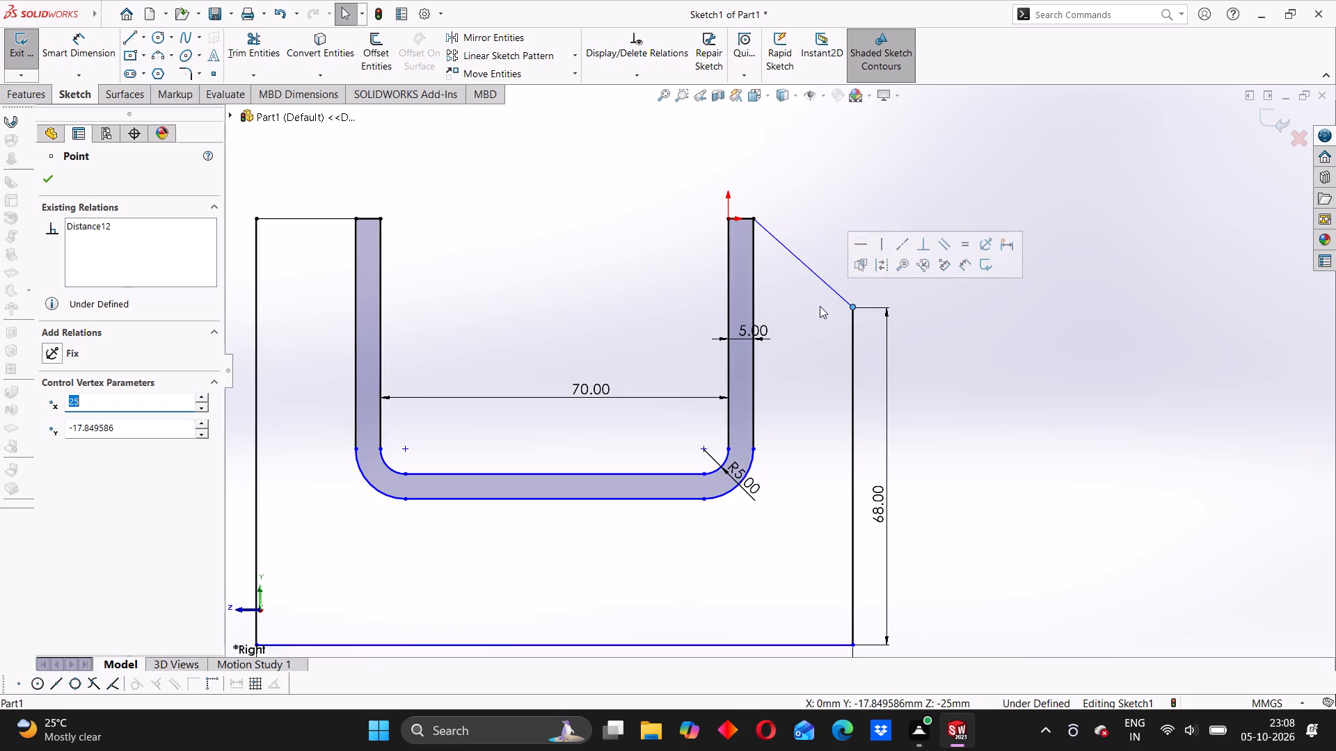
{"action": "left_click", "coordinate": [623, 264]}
Dimension the vertical drop between the two ends of the sloped top line to 3 mm.
{"action": "scroll", "coordinate": [585, 221], "scroll_direction": "up", "scroll_amount": 2}
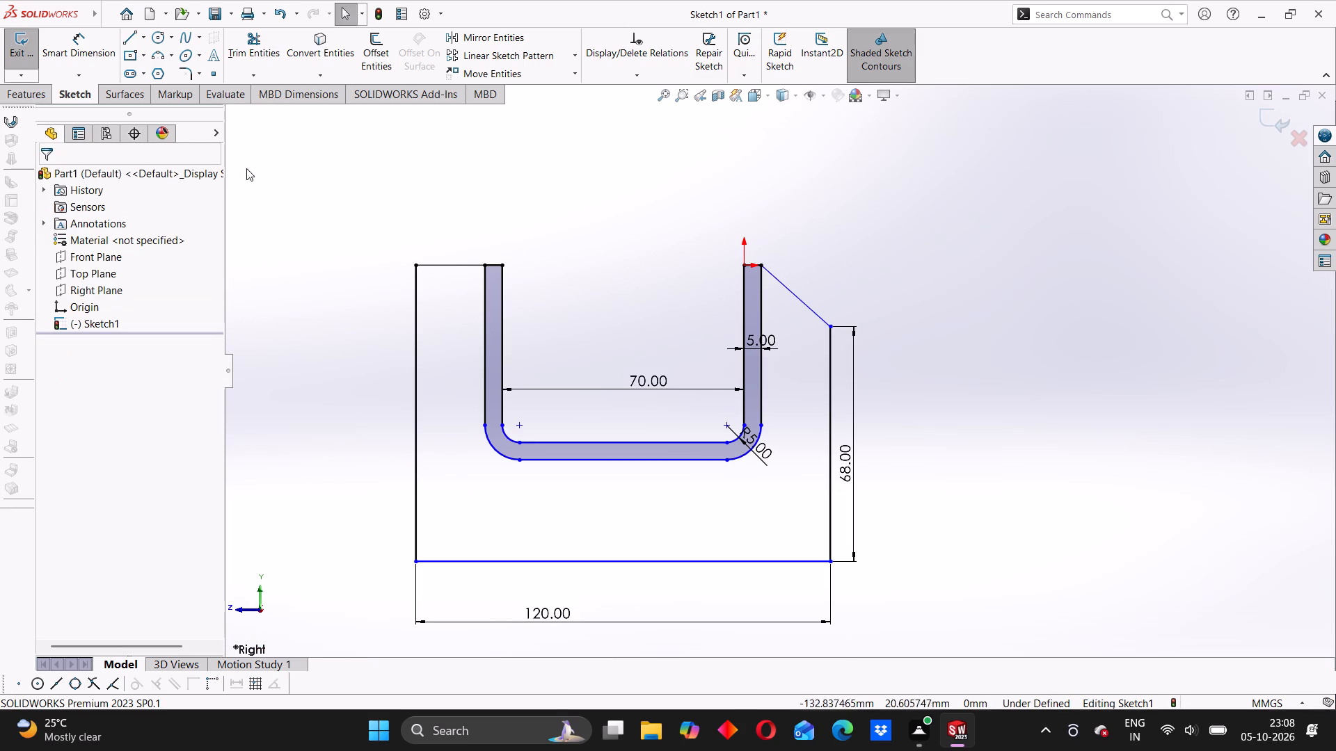
{"action": "left_click", "coordinate": [97, 47]}
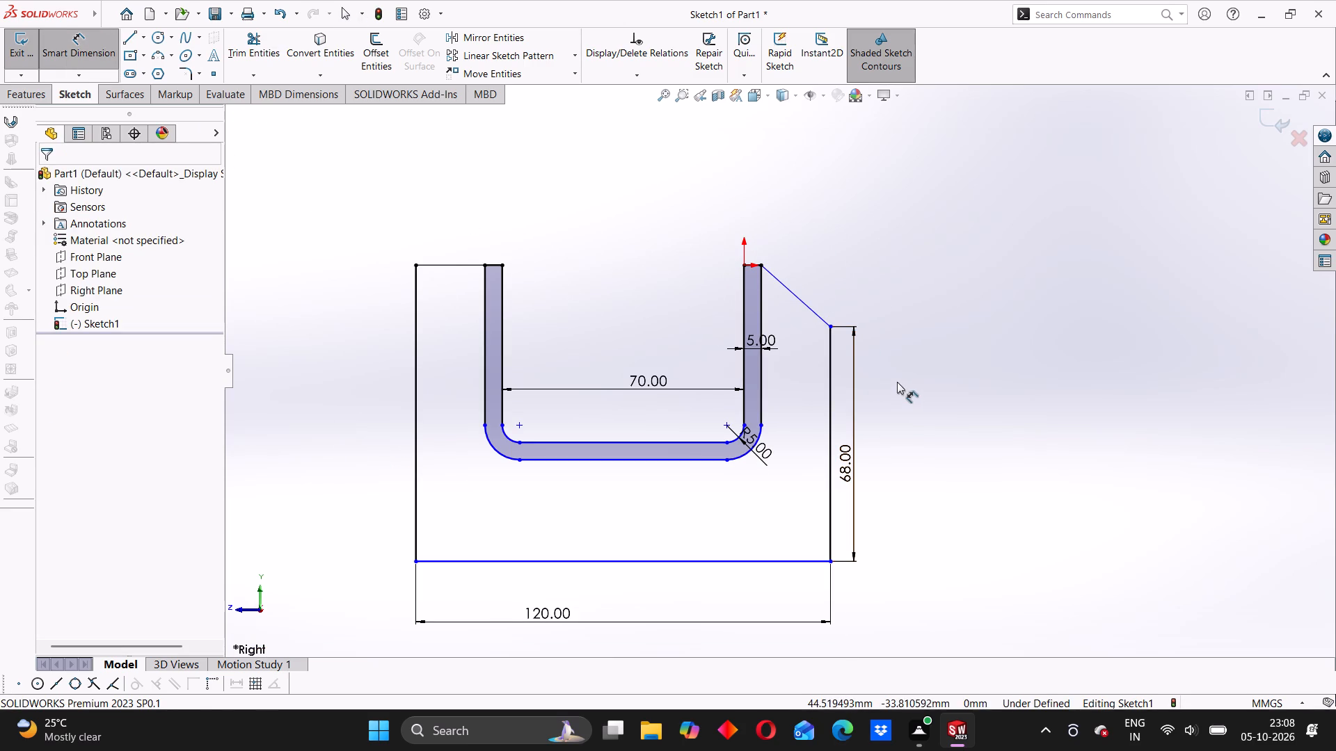
{"action": "left_click", "coordinate": [834, 329]}
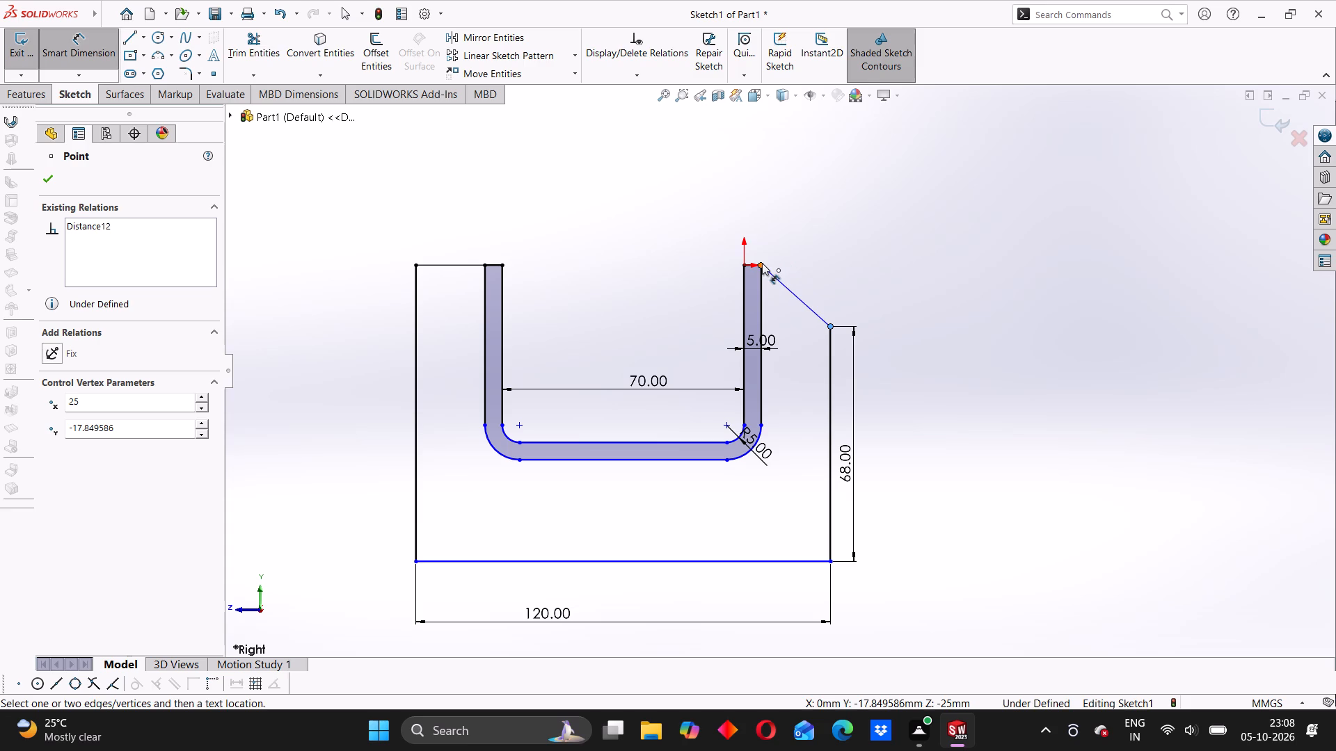
{"action": "left_click", "coordinate": [762, 263]}
{"action": "left_click", "coordinate": [875, 283]}
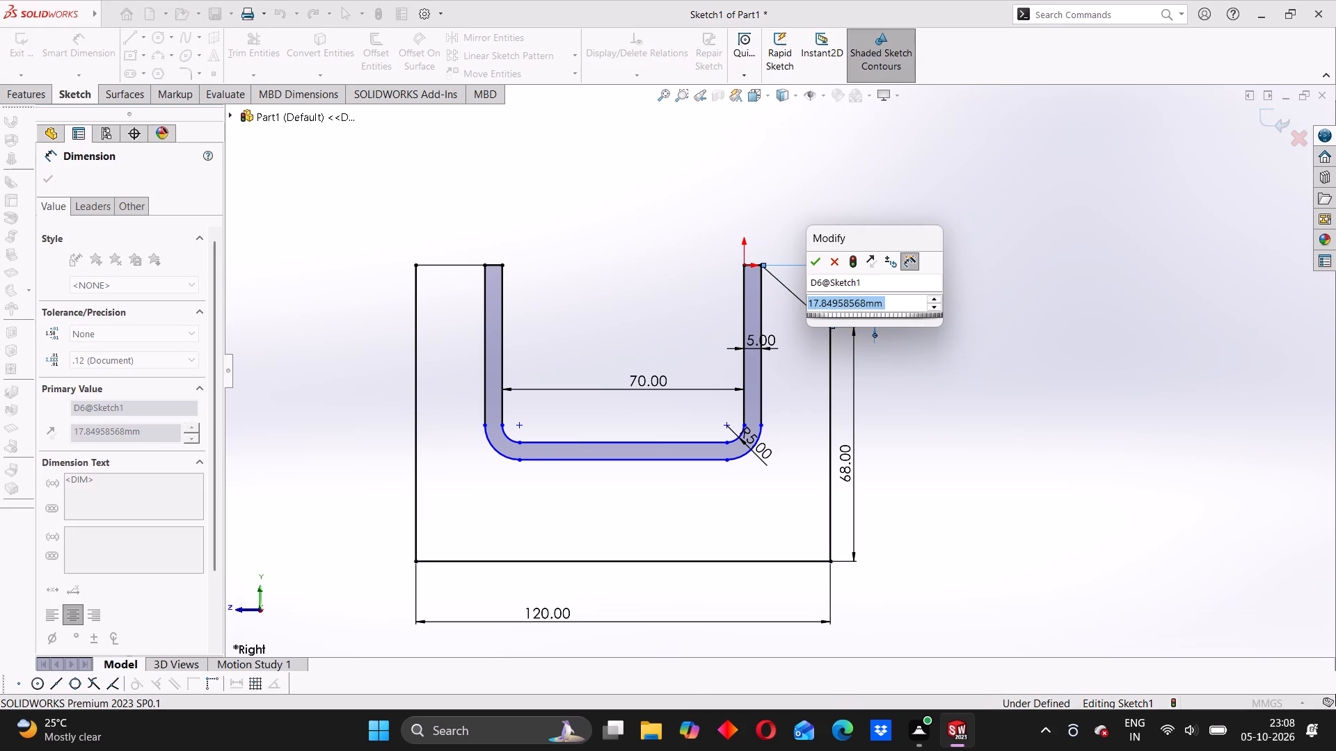
{"action": "key", "text": "3"}
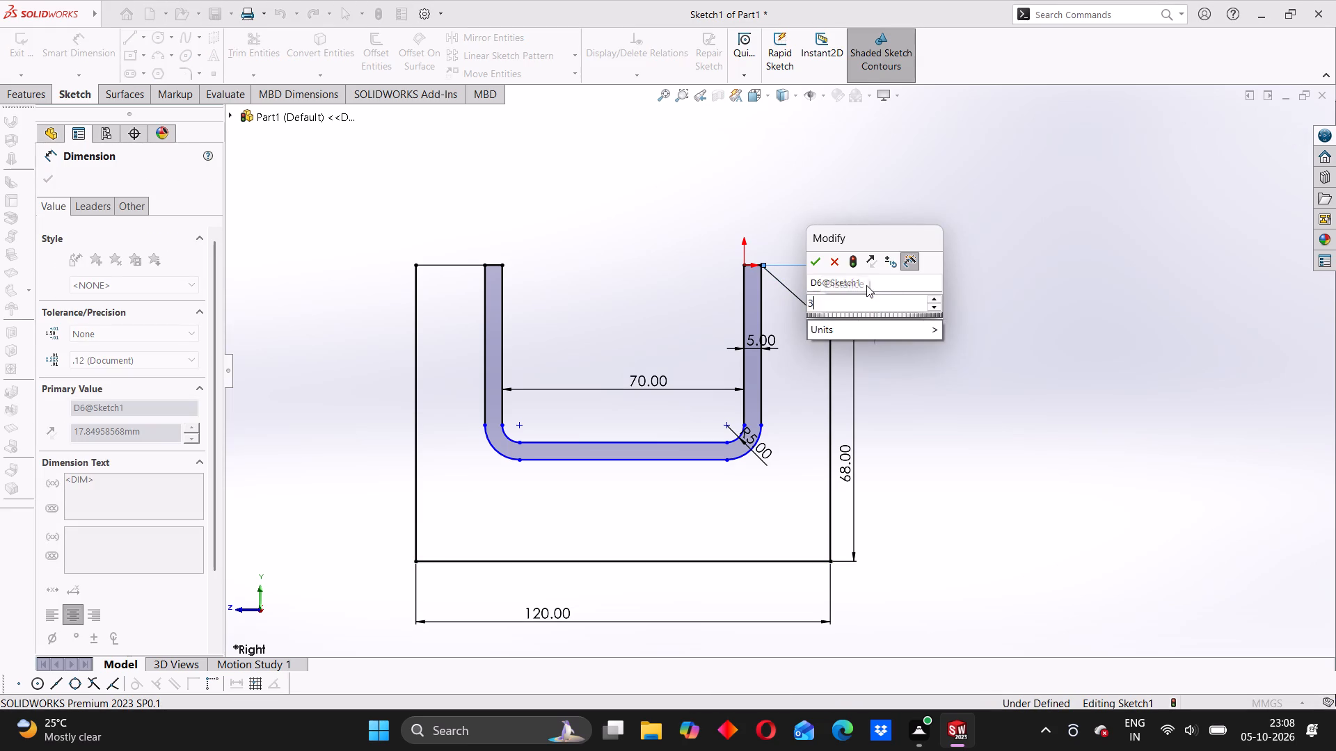
{"action": "key", "text": "Return"}
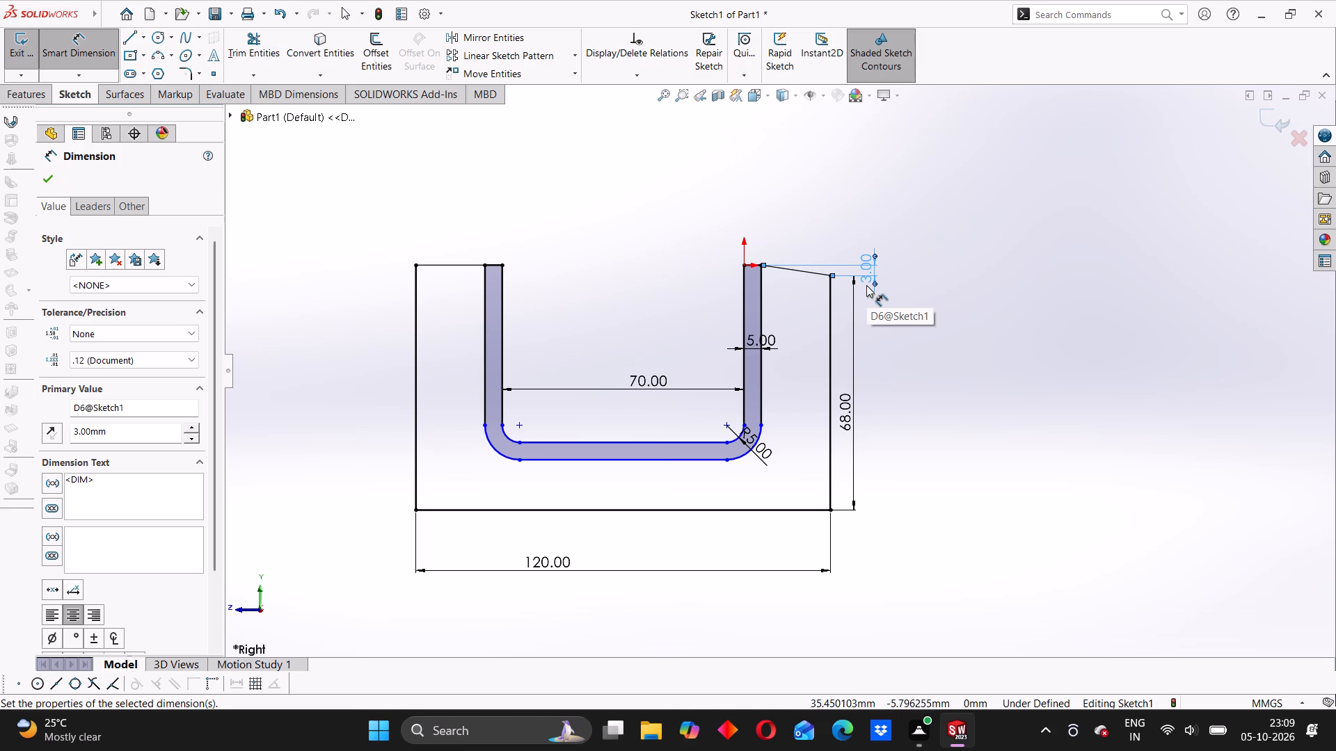
Set the sloped line's vertical drop dimension to 13 mm.
{"action": "scroll", "coordinate": [854, 279], "scroll_direction": "down", "scroll_amount": 2}
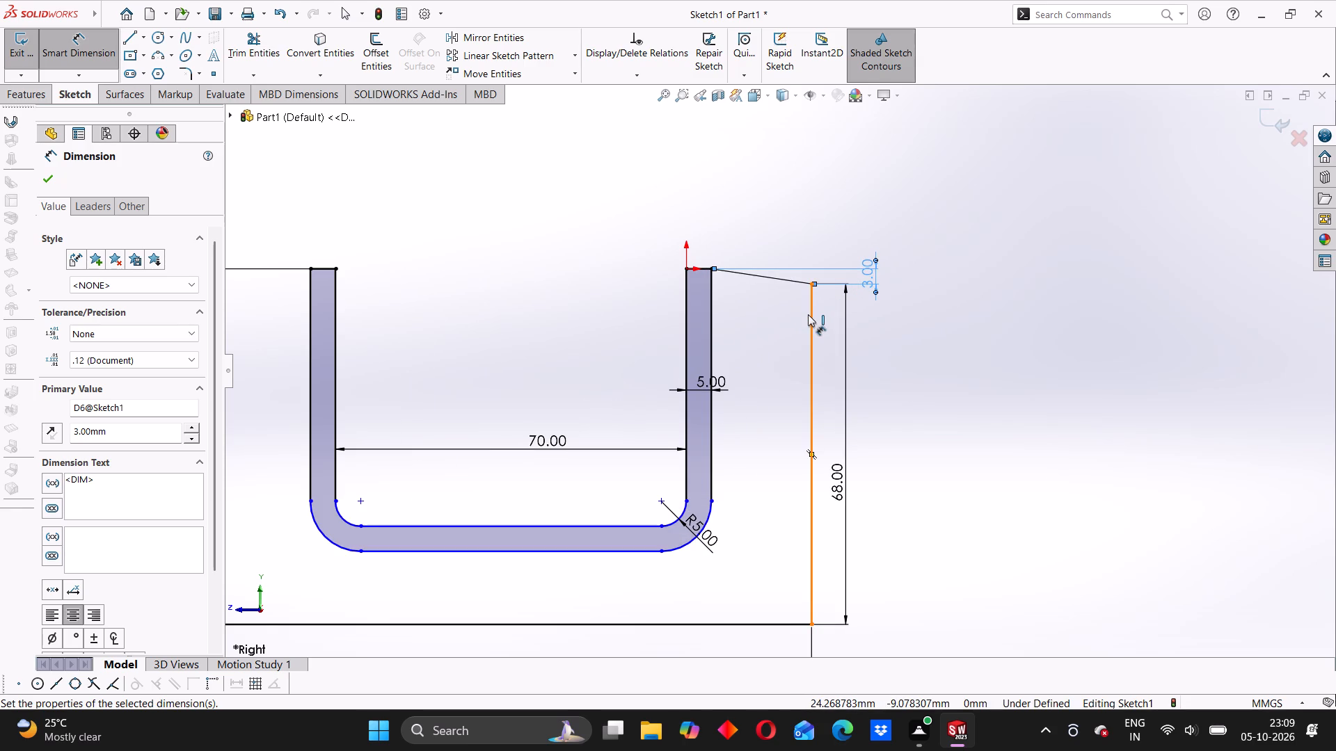
{"action": "double_click", "coordinate": [870, 280]}
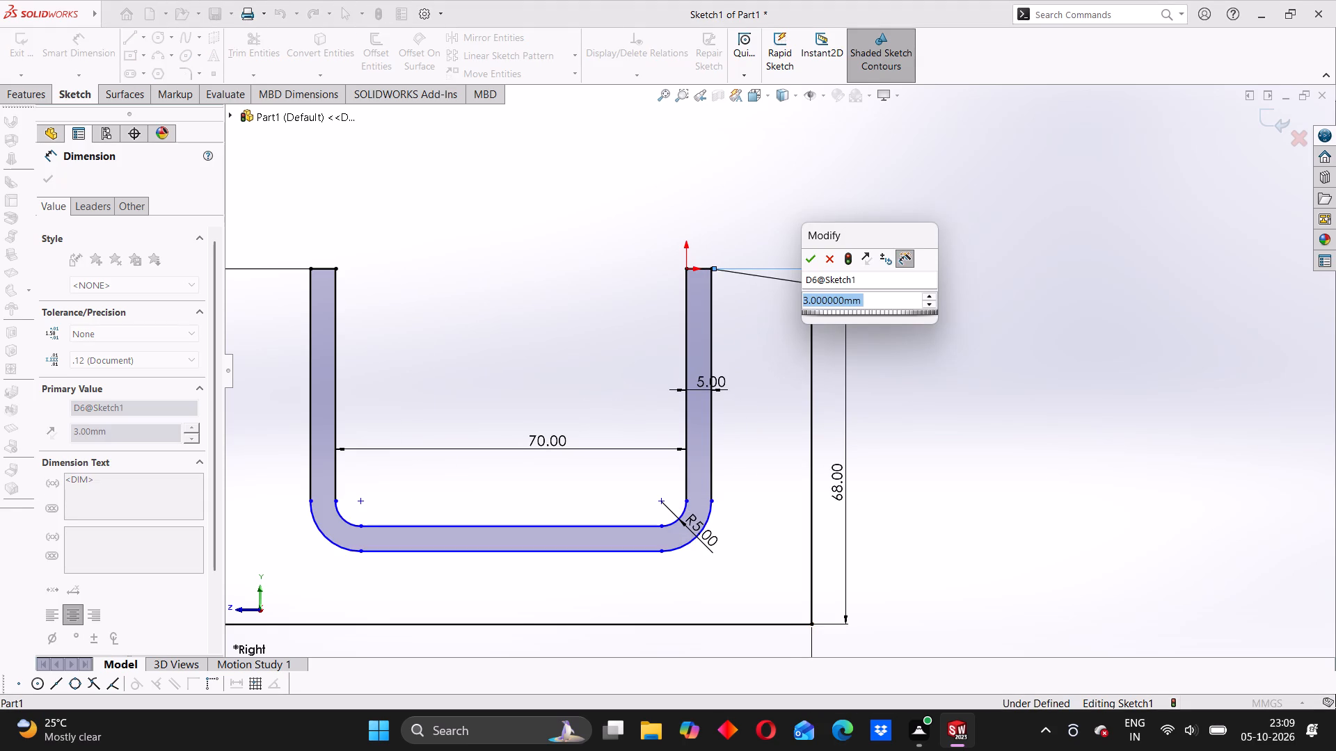
{"action": "type", "text": "13"}
{"action": "key", "text": "Return"}
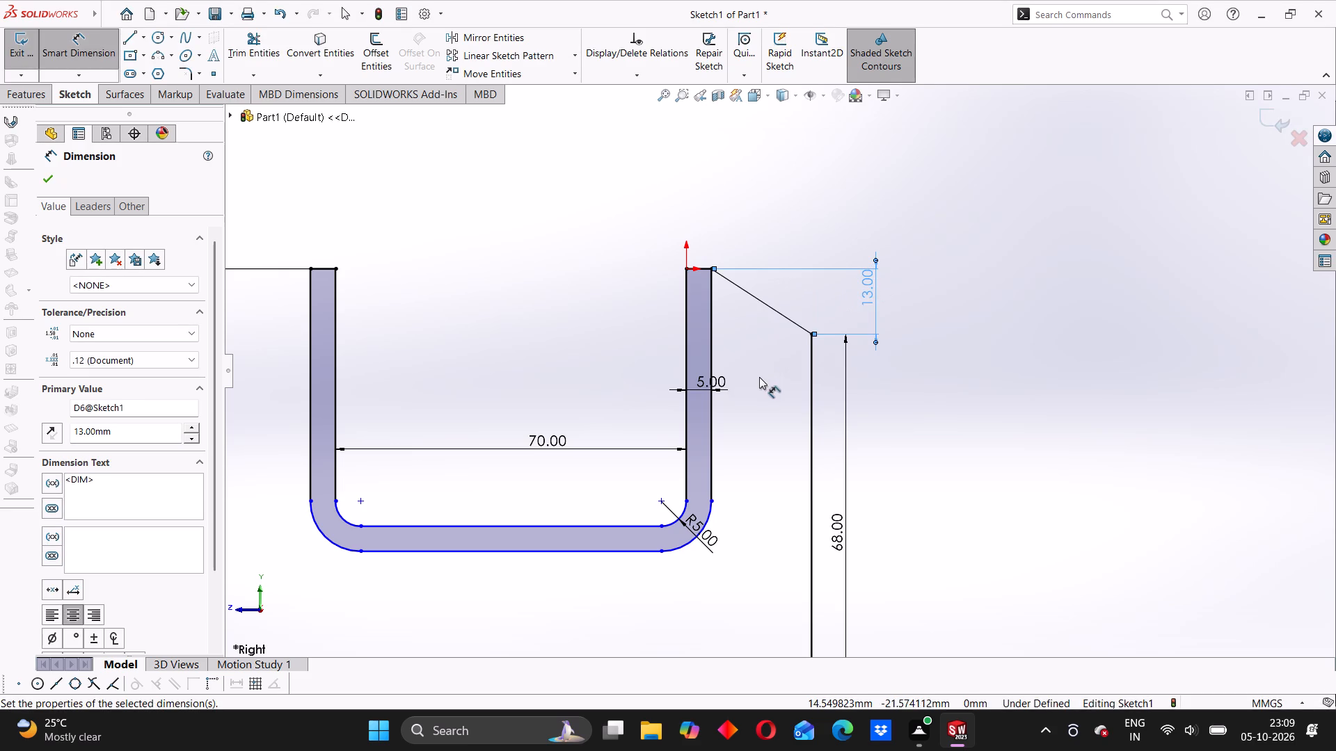
{"action": "scroll", "coordinate": [759, 377], "scroll_direction": "up", "scroll_amount": 2}
{"action": "left_click", "coordinate": [628, 367]}
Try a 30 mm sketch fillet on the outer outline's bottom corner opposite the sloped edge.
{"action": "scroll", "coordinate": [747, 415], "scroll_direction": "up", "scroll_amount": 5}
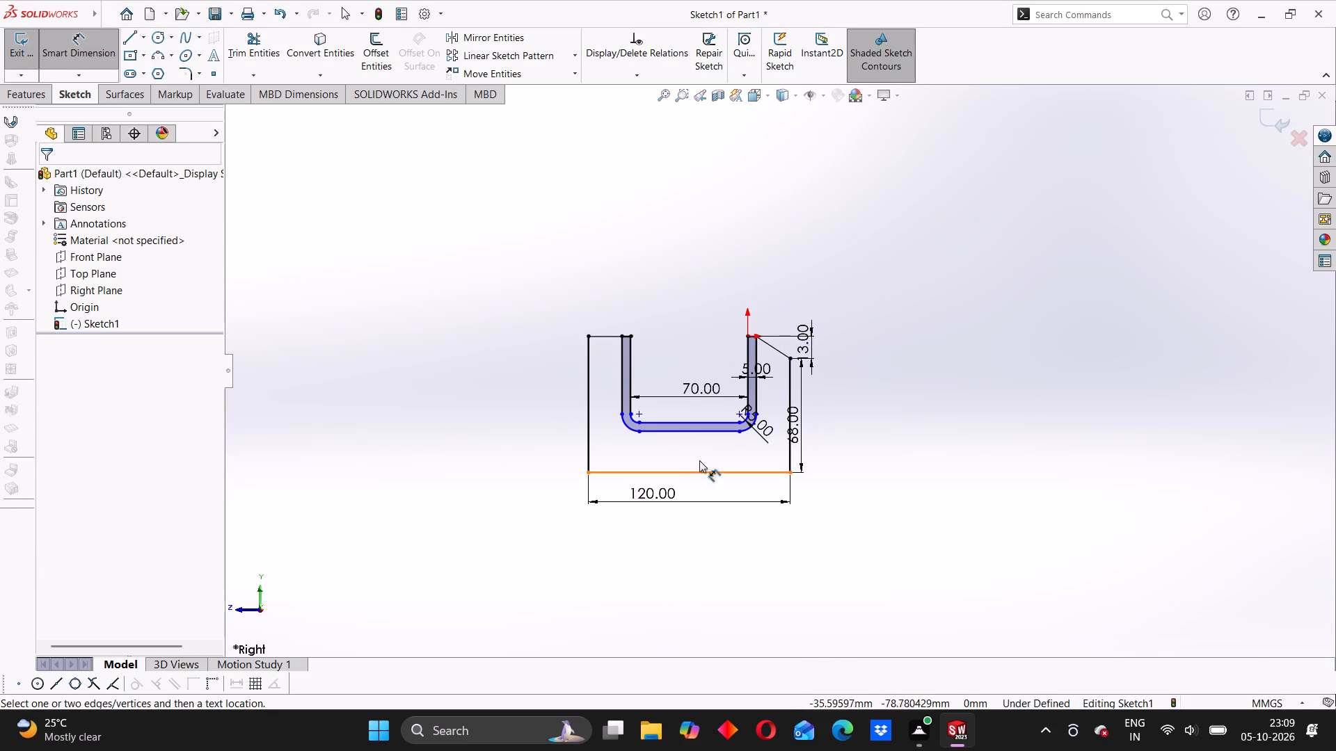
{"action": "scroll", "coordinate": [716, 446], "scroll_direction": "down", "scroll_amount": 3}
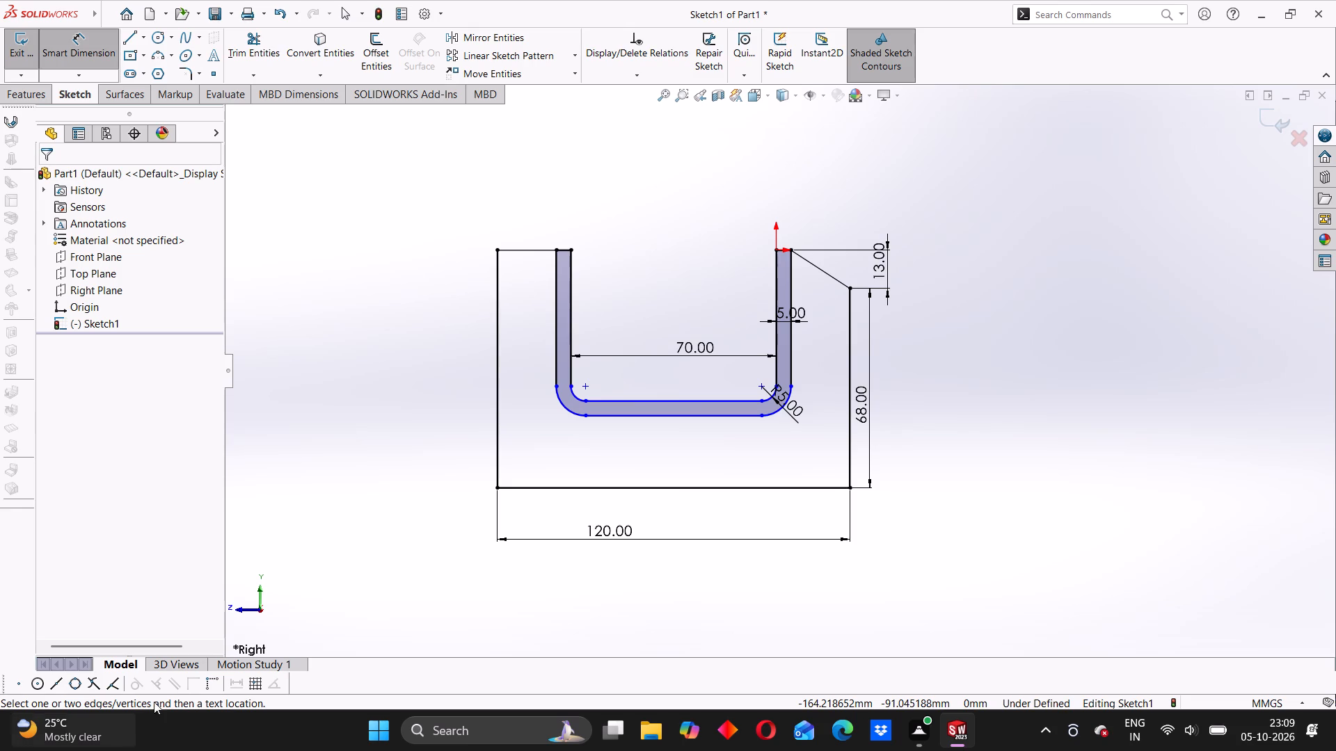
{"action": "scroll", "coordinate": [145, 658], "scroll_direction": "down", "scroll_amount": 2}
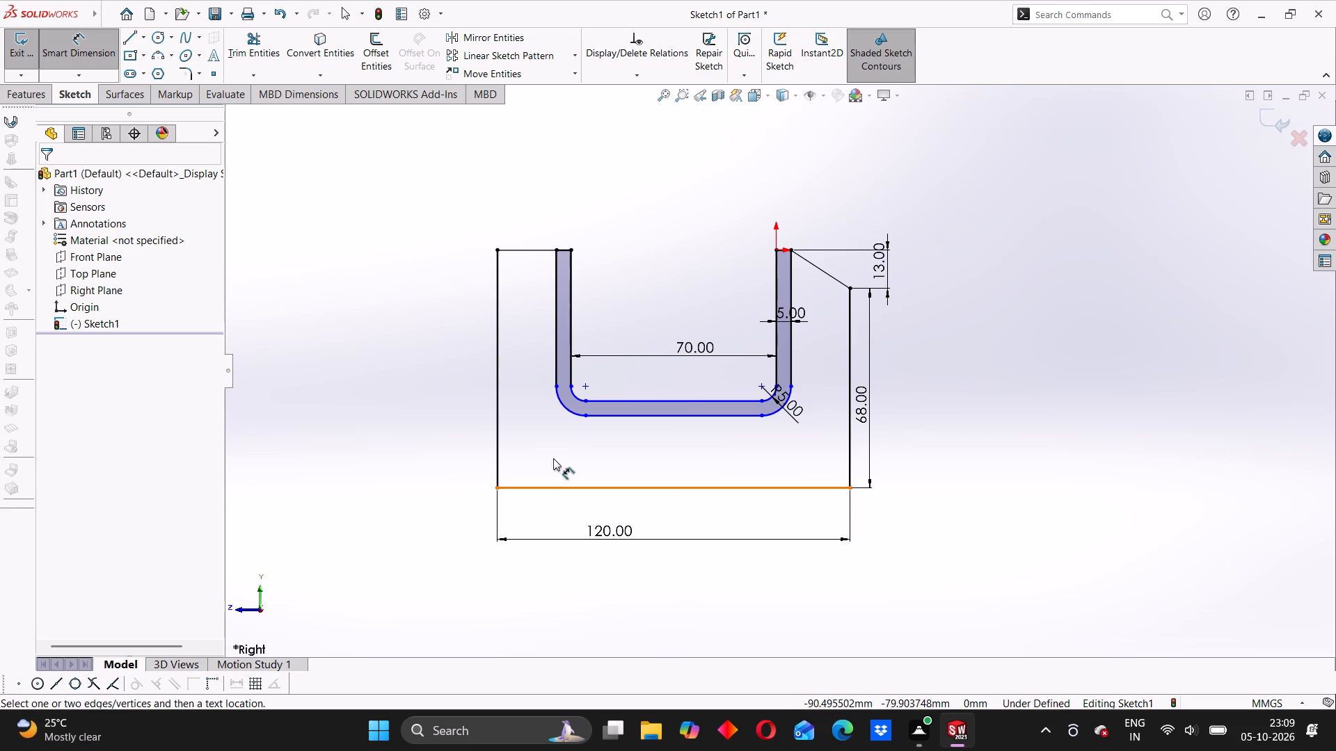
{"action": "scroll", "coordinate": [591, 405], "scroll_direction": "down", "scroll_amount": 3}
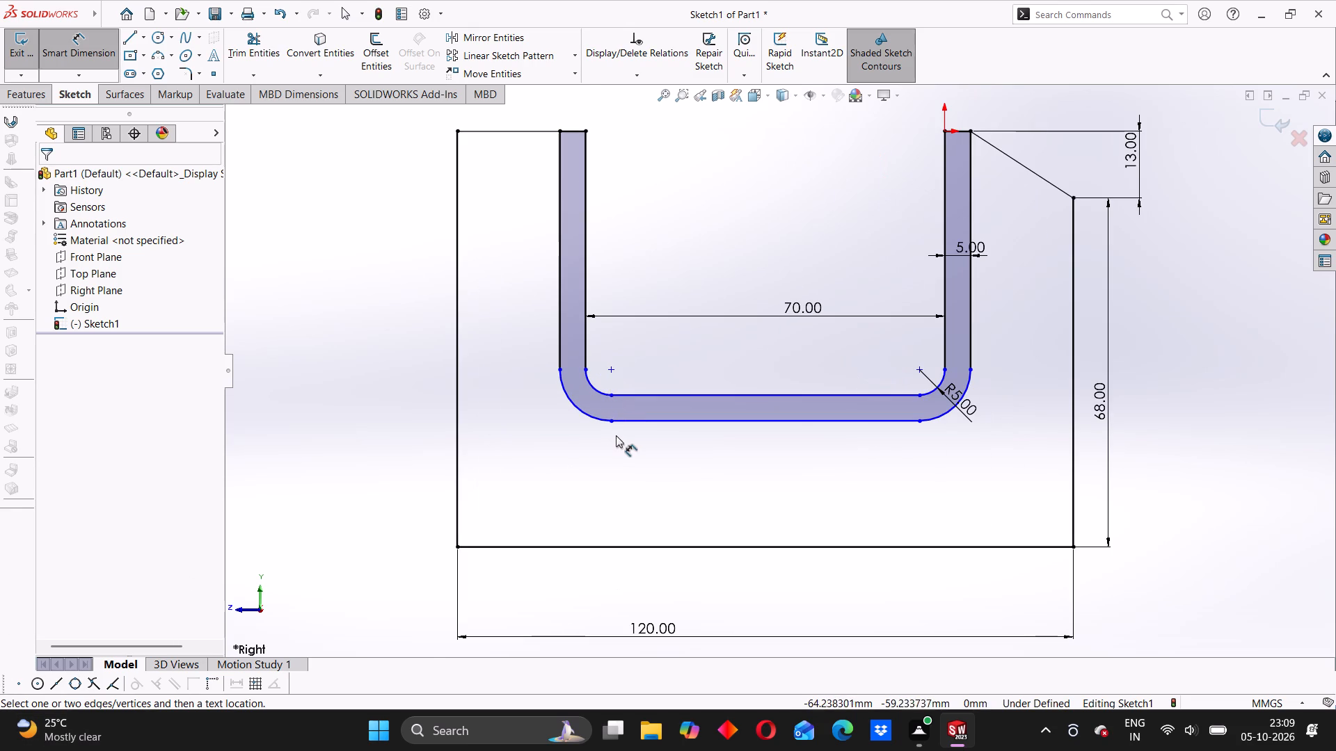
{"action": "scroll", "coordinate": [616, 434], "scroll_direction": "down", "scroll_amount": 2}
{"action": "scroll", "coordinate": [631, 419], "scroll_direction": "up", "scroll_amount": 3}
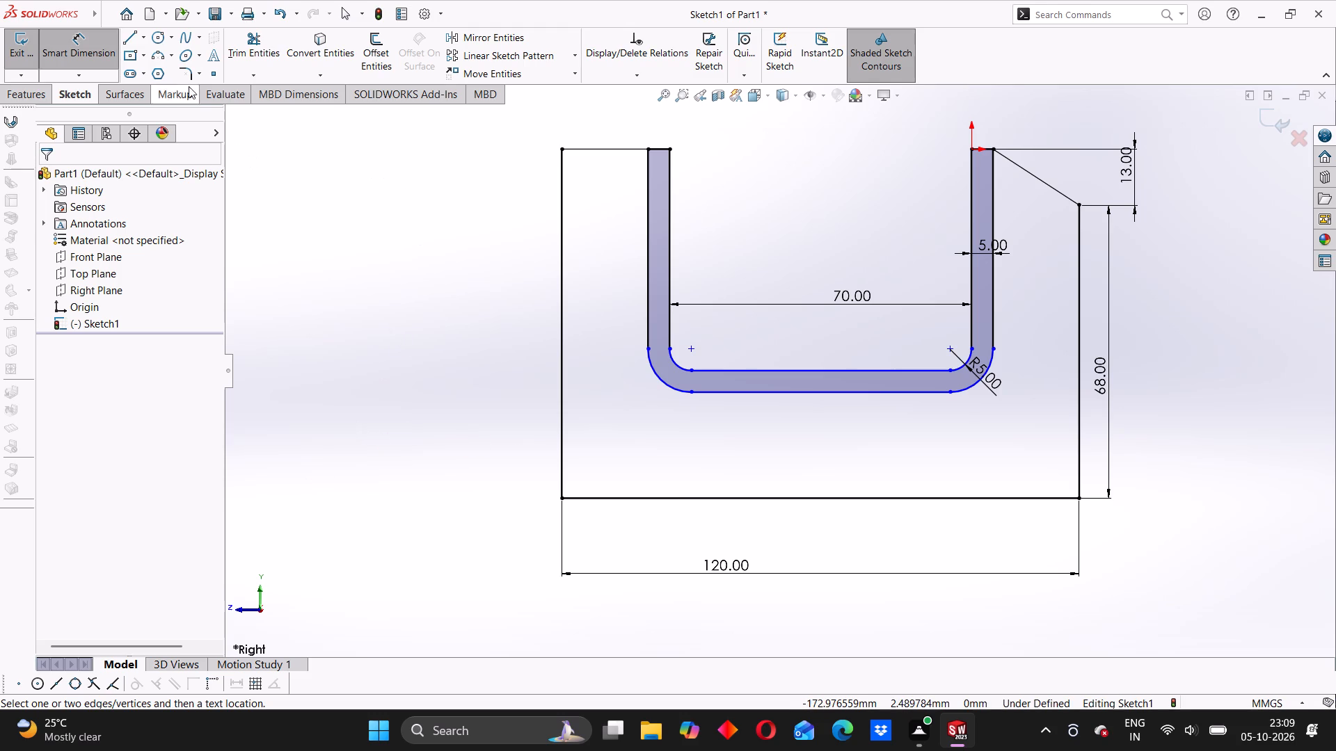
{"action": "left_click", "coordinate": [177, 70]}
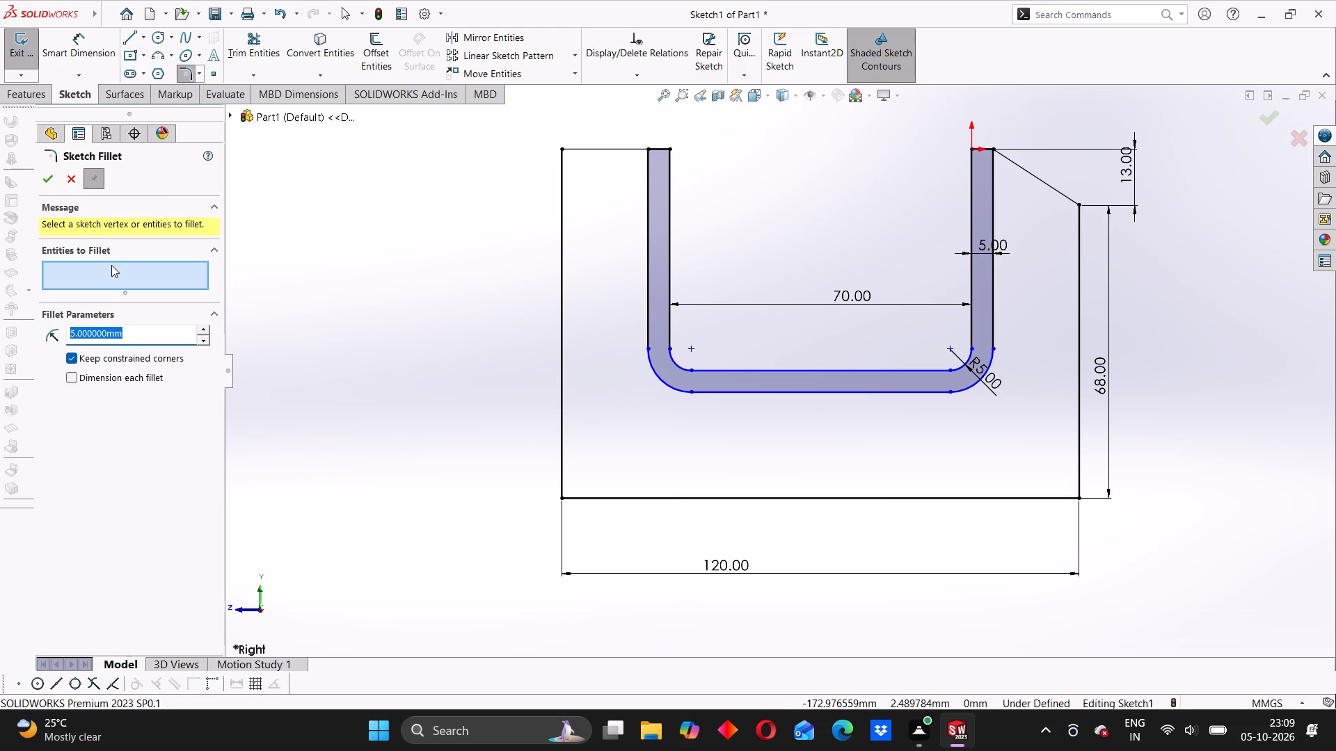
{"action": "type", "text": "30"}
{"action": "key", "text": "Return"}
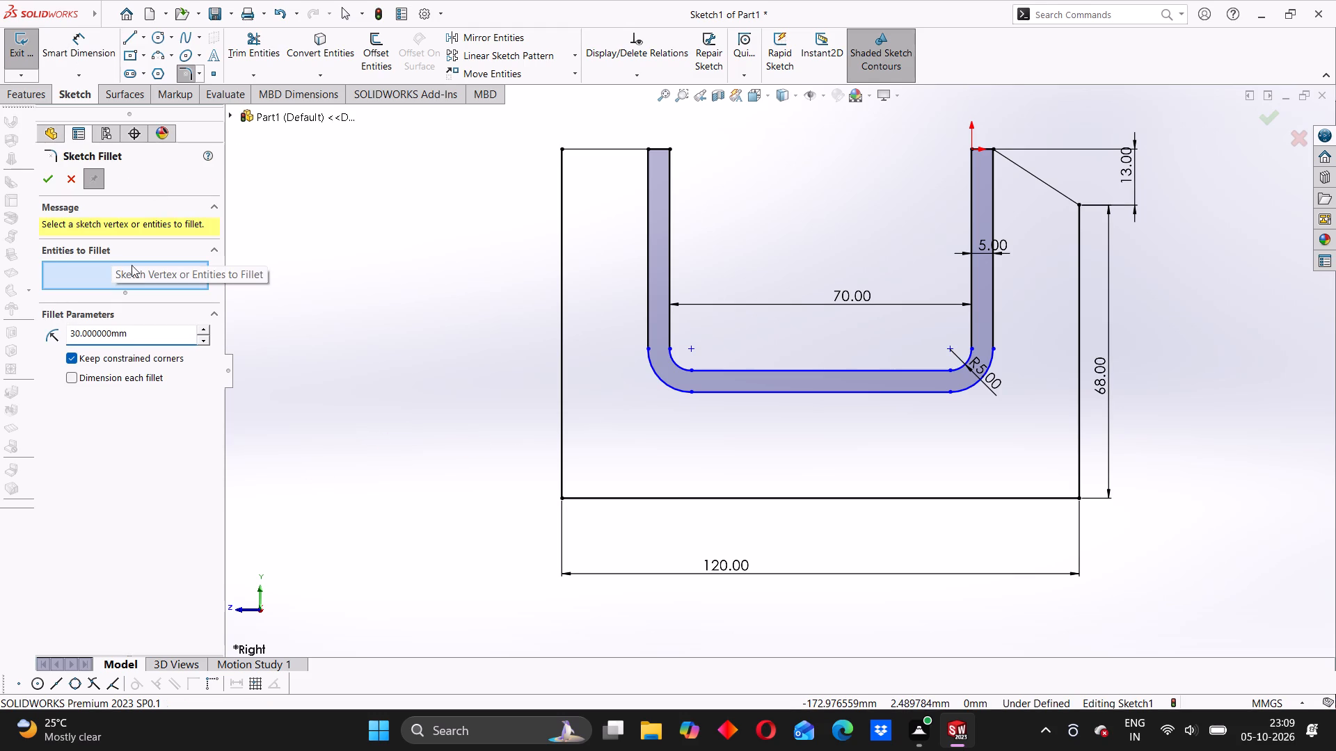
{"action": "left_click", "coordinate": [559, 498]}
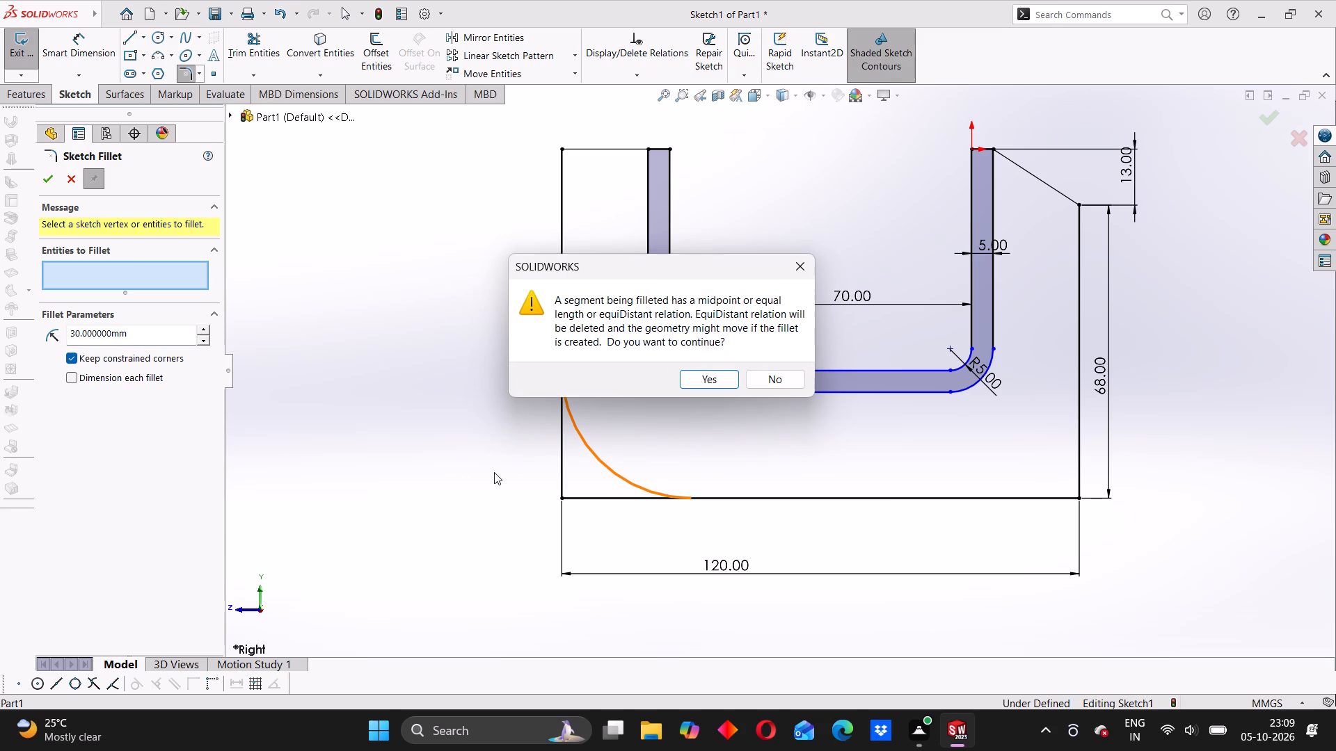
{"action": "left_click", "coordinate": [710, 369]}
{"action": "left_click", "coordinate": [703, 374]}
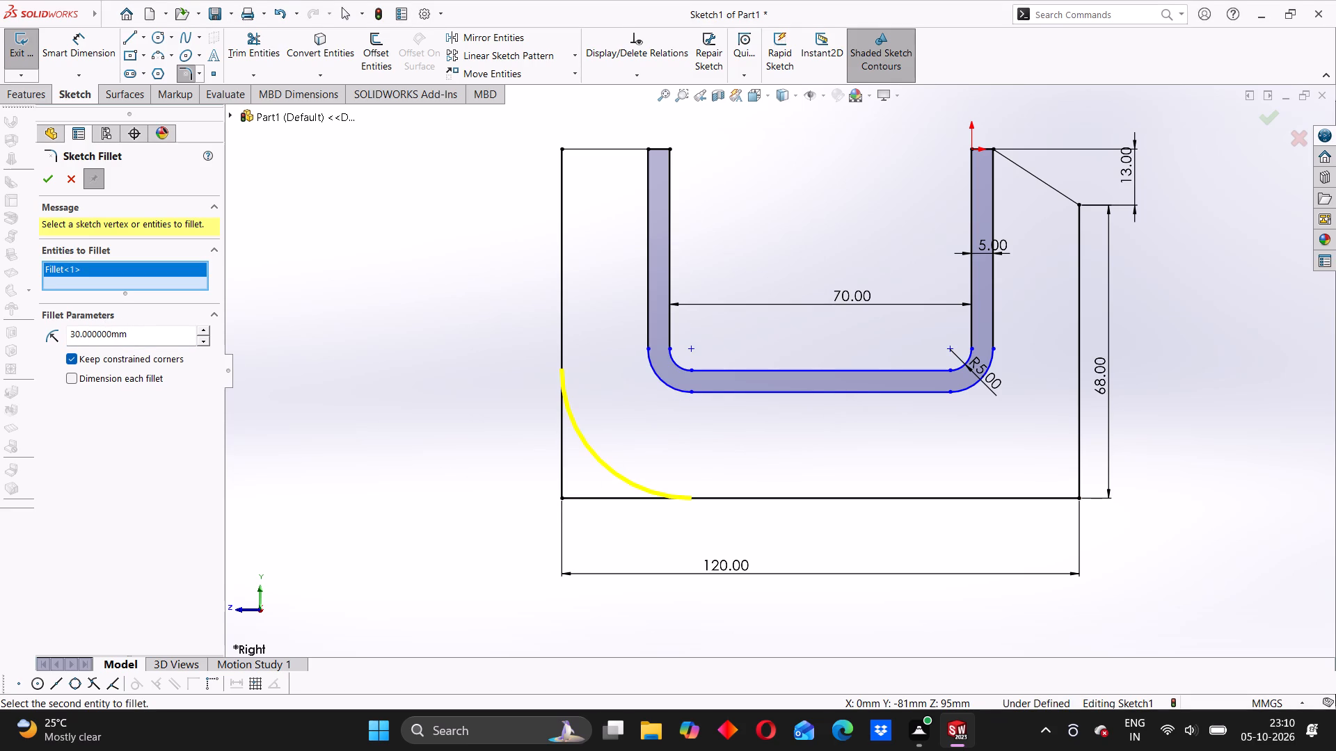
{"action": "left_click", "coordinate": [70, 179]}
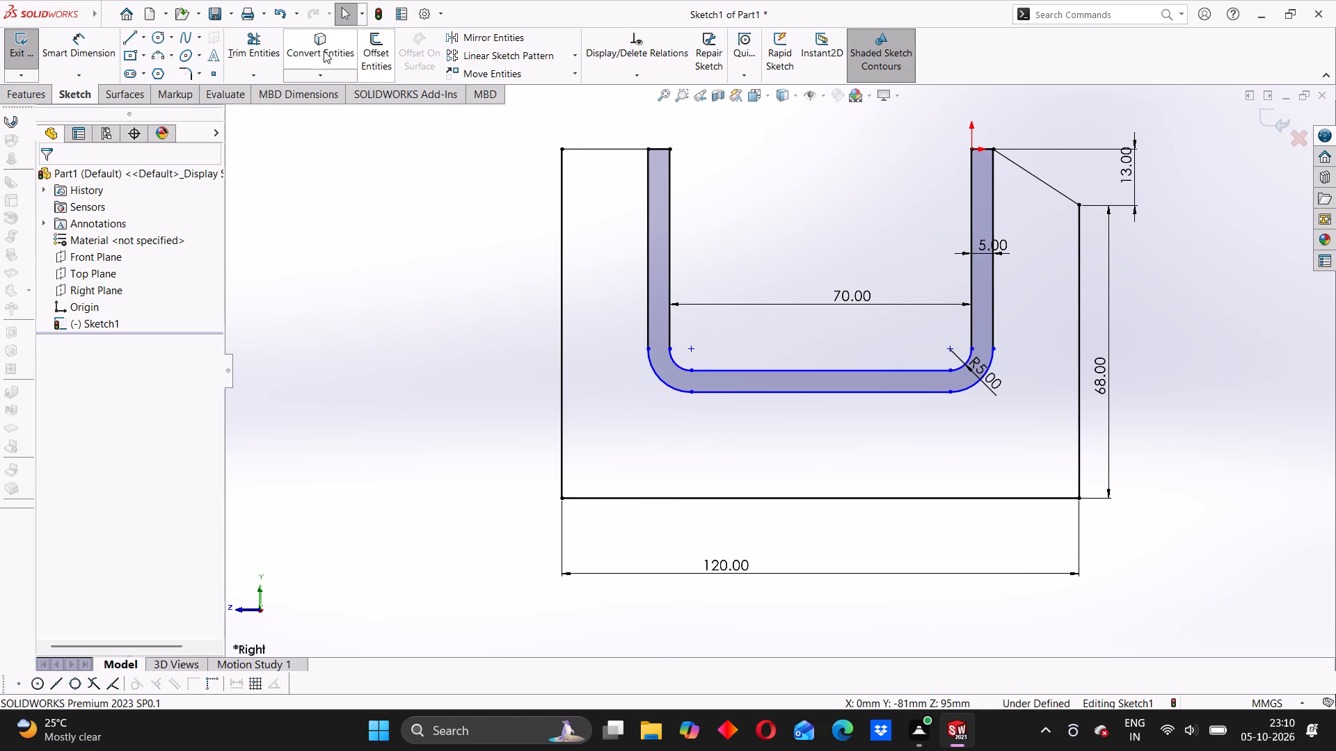
Fillet both bottom corners of the outer outline at 30 mm, dimensioning each fillet and without keeping constrained corners.
{"action": "left_click", "coordinate": [177, 75]}
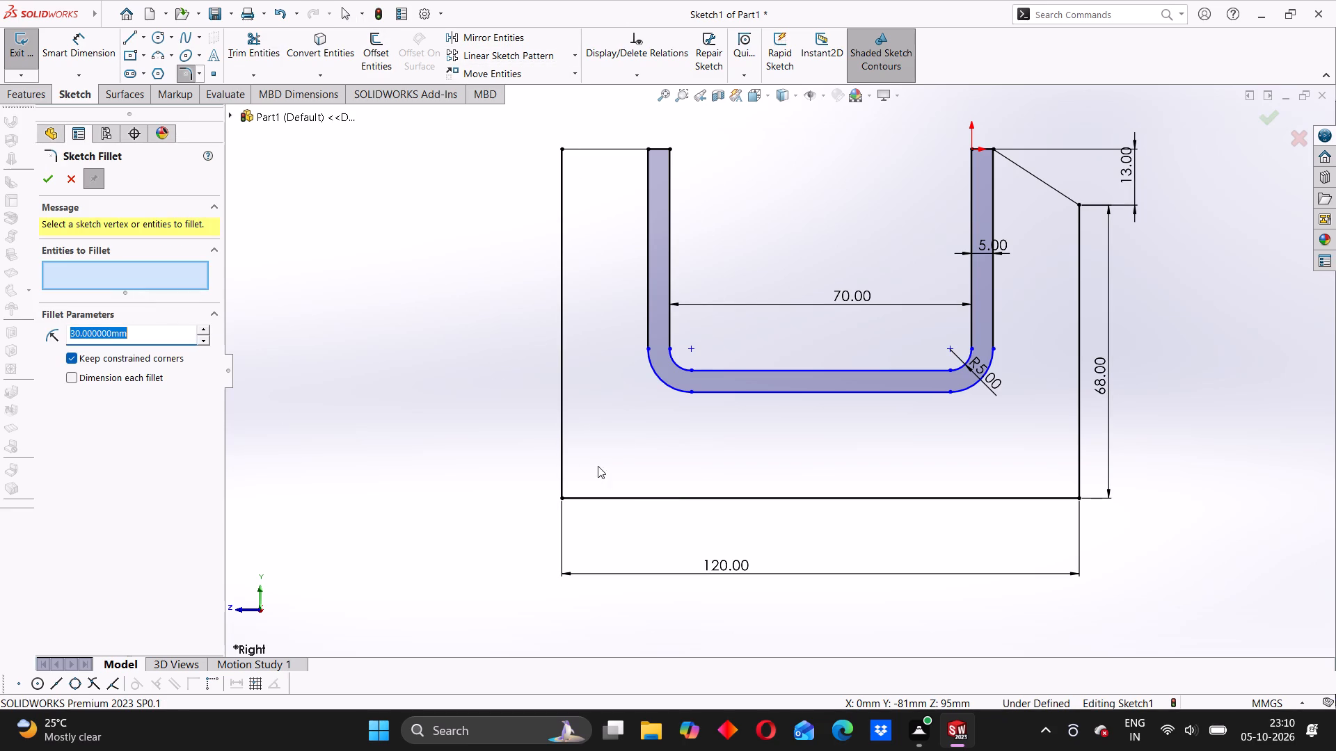
{"action": "left_click", "coordinate": [561, 499]}
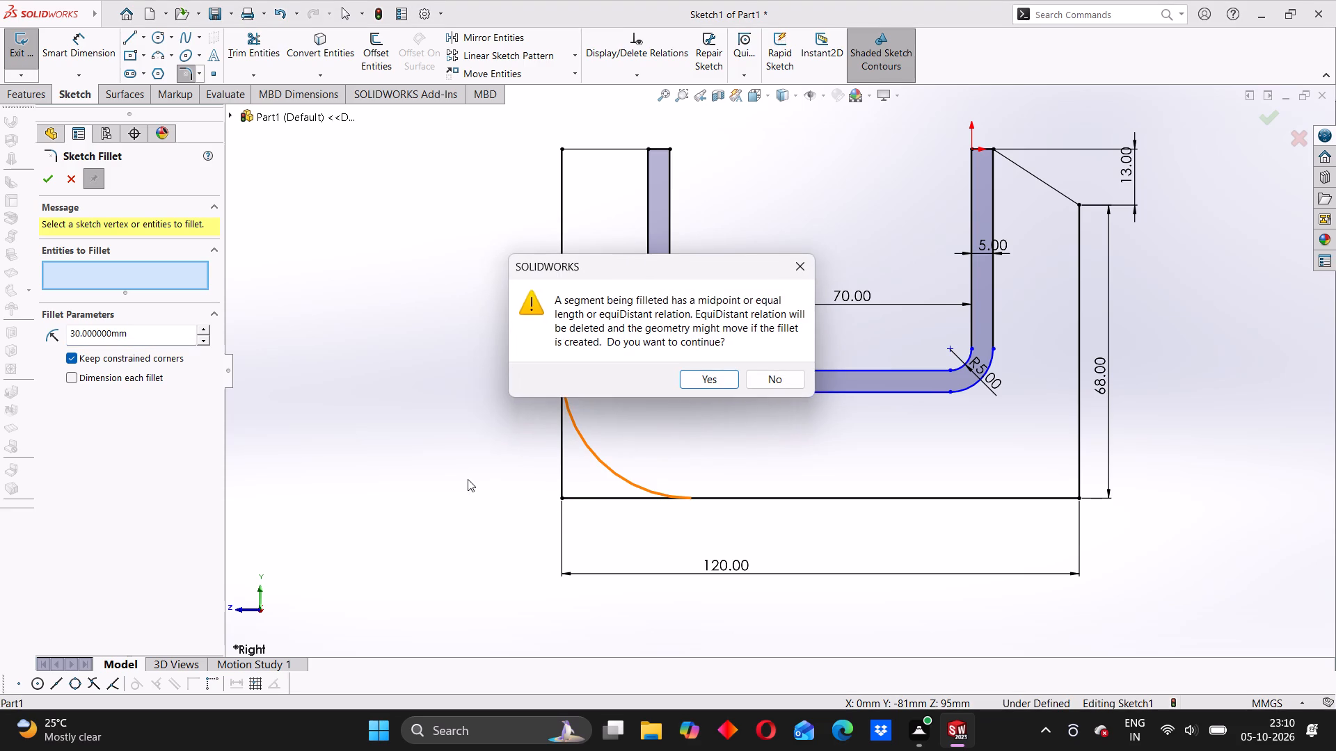
{"action": "left_click", "coordinate": [759, 379]}
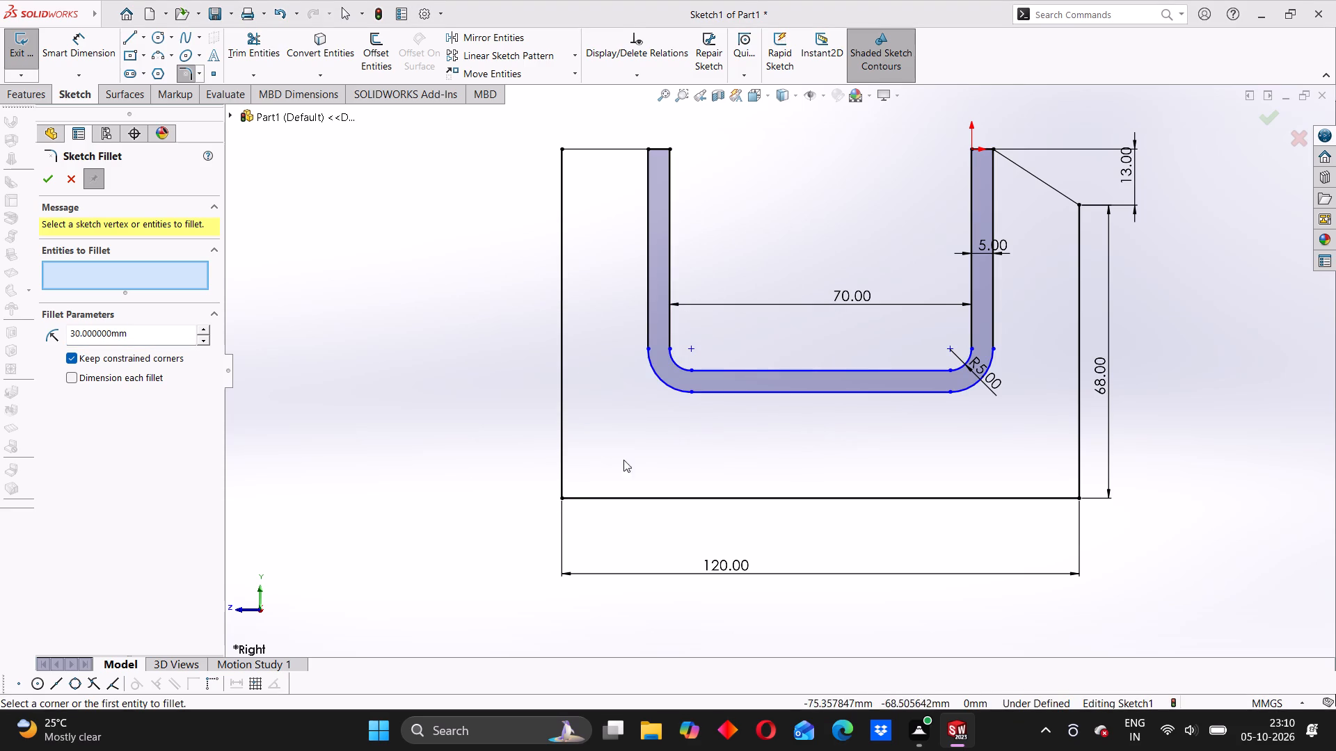
{"action": "left_click", "coordinate": [561, 500]}
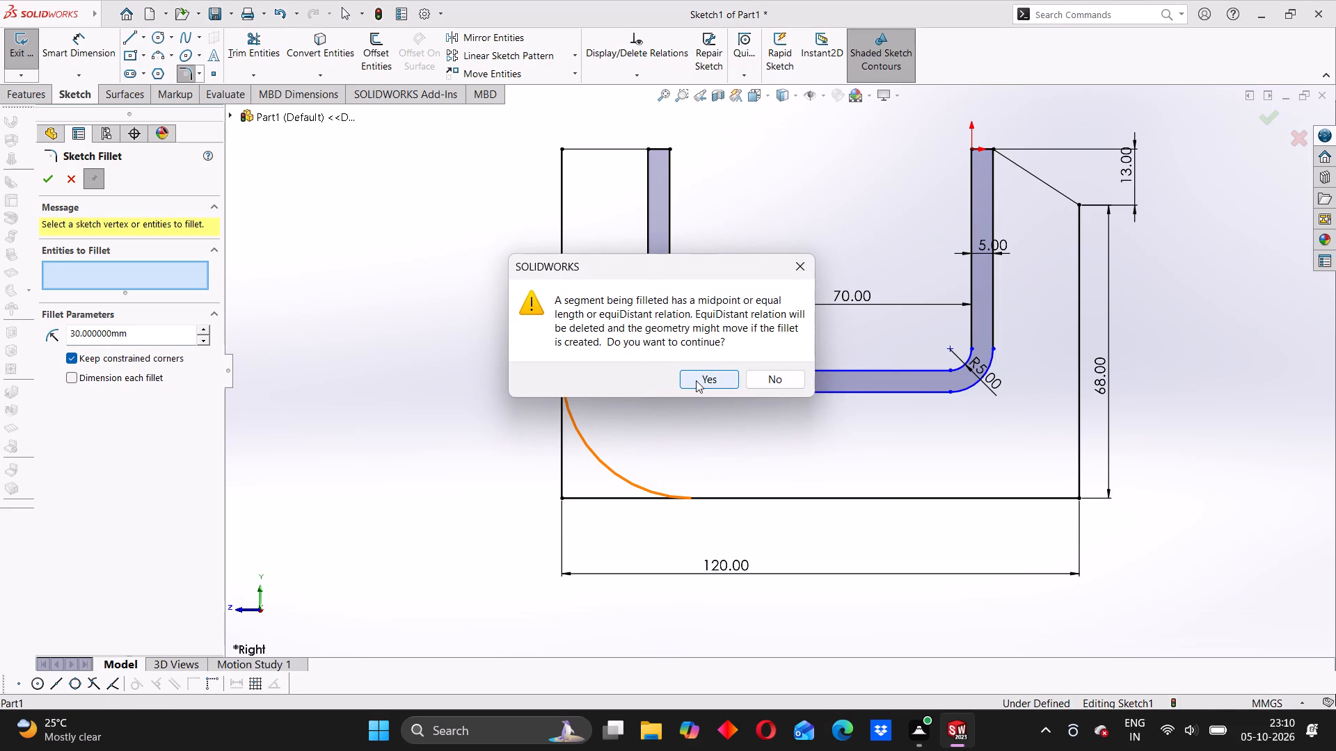
{"action": "left_click", "coordinate": [696, 380]}
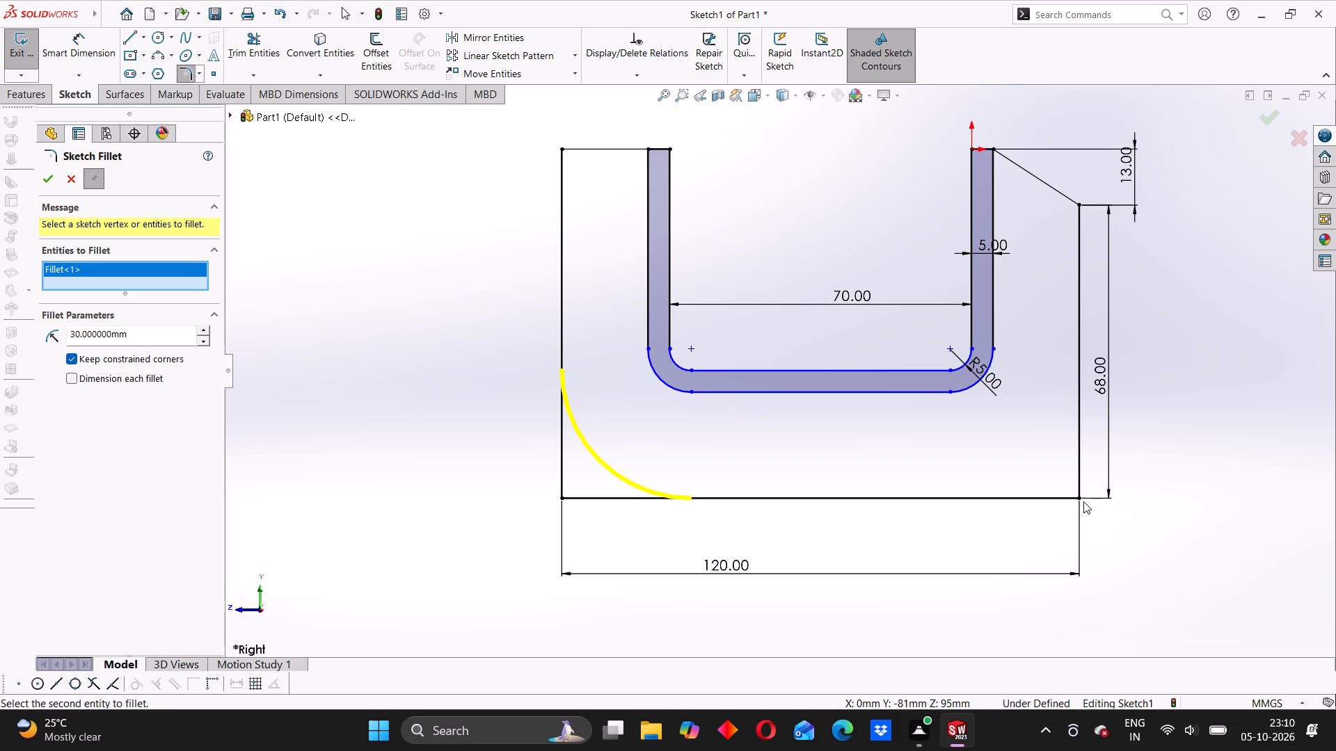
{"action": "left_click", "coordinate": [70, 378]}
{"action": "left_click", "coordinate": [74, 358]}
{"action": "left_click", "coordinate": [1081, 497]}
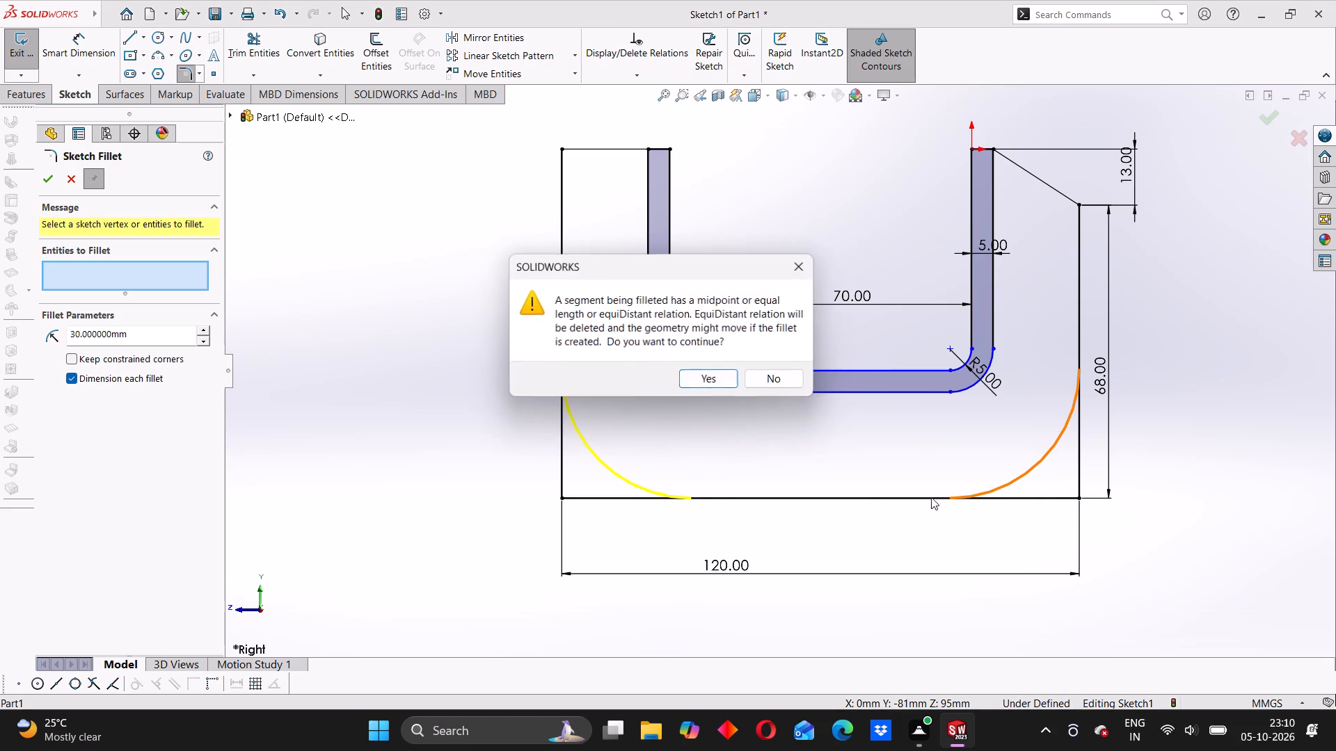
{"action": "left_click", "coordinate": [708, 368]}
{"action": "left_click", "coordinate": [707, 373]}
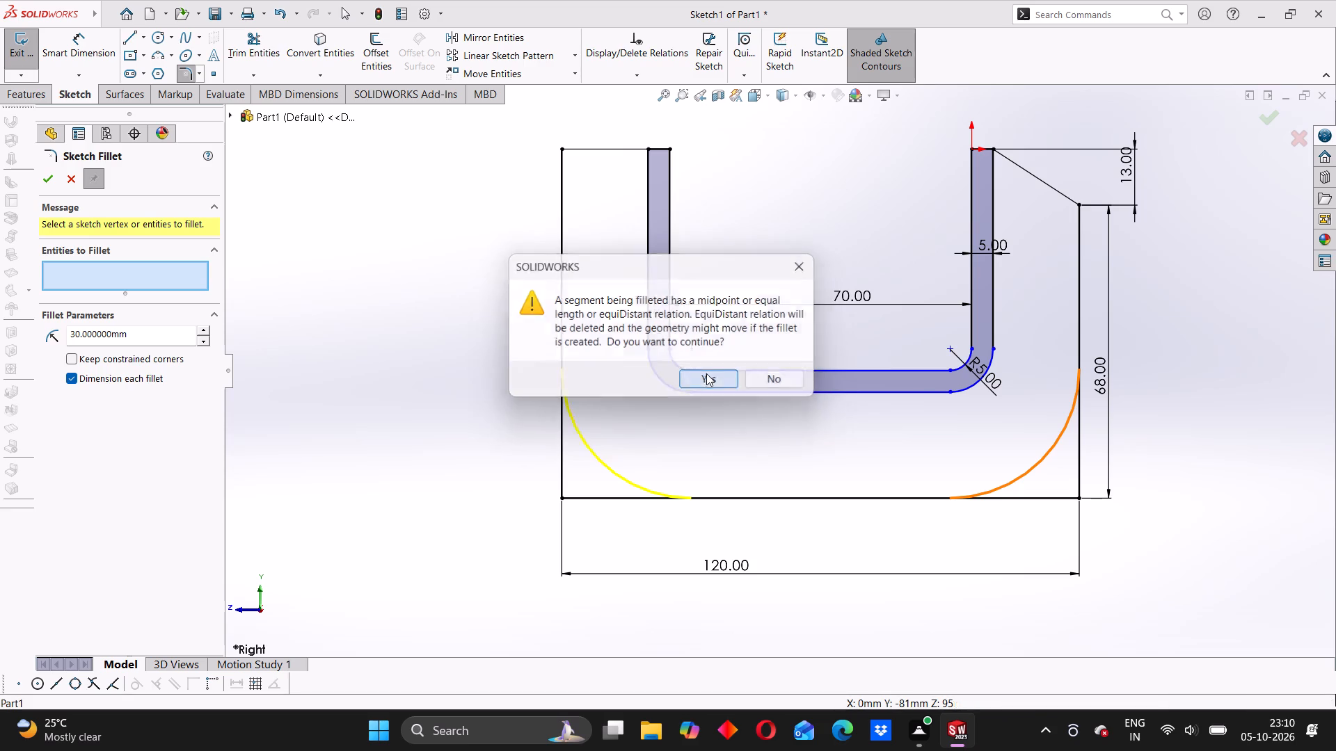
{"action": "left_click", "coordinate": [710, 373]}
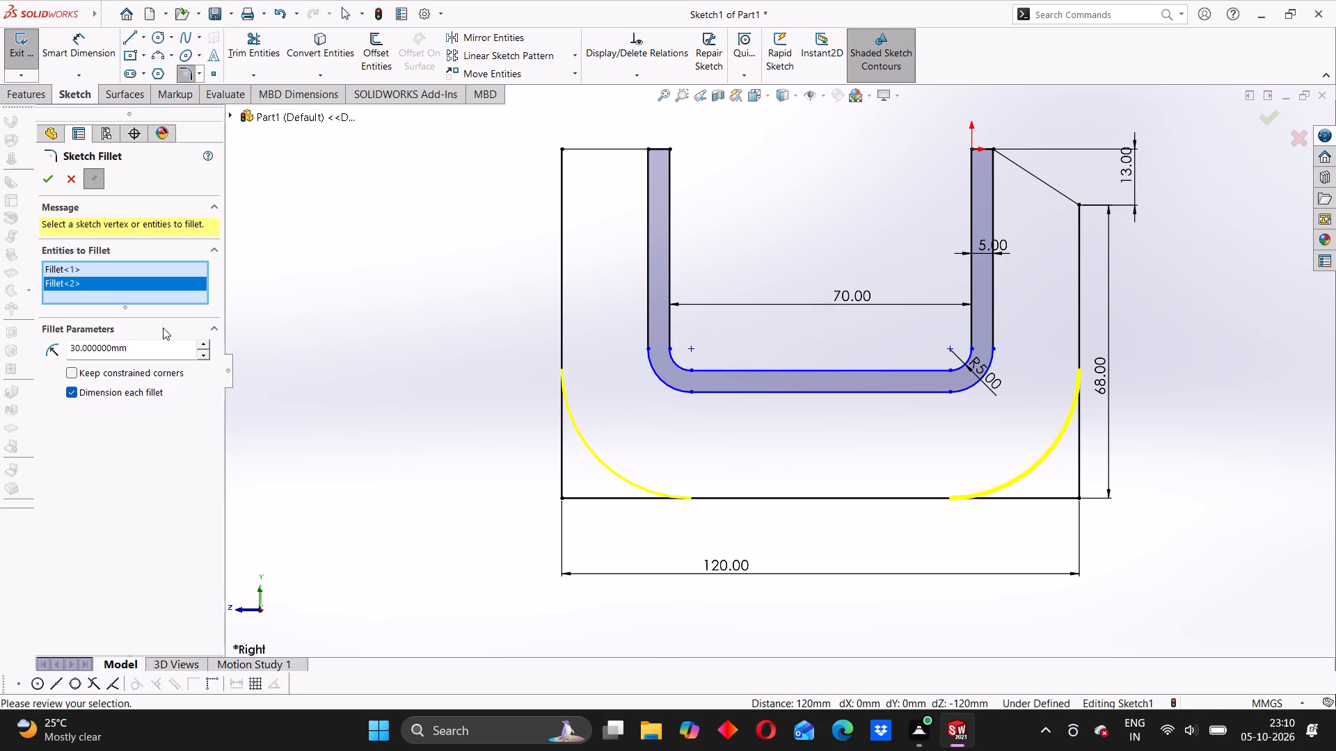
{"action": "left_click", "coordinate": [52, 181]}
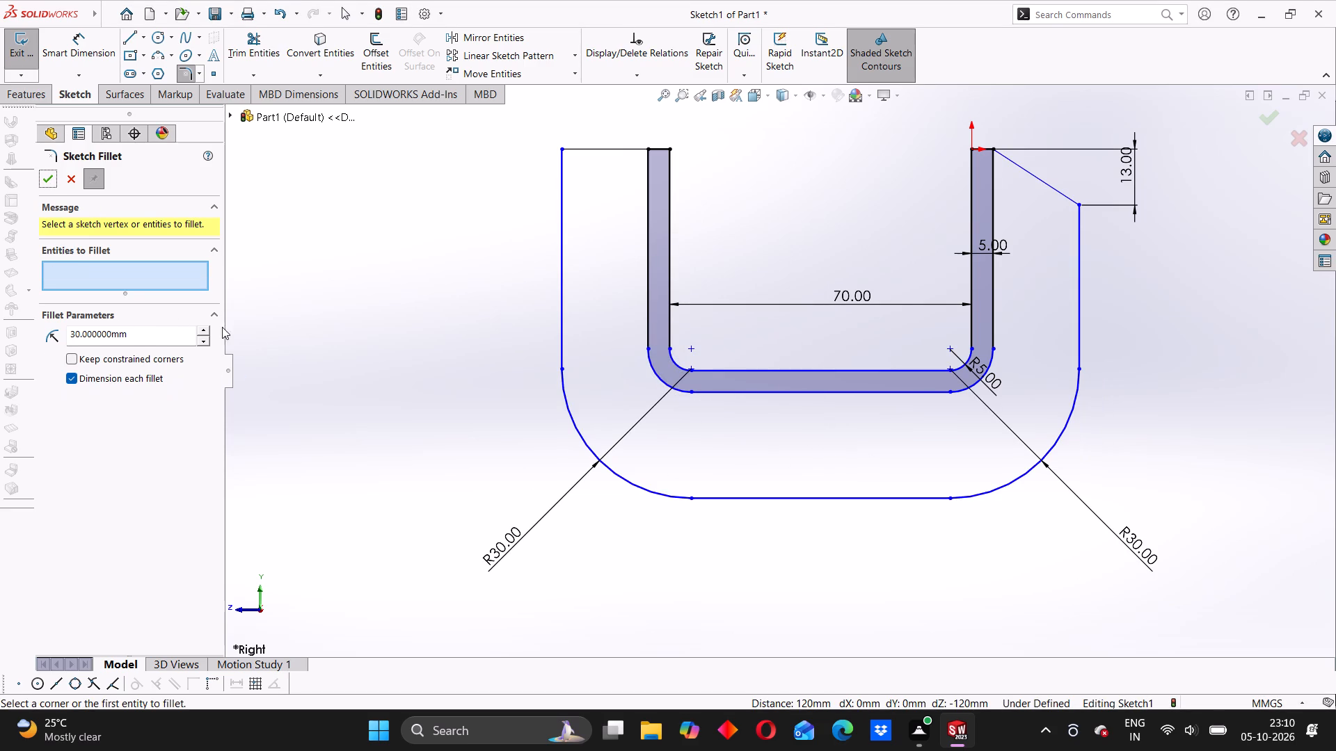
{"action": "left_click", "coordinate": [445, 455]}
Dimension the vertical distance from the sloped line's lower end to the outer outline's bottom edge.
{"action": "scroll", "coordinate": [791, 456], "scroll_direction": "up", "scroll_amount": 1}
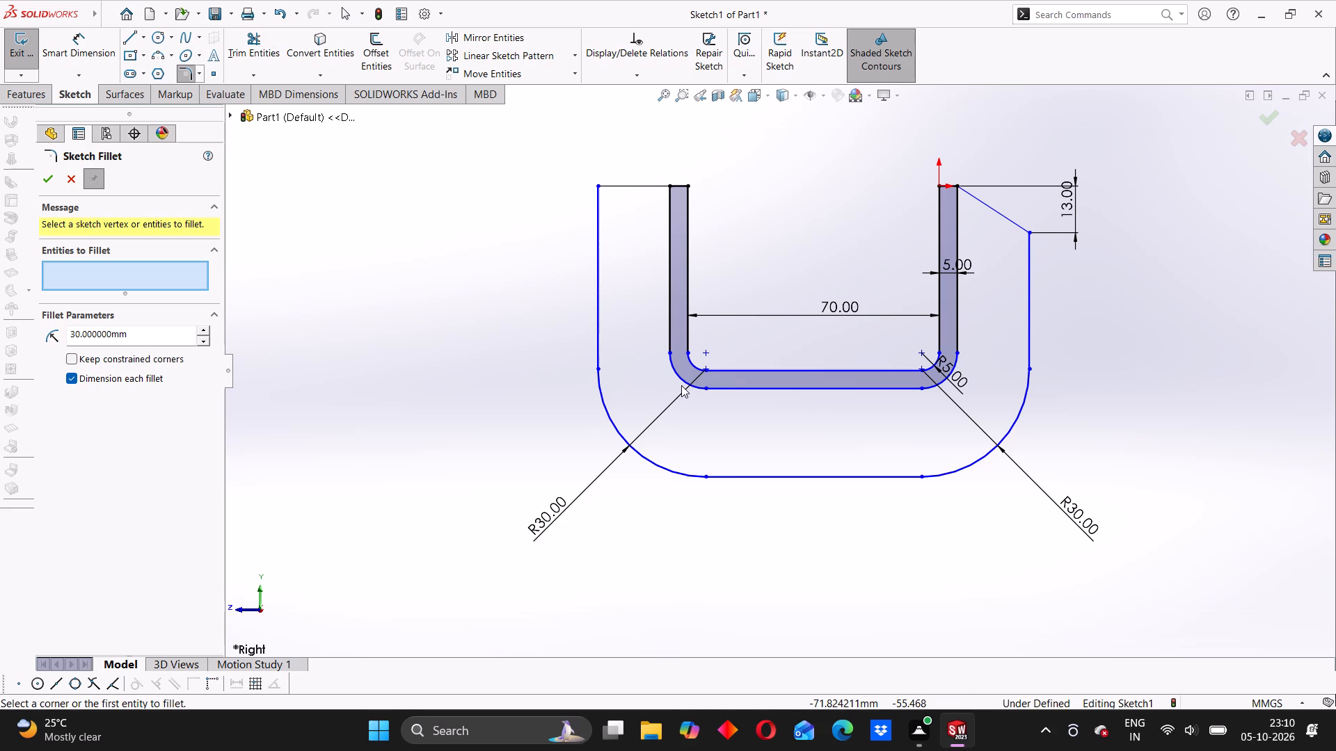
{"action": "left_click", "coordinate": [79, 54]}
{"action": "left_click", "coordinate": [1033, 235]}
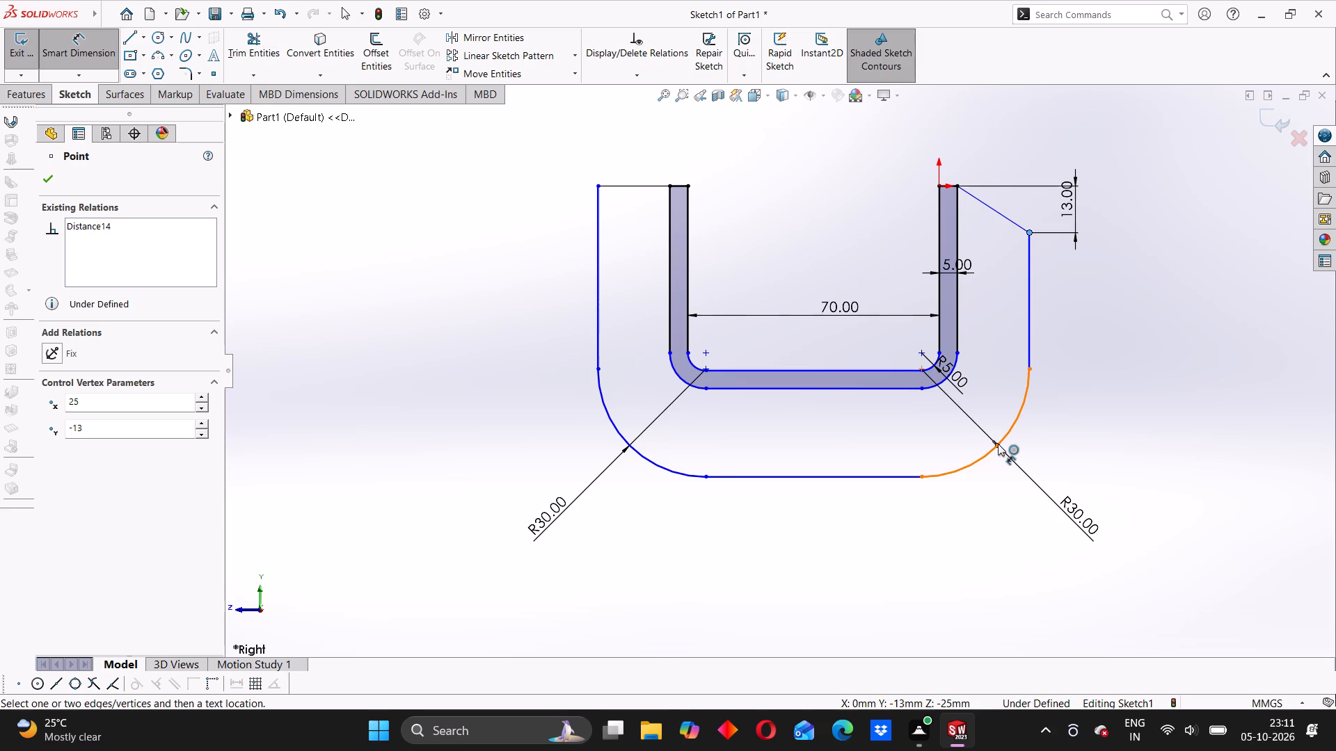
{"action": "left_click", "coordinate": [980, 461]}
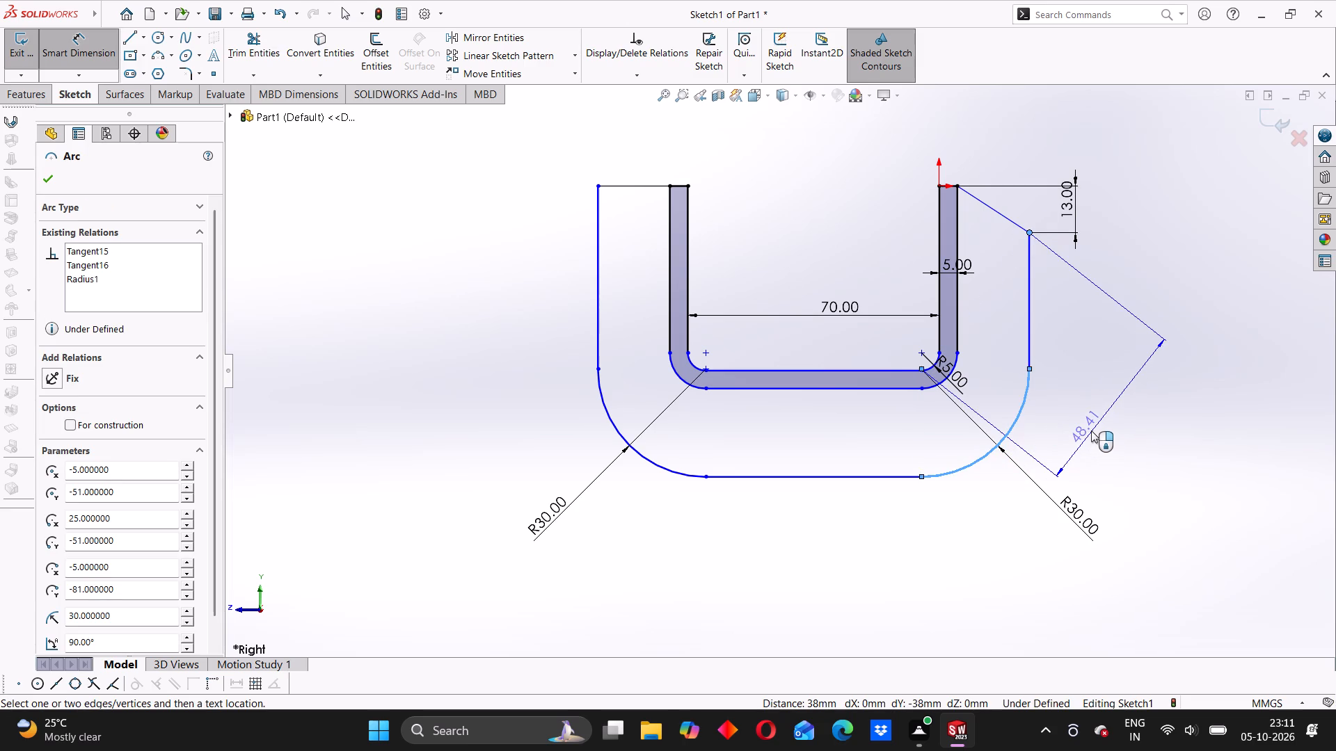
{"action": "key", "text": "Escape"}
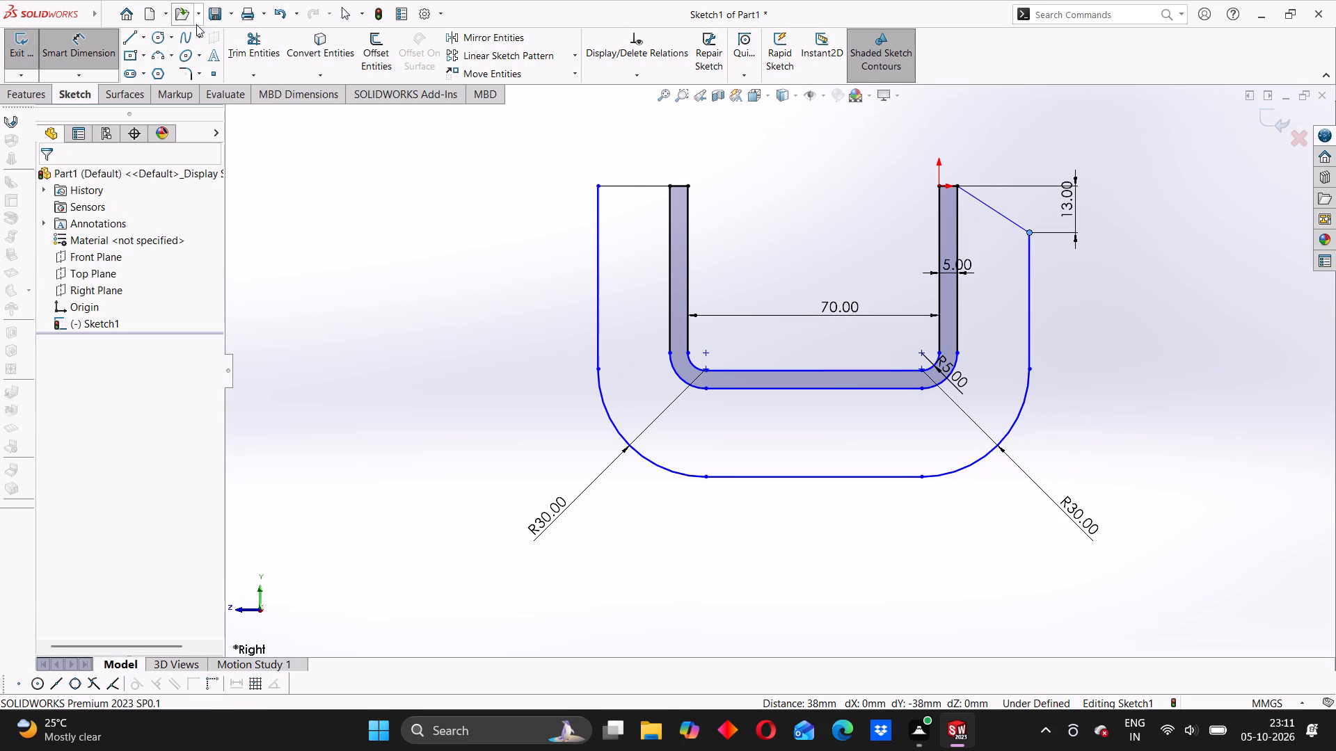
{"action": "left_click", "coordinate": [1028, 232]}
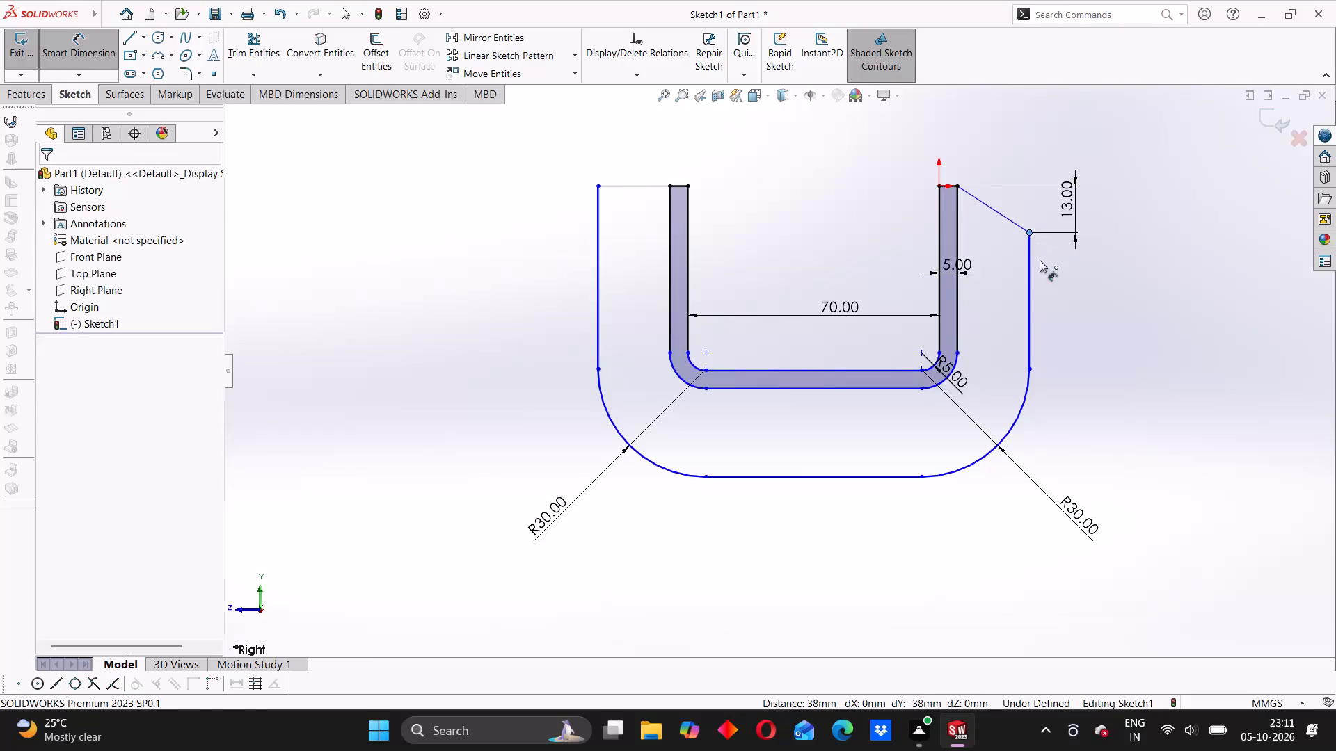
{"action": "left_click", "coordinate": [925, 475]}
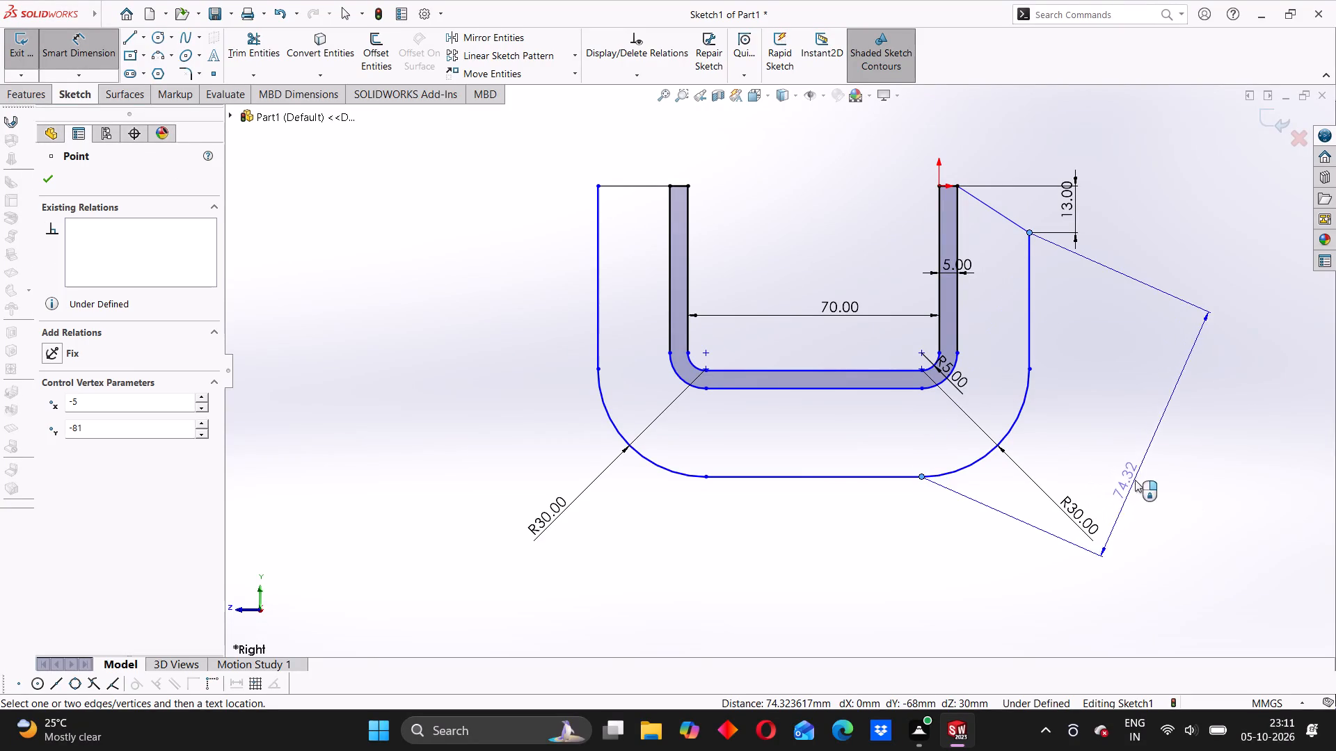
{"action": "left_click", "coordinate": [1120, 396]}
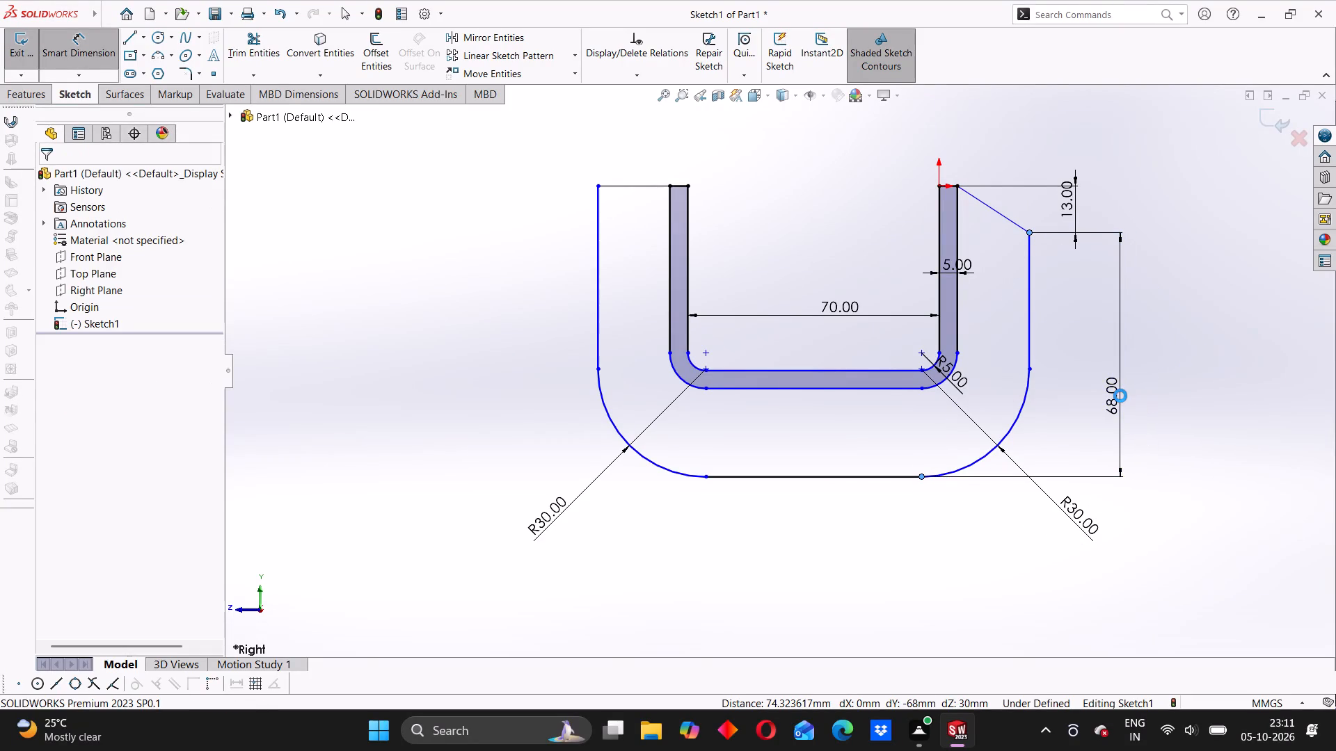
{"action": "left_click", "coordinate": [1060, 372]}
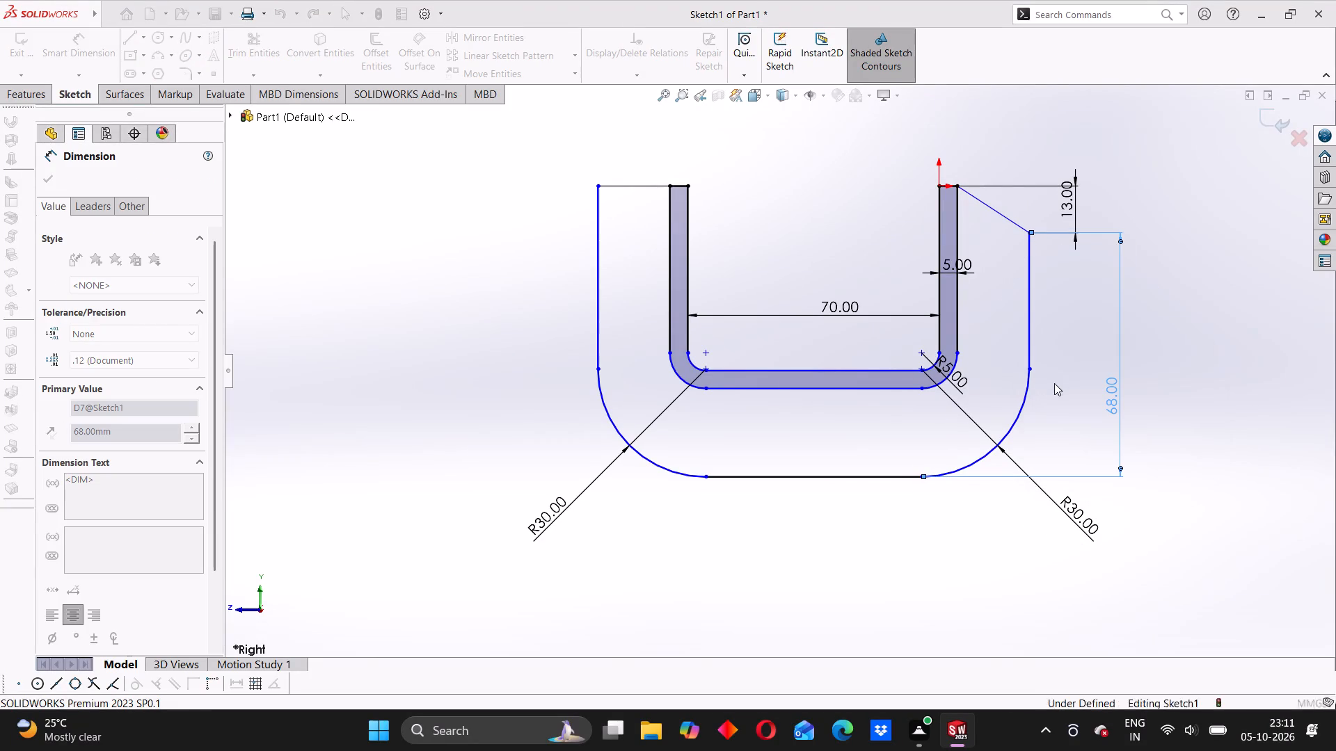
Dimension the outer outline's overall width between the upper ends of its two R30 fillets.
{"action": "left_click", "coordinate": [599, 368]}
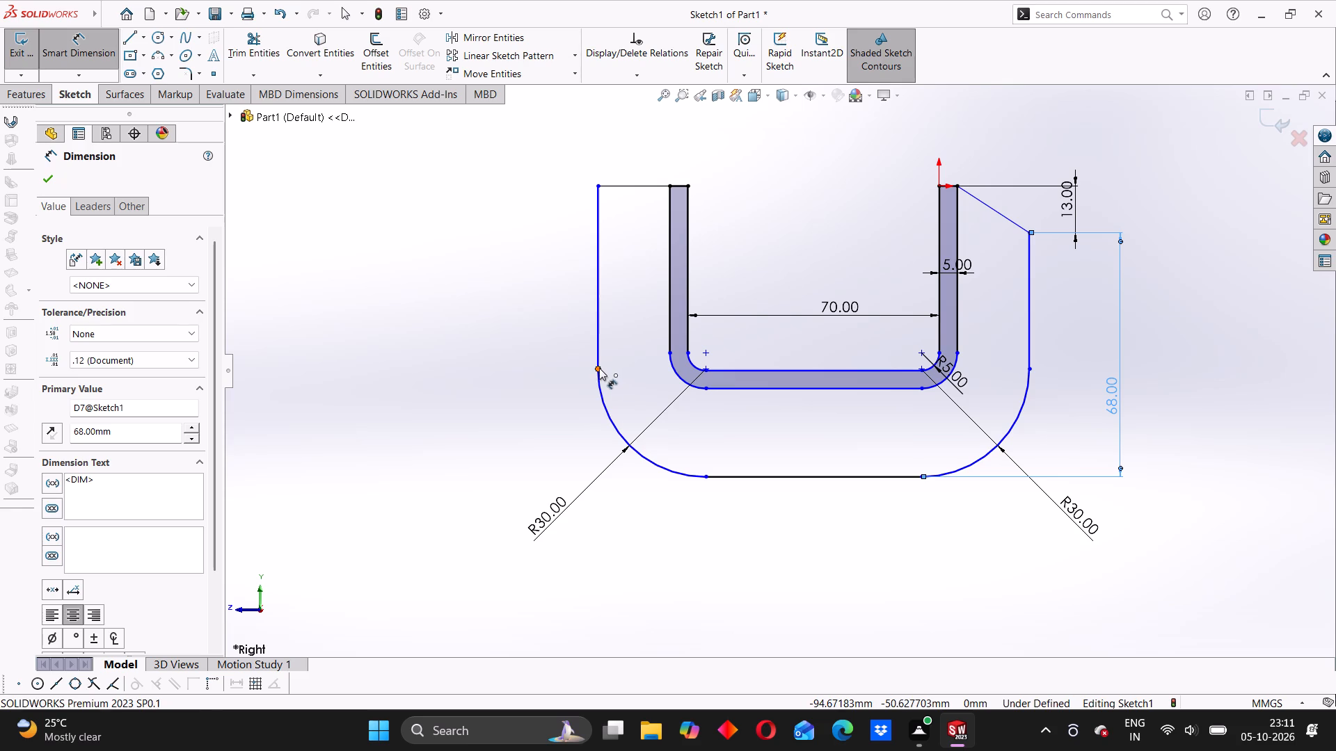
{"action": "left_click", "coordinate": [1027, 370]}
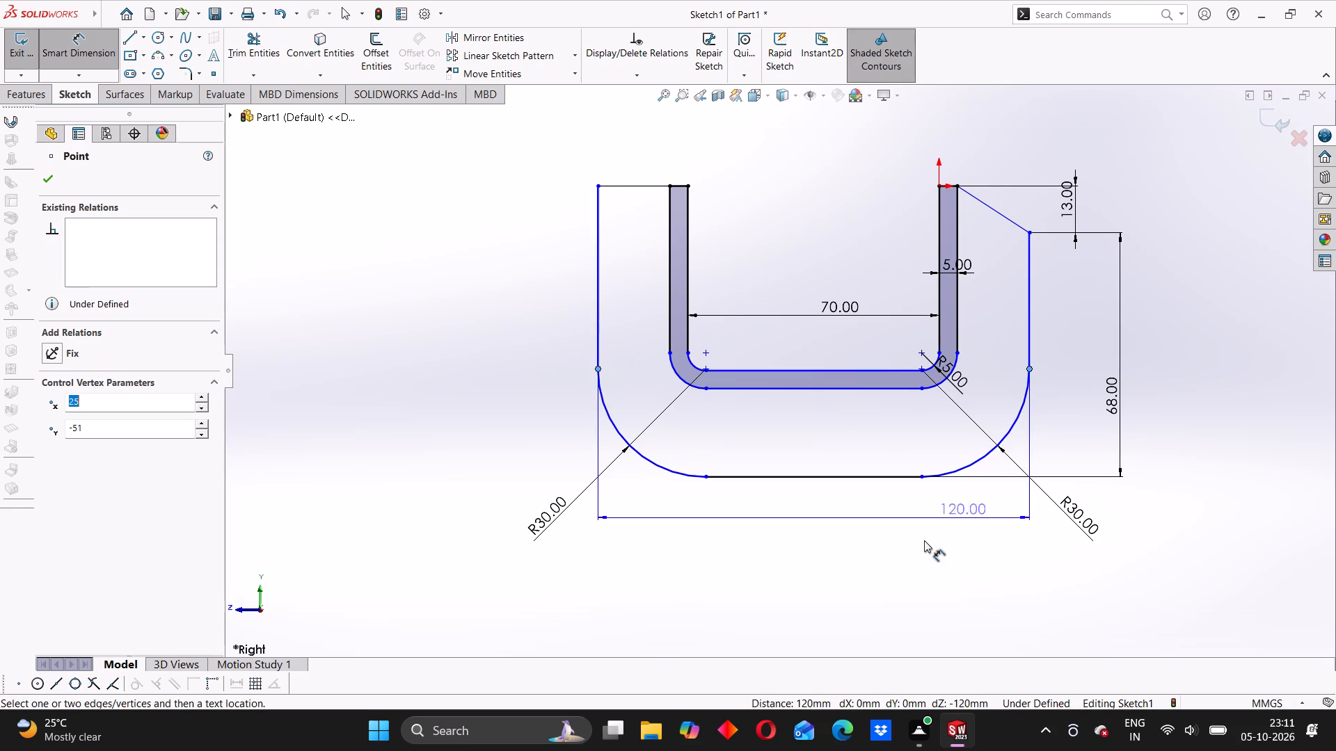
{"action": "left_click", "coordinate": [911, 544]}
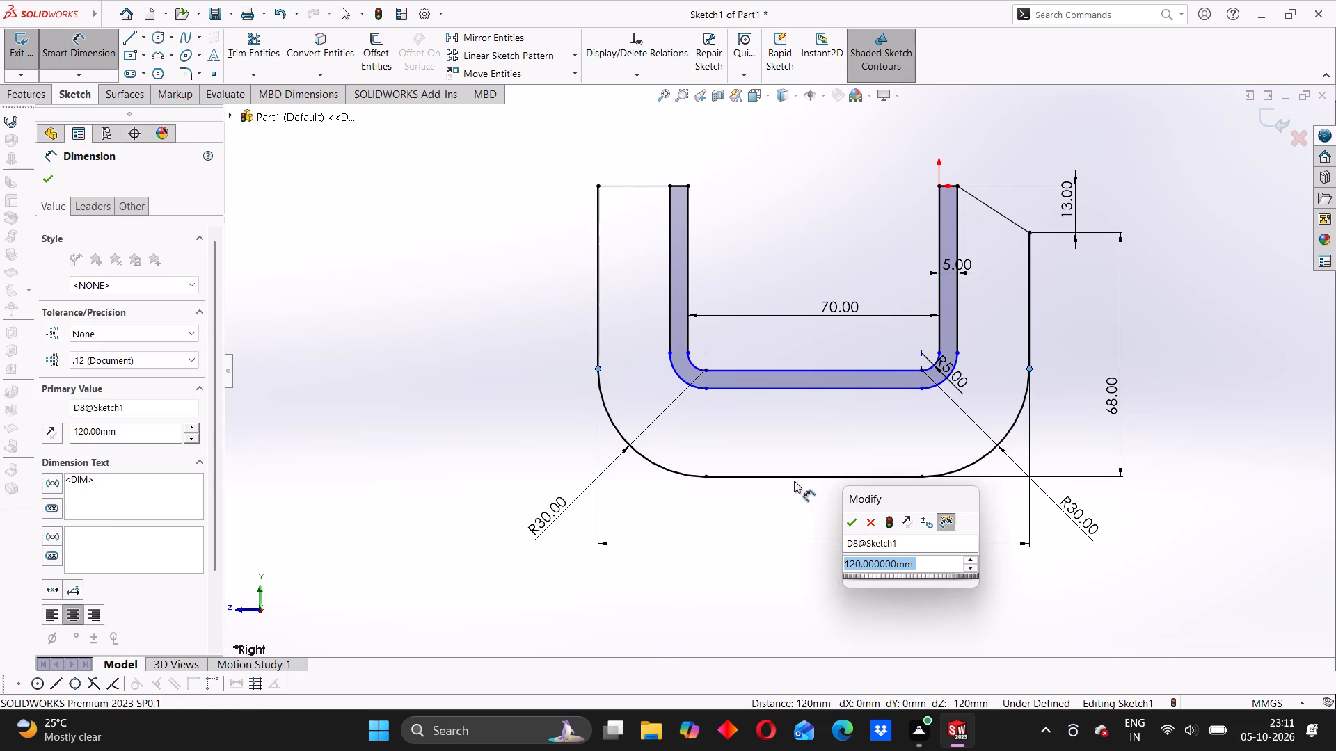
{"action": "left_click", "coordinate": [850, 521]}
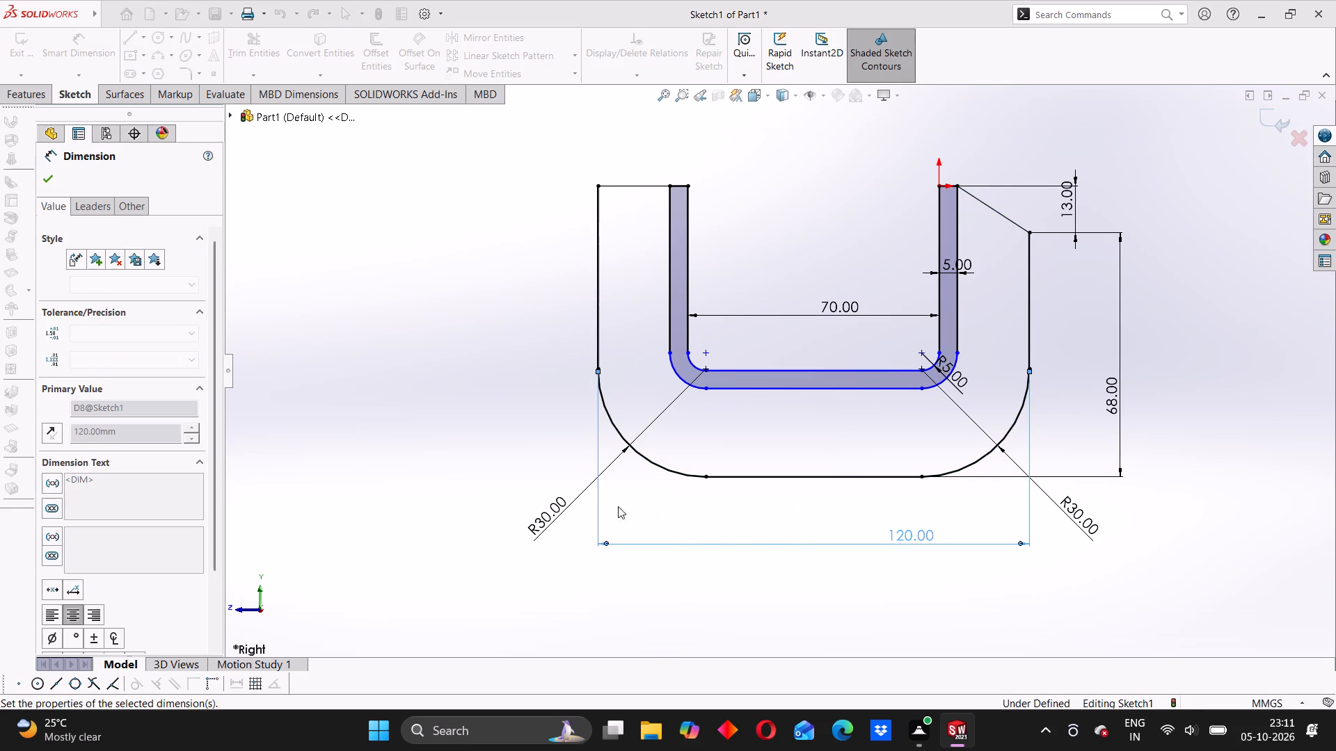
{"action": "left_click", "coordinate": [434, 407]}
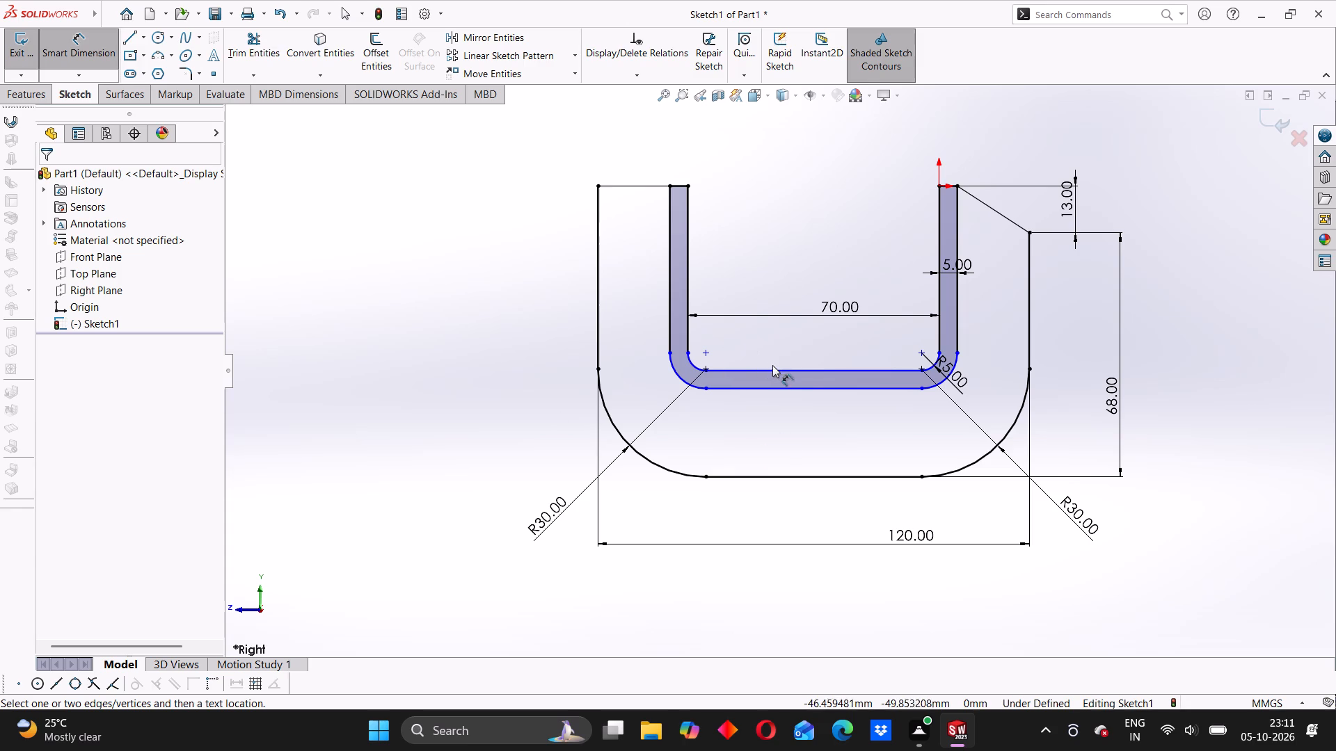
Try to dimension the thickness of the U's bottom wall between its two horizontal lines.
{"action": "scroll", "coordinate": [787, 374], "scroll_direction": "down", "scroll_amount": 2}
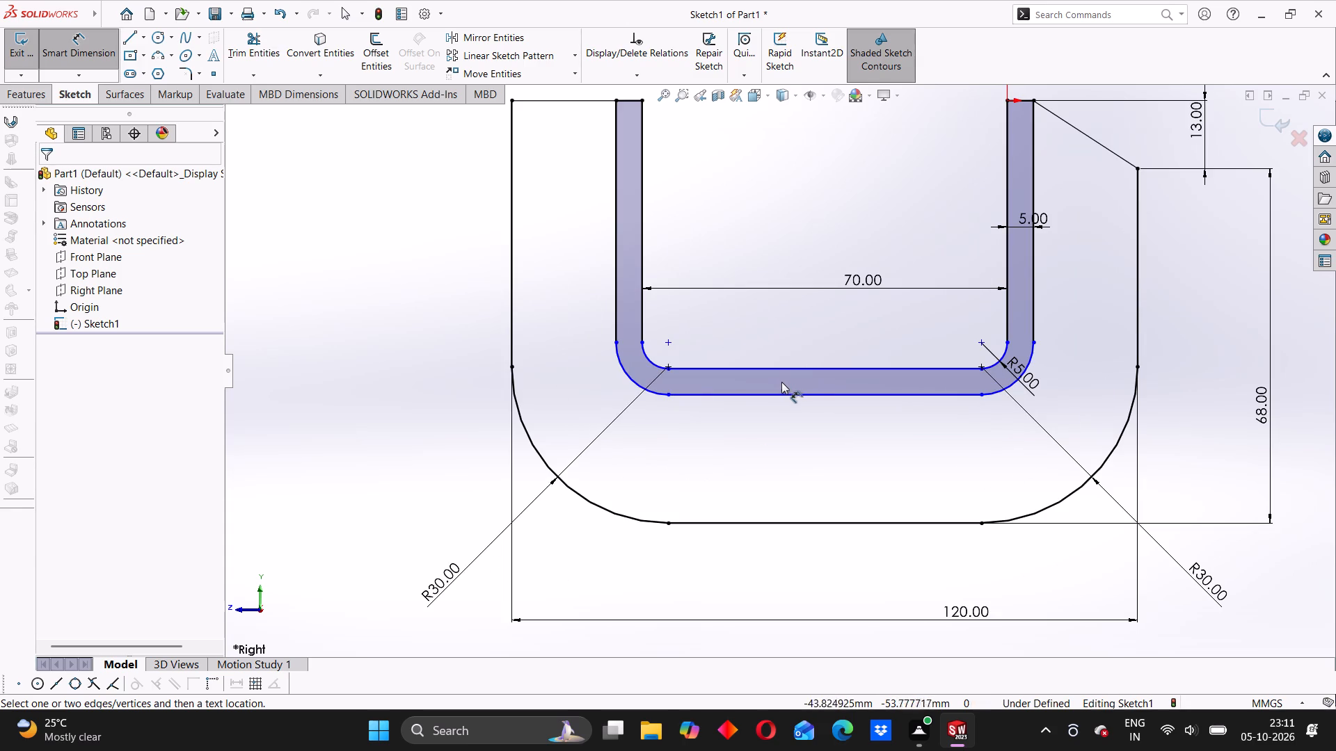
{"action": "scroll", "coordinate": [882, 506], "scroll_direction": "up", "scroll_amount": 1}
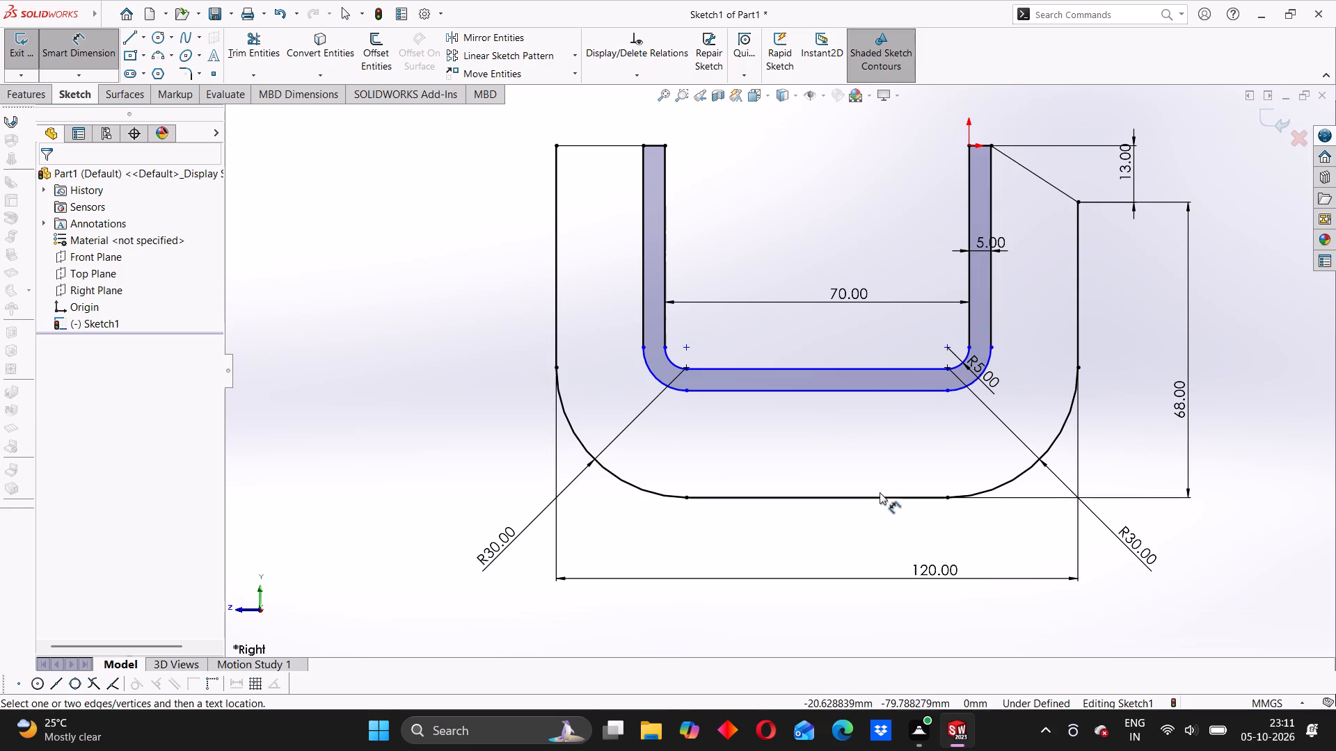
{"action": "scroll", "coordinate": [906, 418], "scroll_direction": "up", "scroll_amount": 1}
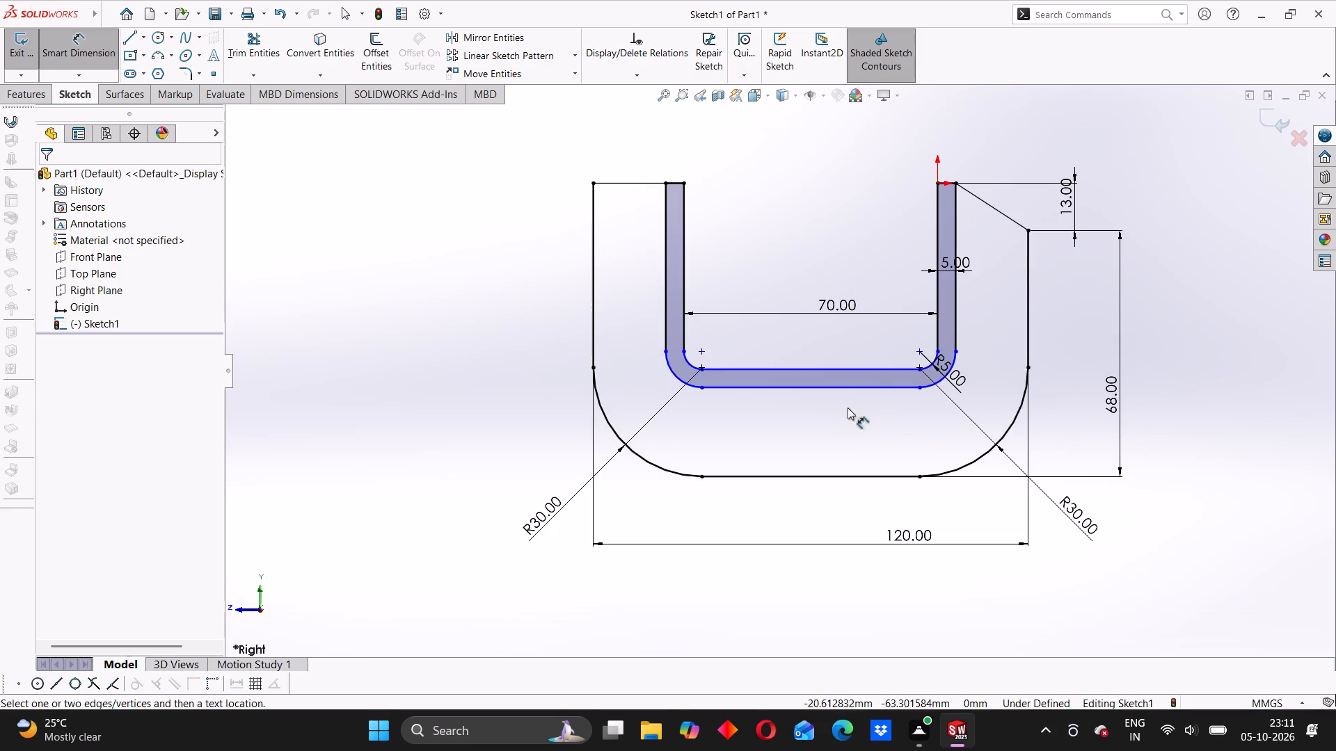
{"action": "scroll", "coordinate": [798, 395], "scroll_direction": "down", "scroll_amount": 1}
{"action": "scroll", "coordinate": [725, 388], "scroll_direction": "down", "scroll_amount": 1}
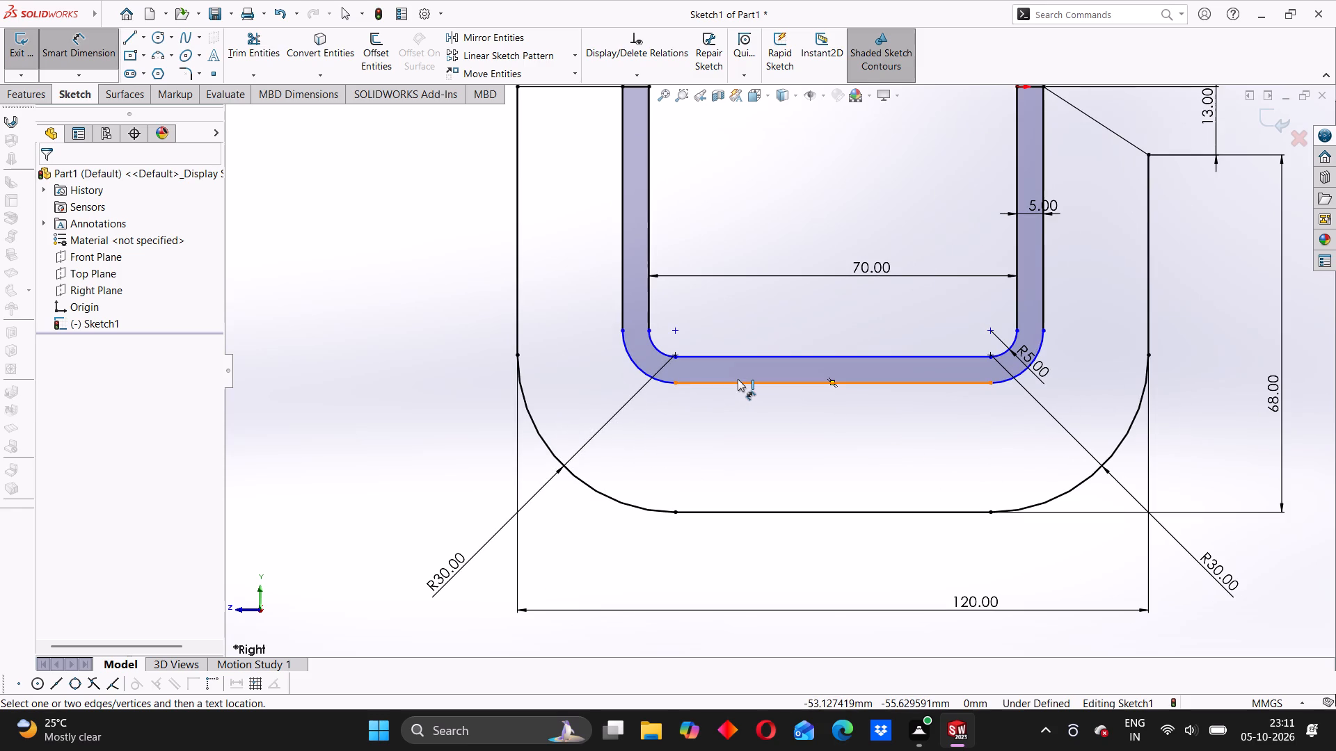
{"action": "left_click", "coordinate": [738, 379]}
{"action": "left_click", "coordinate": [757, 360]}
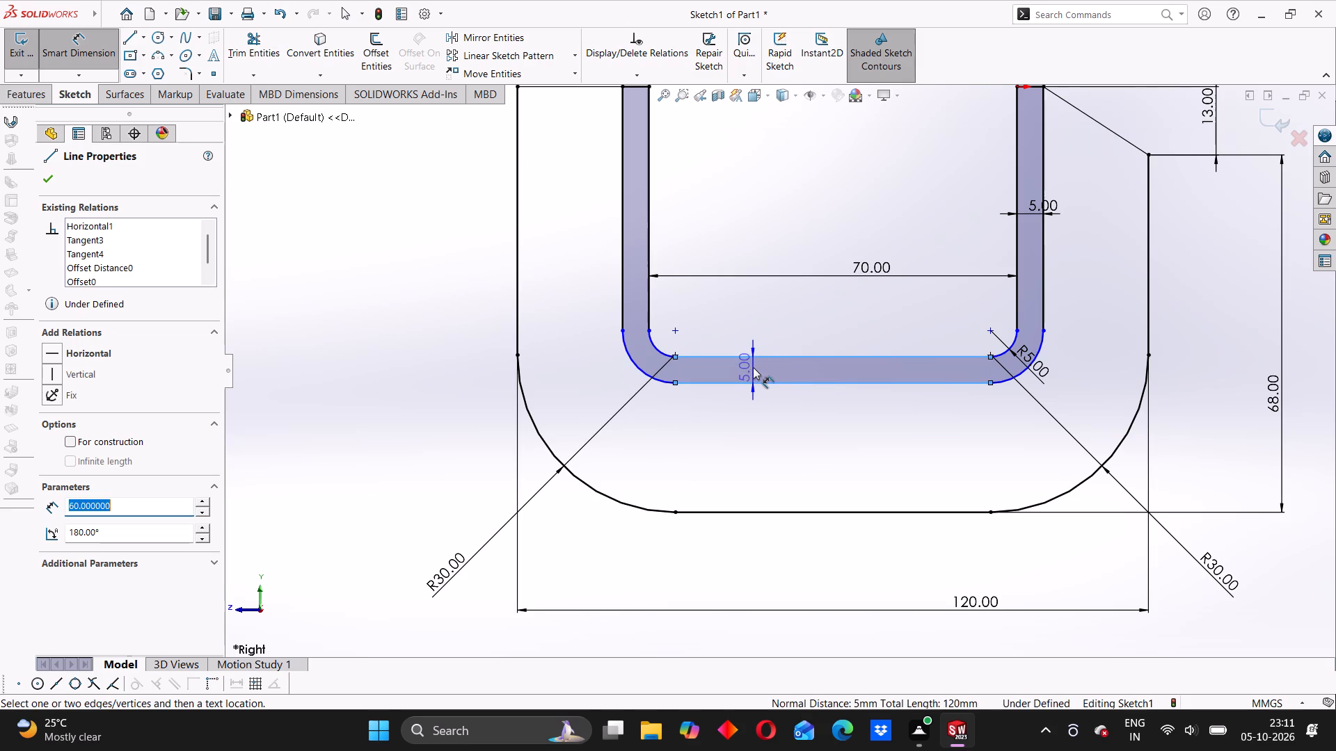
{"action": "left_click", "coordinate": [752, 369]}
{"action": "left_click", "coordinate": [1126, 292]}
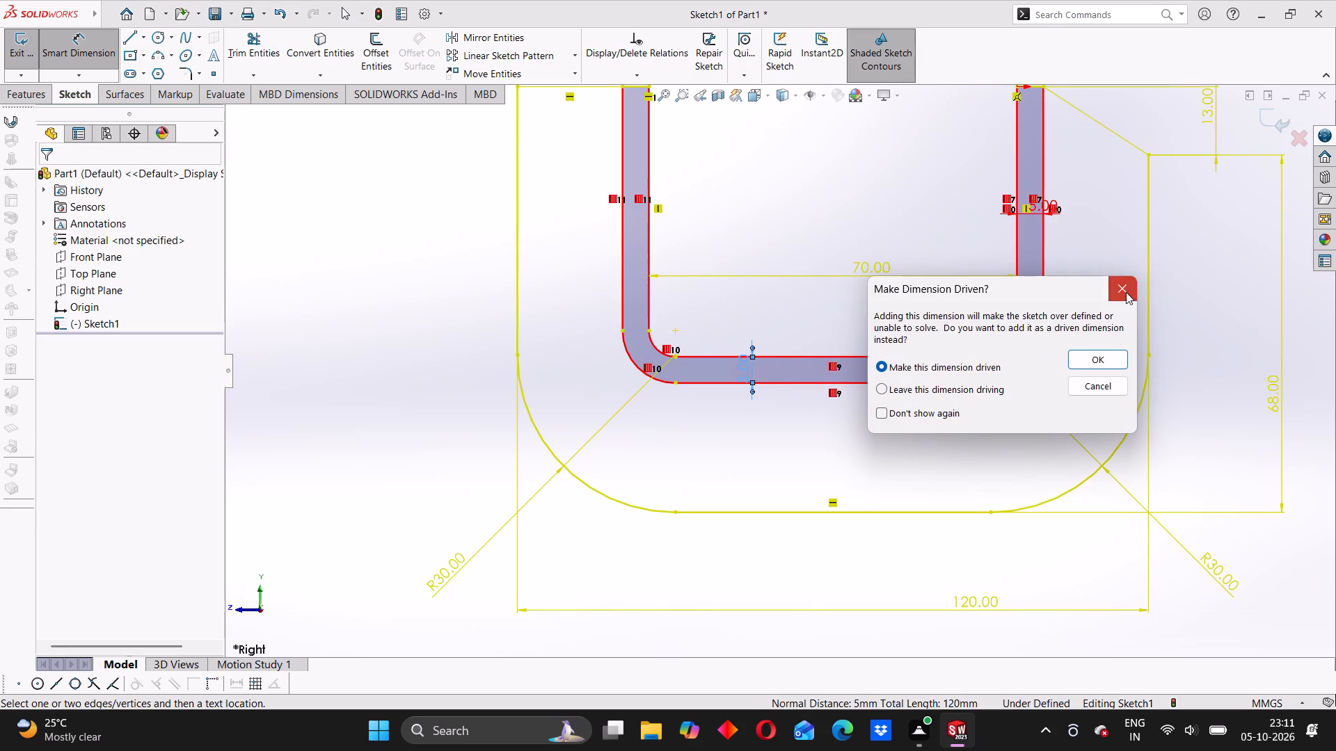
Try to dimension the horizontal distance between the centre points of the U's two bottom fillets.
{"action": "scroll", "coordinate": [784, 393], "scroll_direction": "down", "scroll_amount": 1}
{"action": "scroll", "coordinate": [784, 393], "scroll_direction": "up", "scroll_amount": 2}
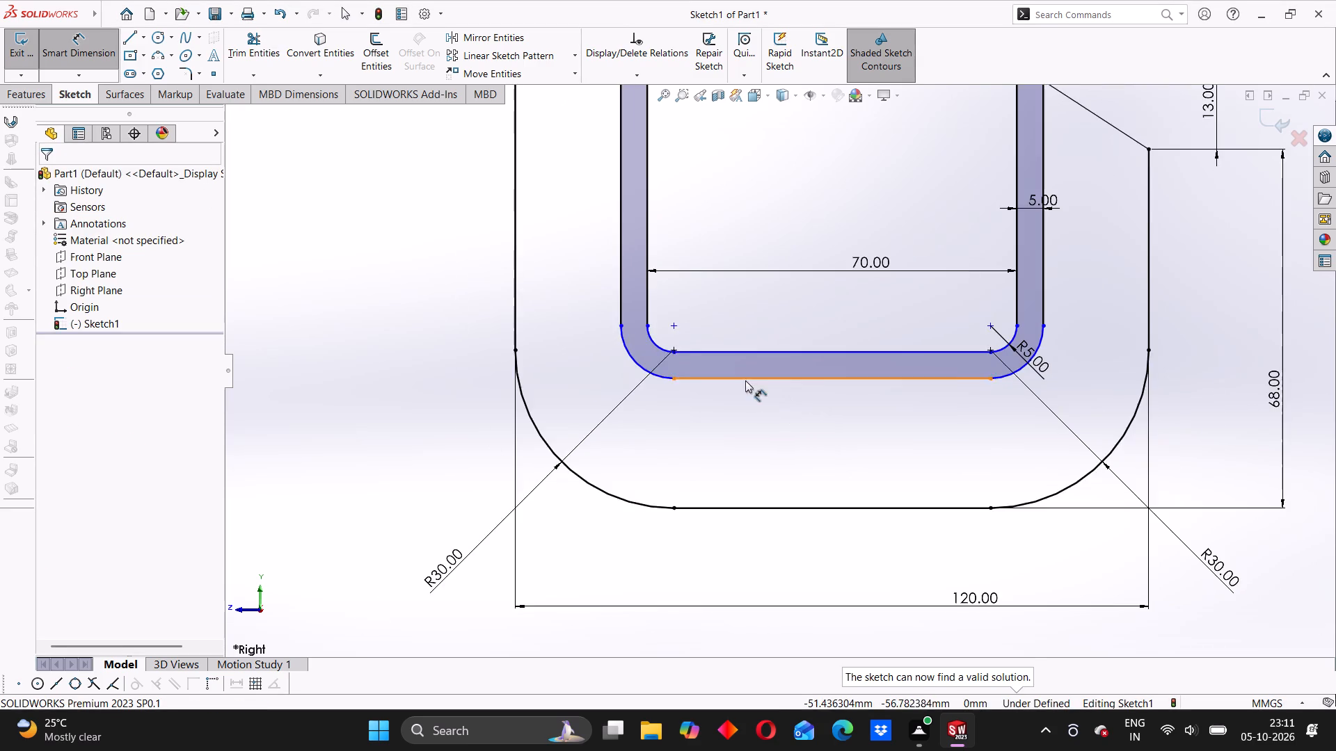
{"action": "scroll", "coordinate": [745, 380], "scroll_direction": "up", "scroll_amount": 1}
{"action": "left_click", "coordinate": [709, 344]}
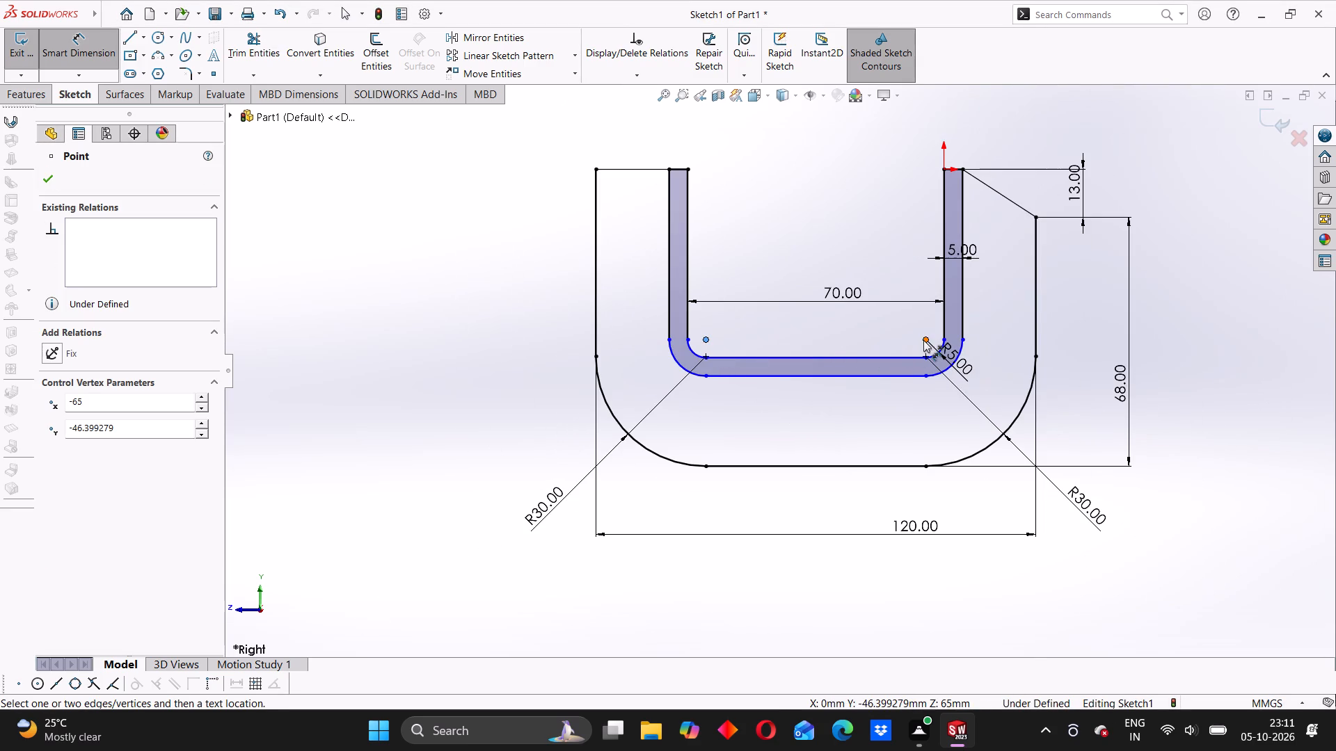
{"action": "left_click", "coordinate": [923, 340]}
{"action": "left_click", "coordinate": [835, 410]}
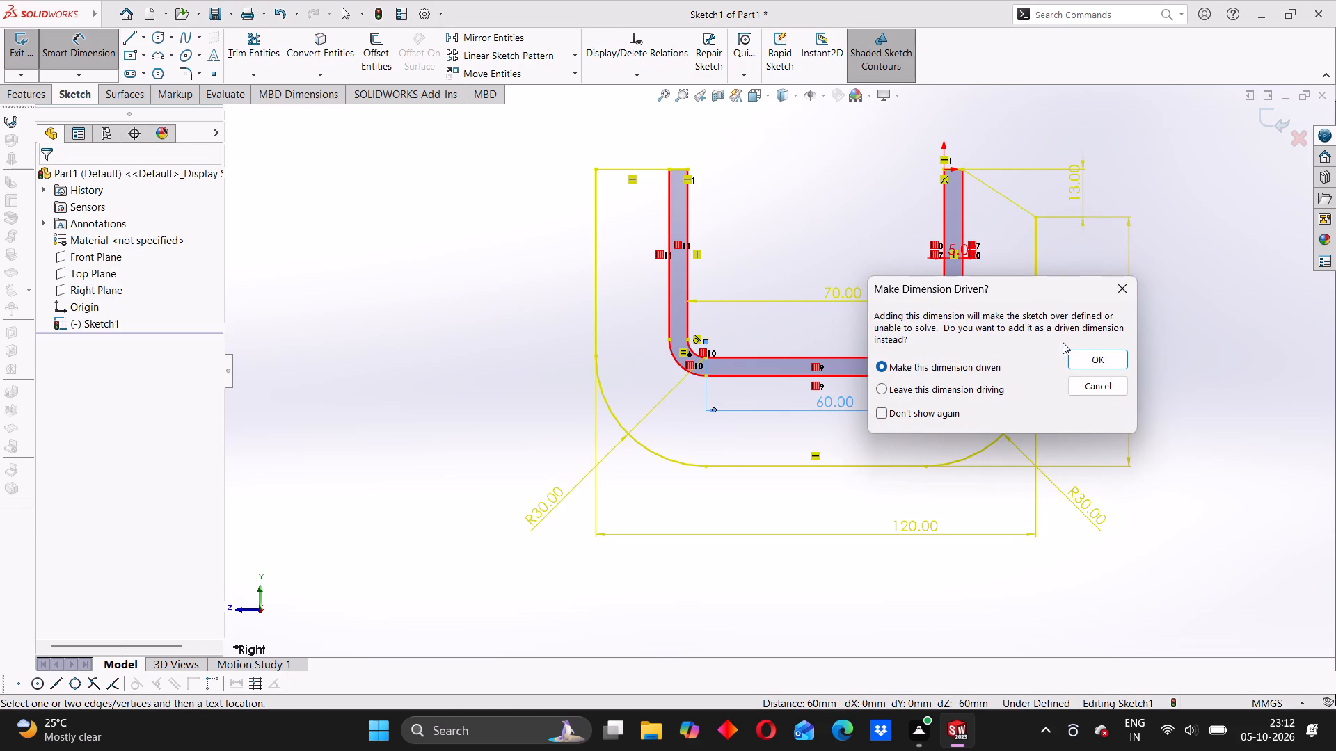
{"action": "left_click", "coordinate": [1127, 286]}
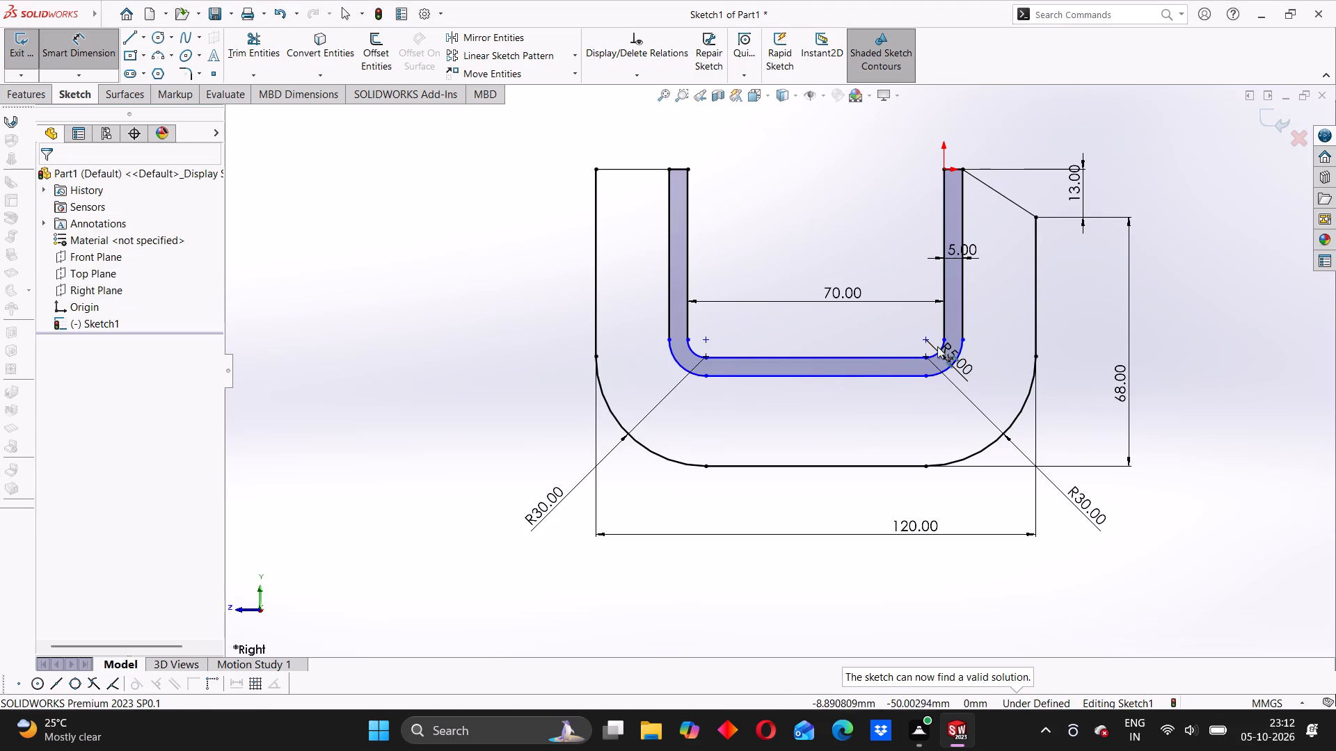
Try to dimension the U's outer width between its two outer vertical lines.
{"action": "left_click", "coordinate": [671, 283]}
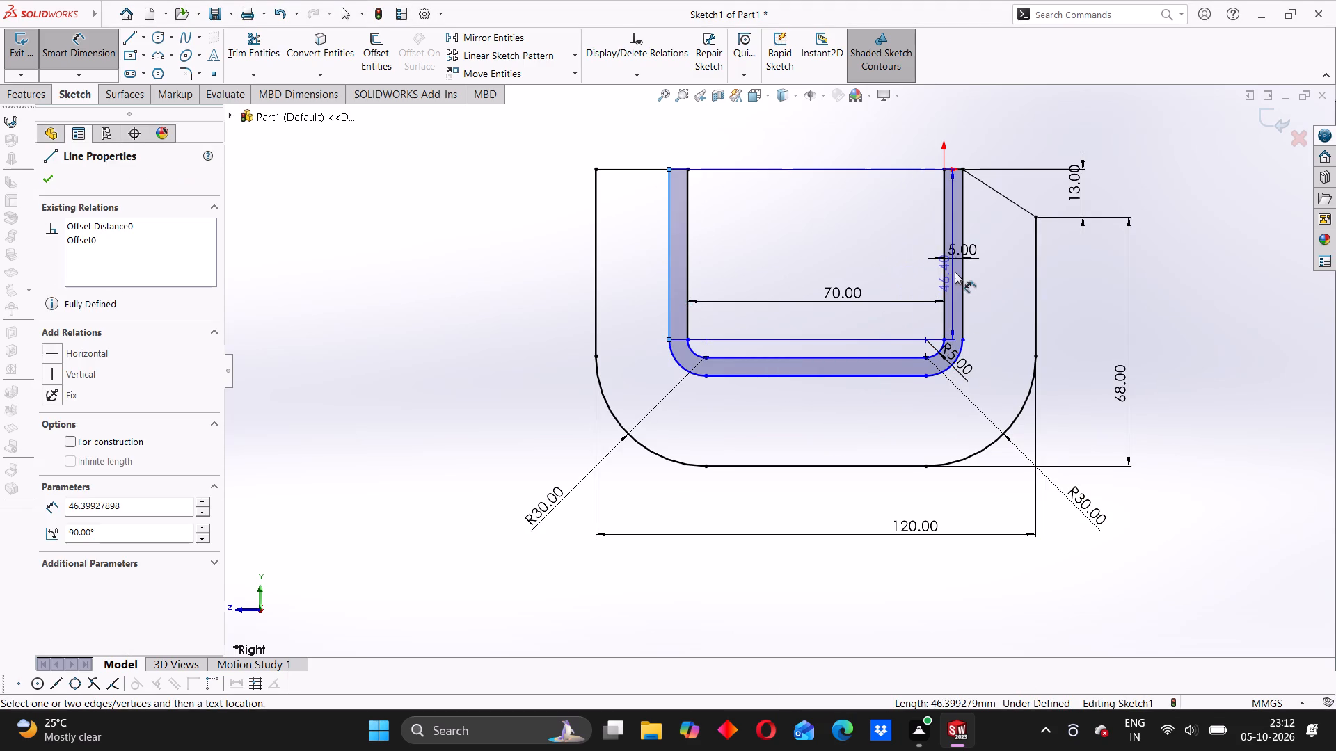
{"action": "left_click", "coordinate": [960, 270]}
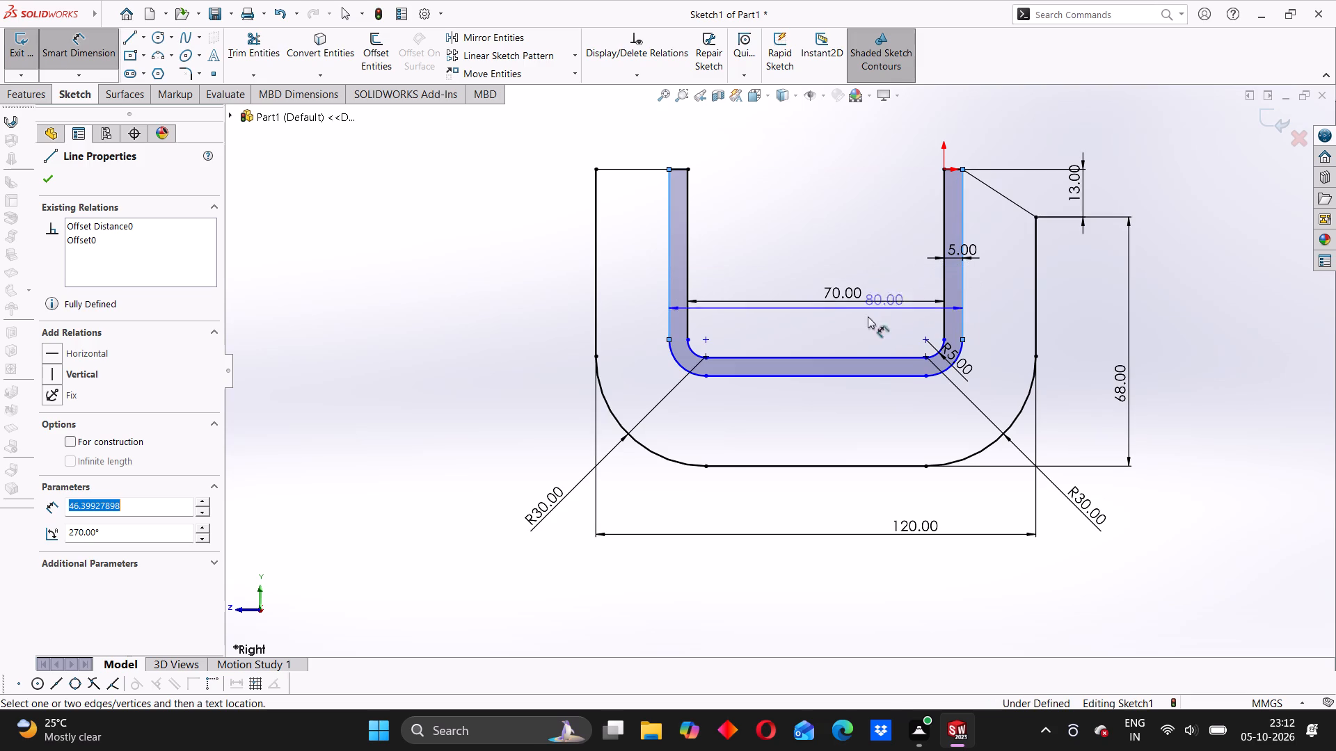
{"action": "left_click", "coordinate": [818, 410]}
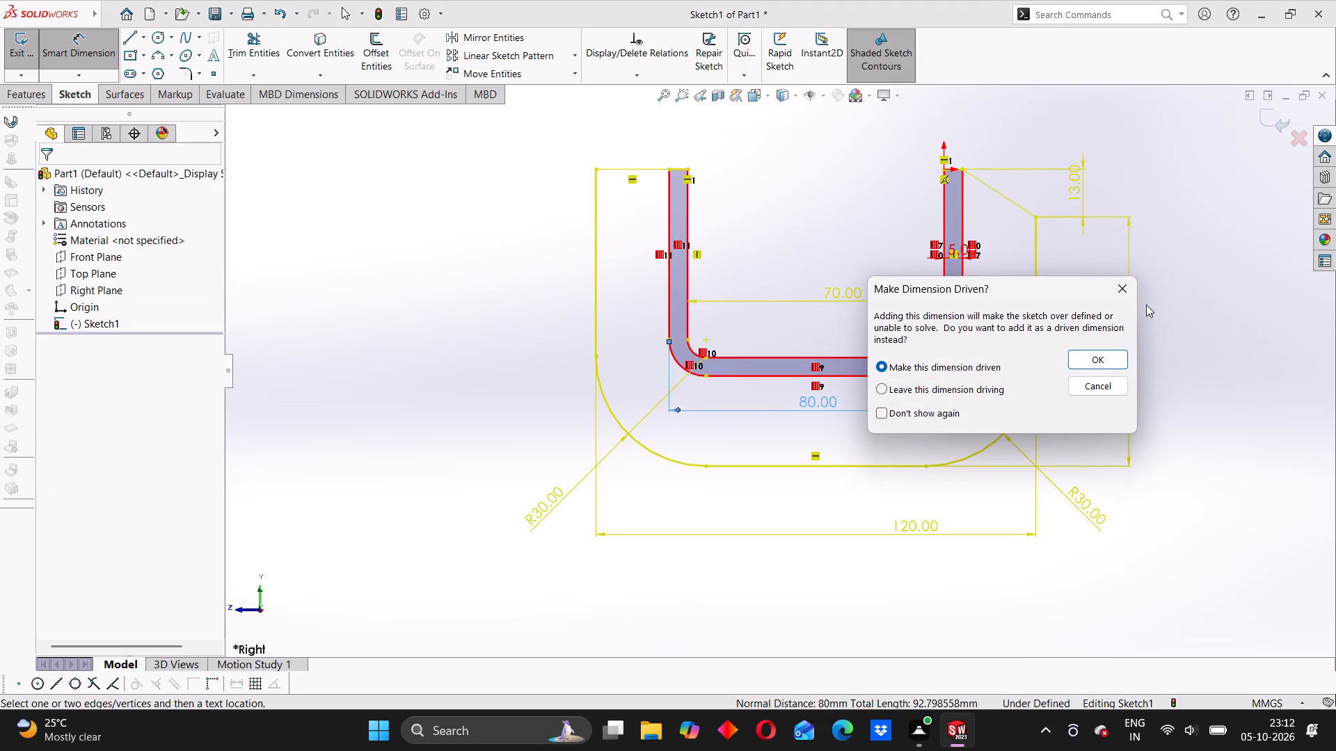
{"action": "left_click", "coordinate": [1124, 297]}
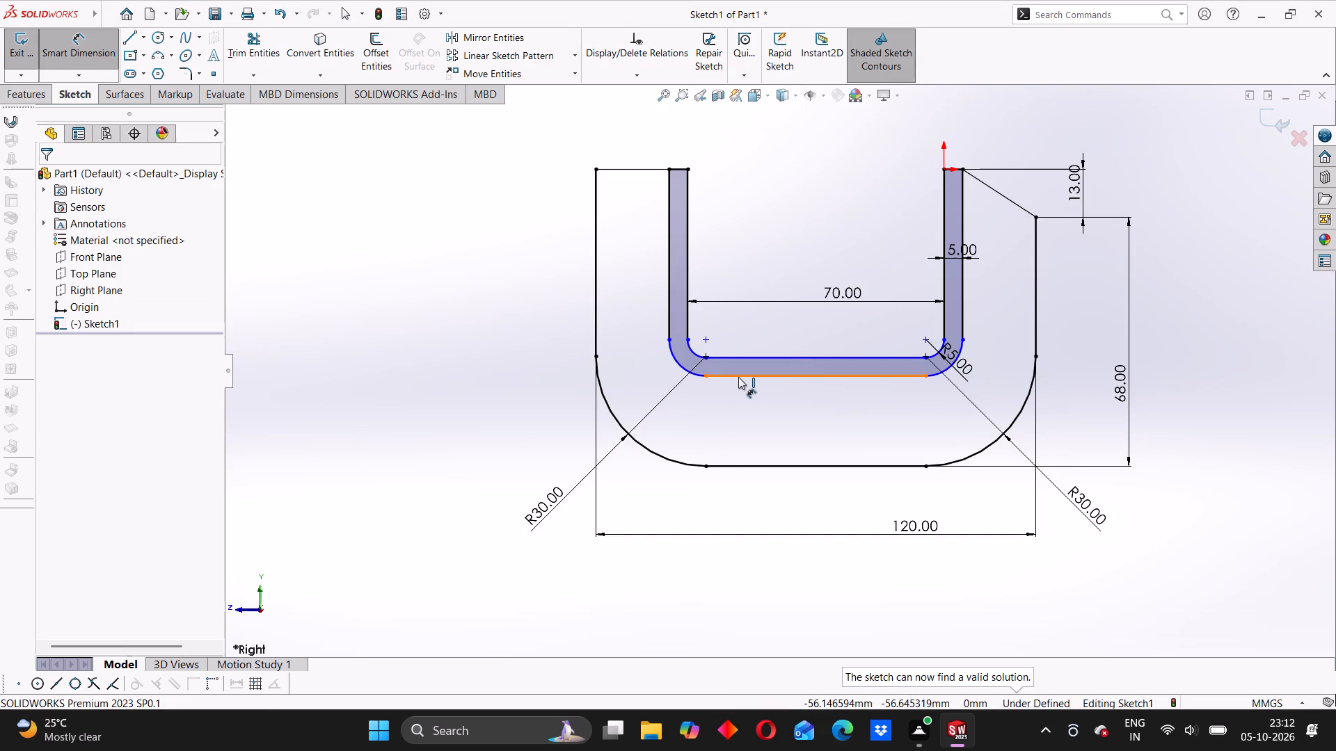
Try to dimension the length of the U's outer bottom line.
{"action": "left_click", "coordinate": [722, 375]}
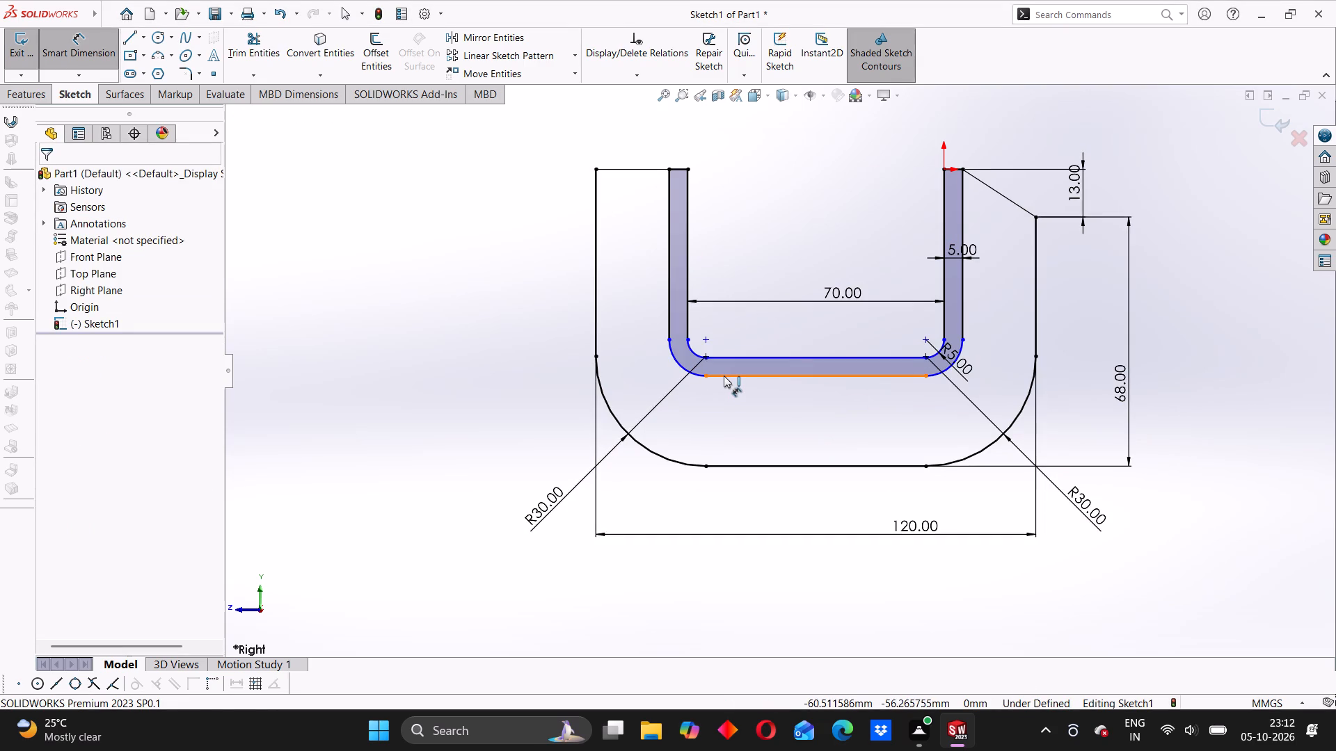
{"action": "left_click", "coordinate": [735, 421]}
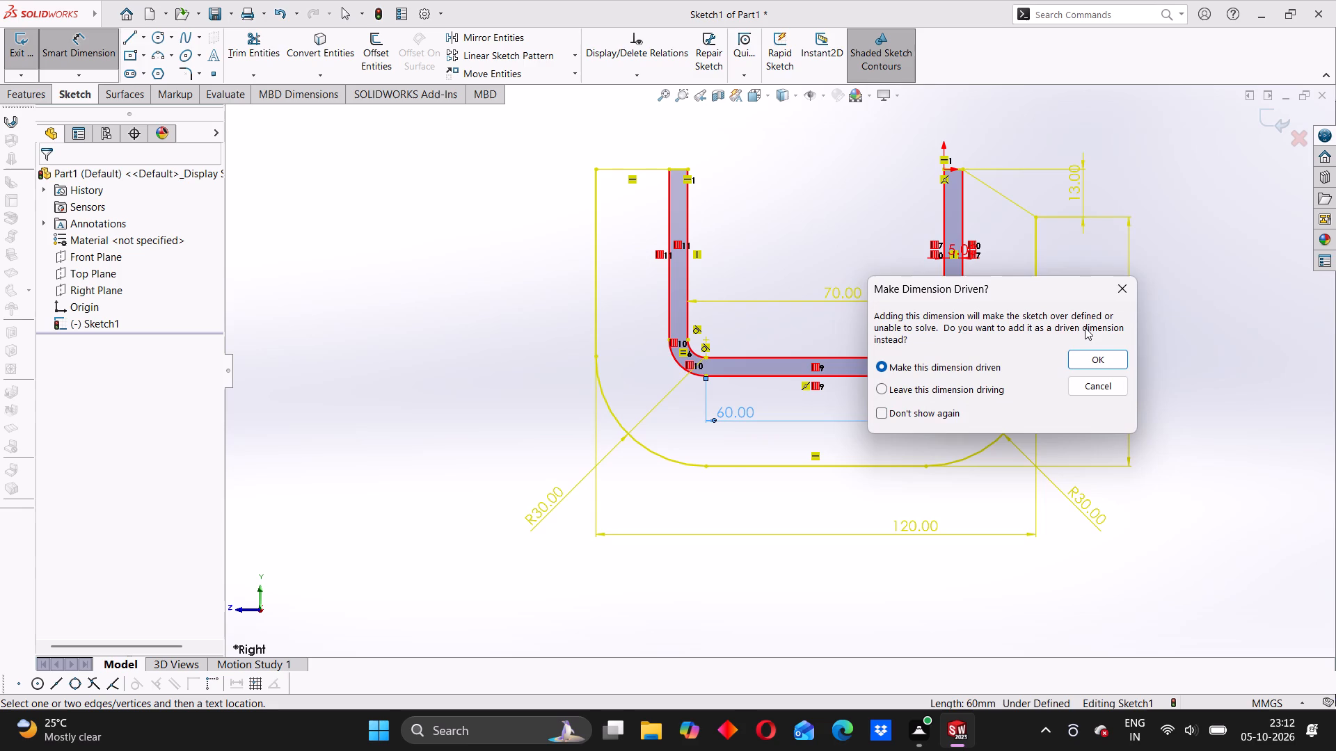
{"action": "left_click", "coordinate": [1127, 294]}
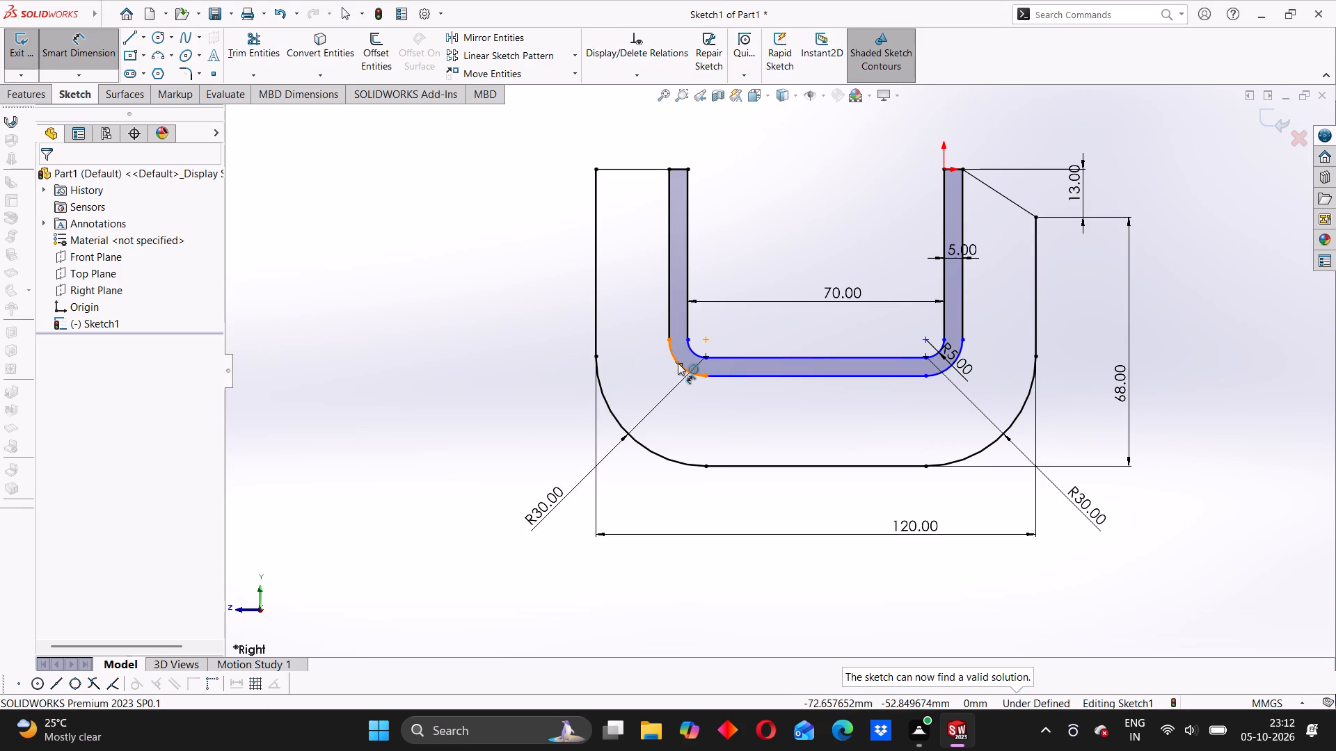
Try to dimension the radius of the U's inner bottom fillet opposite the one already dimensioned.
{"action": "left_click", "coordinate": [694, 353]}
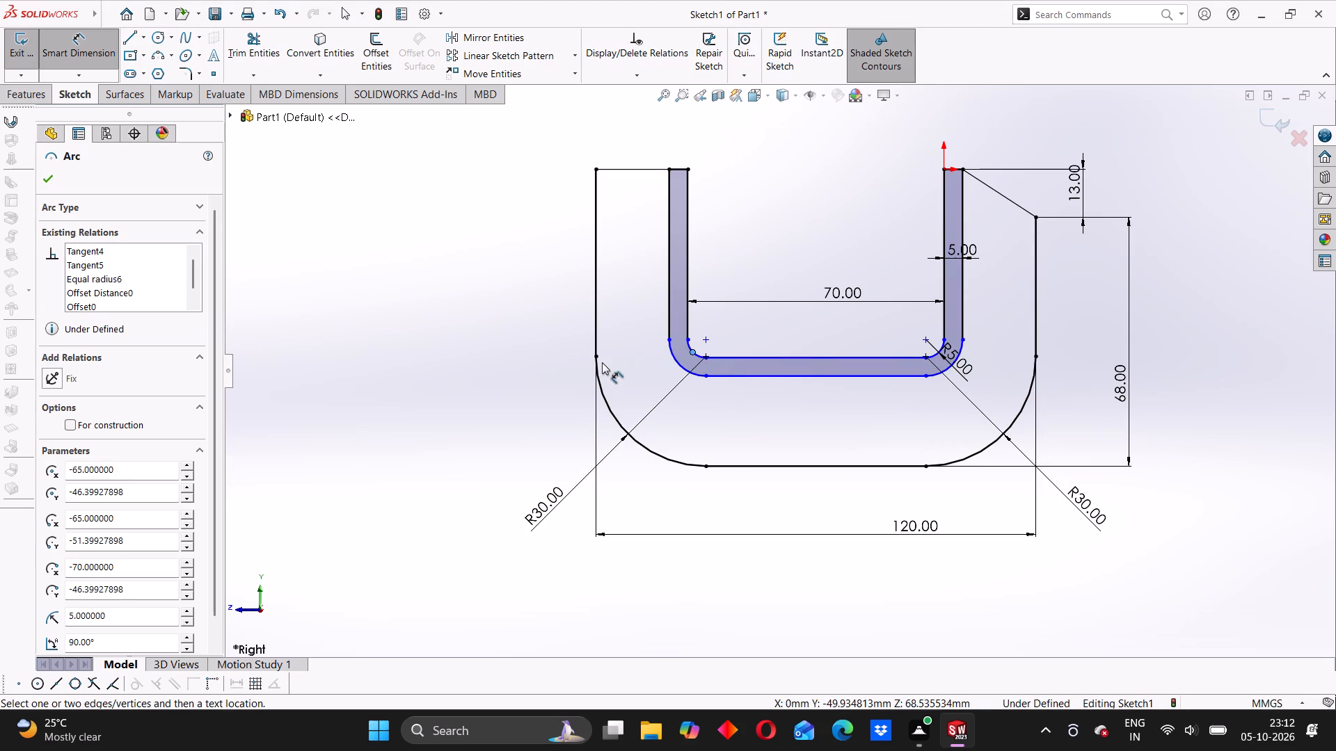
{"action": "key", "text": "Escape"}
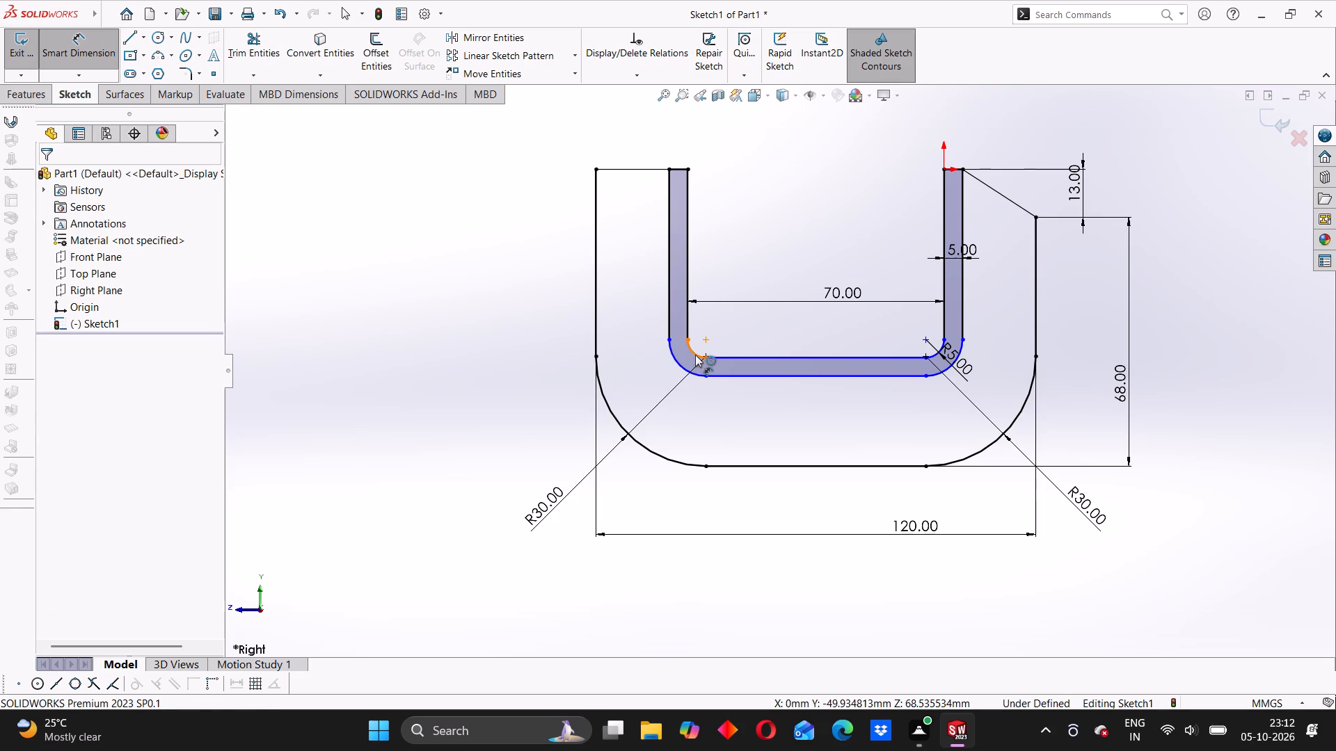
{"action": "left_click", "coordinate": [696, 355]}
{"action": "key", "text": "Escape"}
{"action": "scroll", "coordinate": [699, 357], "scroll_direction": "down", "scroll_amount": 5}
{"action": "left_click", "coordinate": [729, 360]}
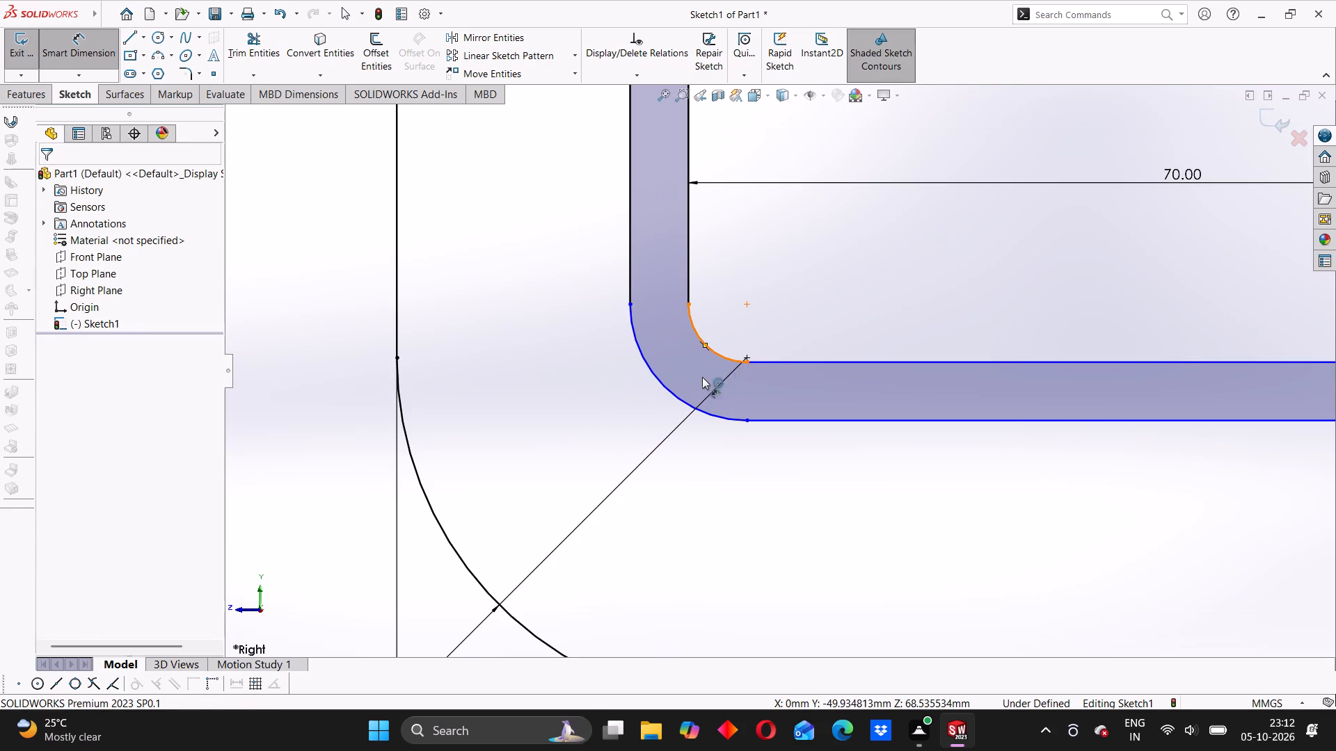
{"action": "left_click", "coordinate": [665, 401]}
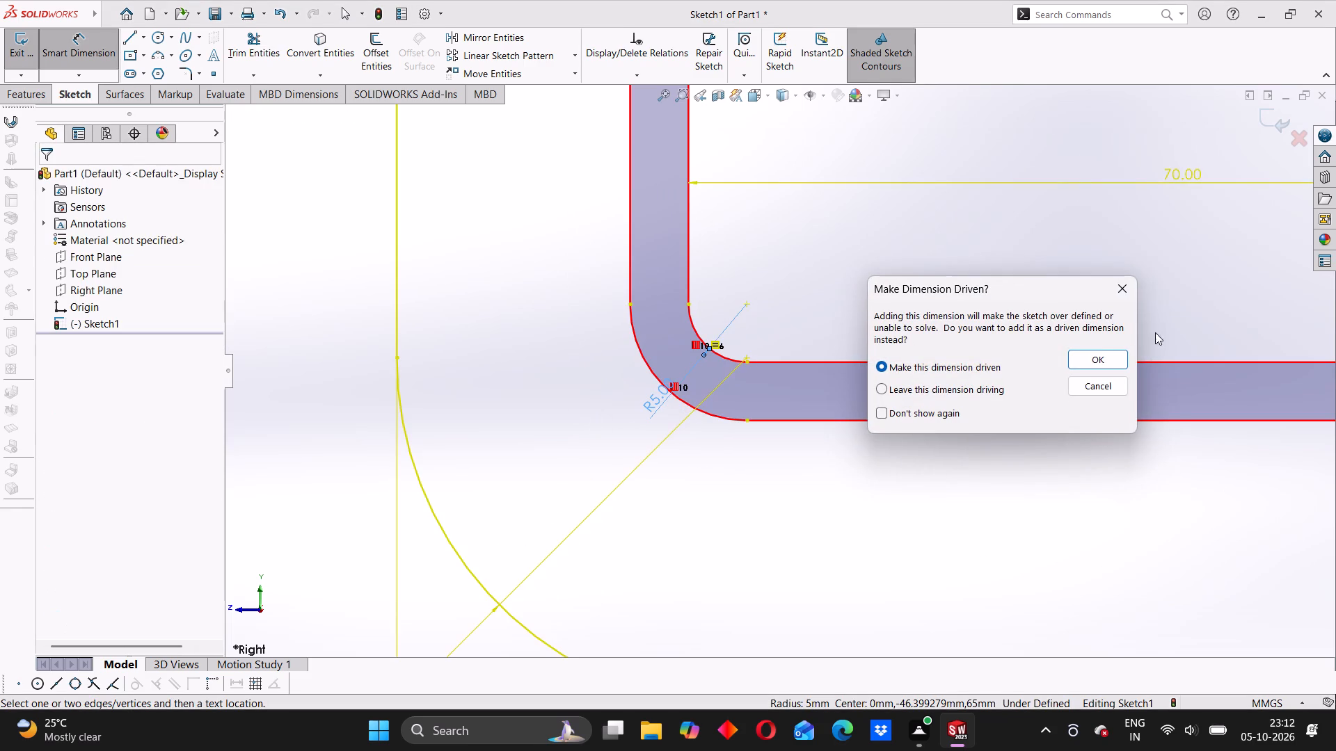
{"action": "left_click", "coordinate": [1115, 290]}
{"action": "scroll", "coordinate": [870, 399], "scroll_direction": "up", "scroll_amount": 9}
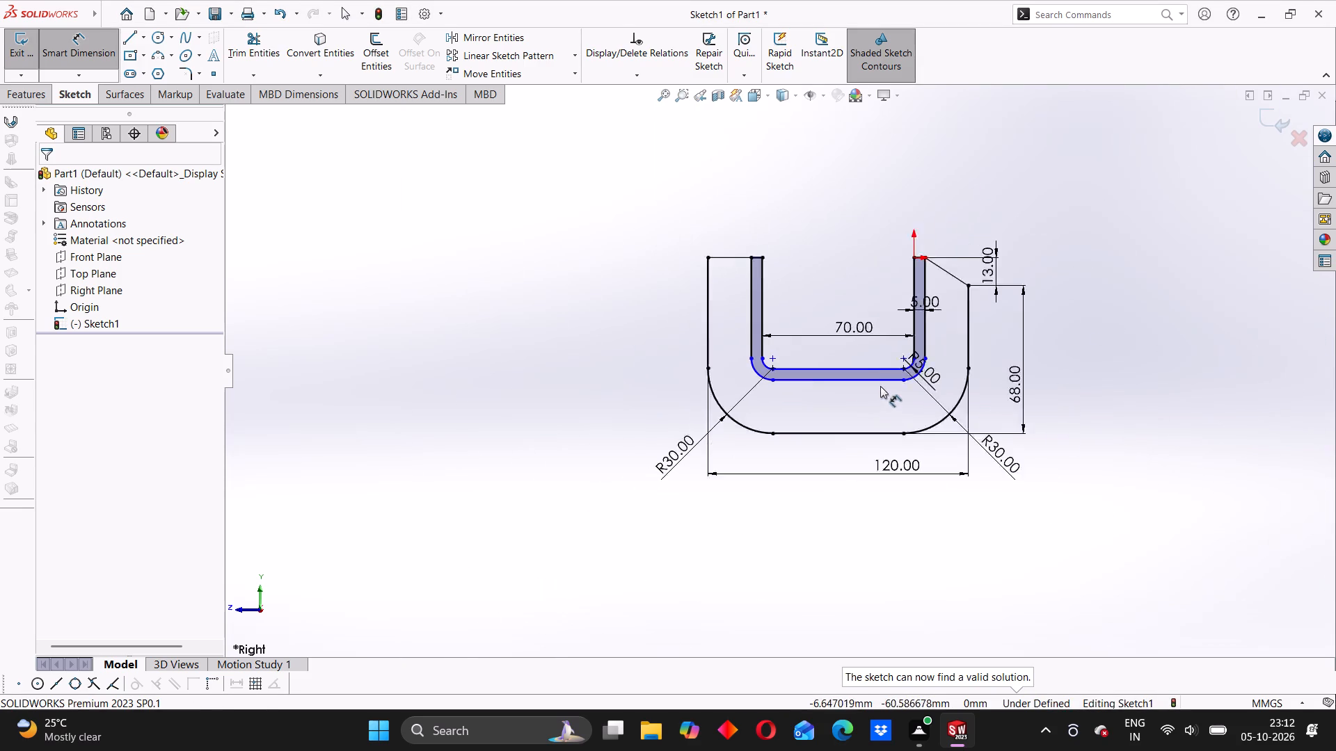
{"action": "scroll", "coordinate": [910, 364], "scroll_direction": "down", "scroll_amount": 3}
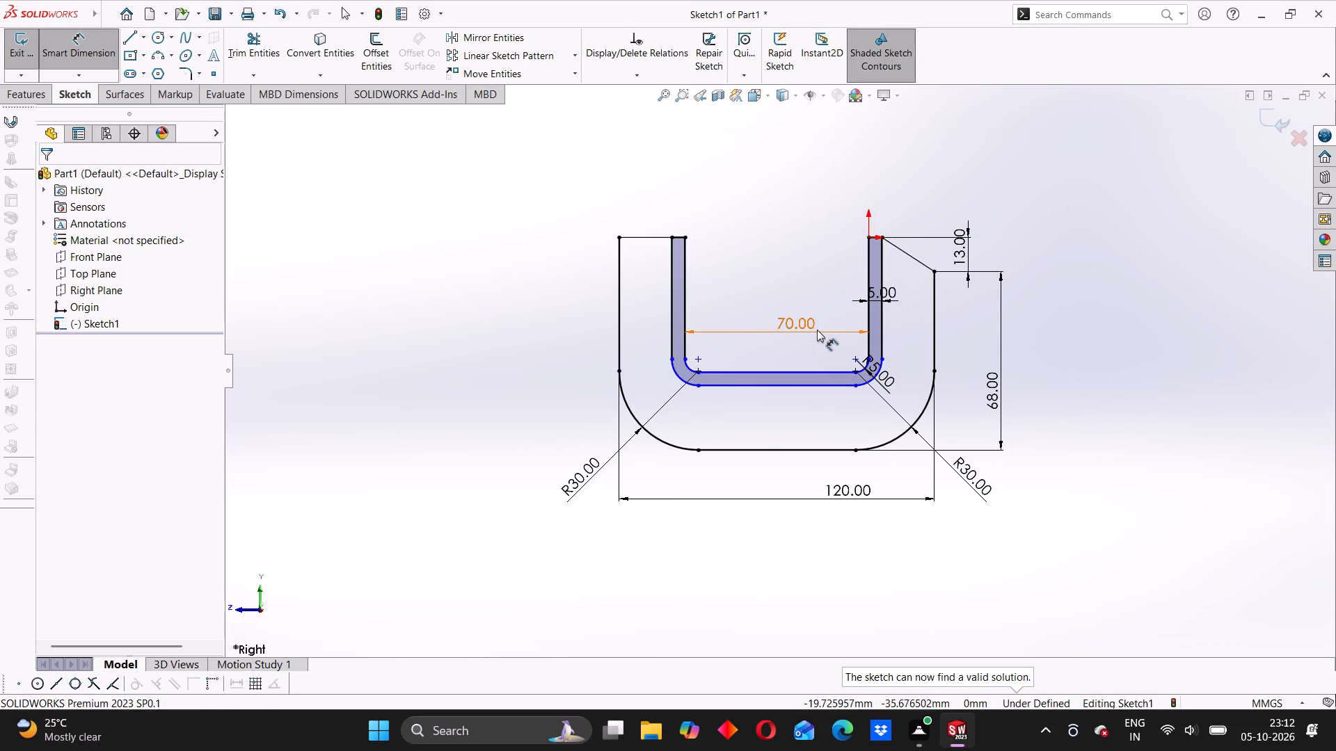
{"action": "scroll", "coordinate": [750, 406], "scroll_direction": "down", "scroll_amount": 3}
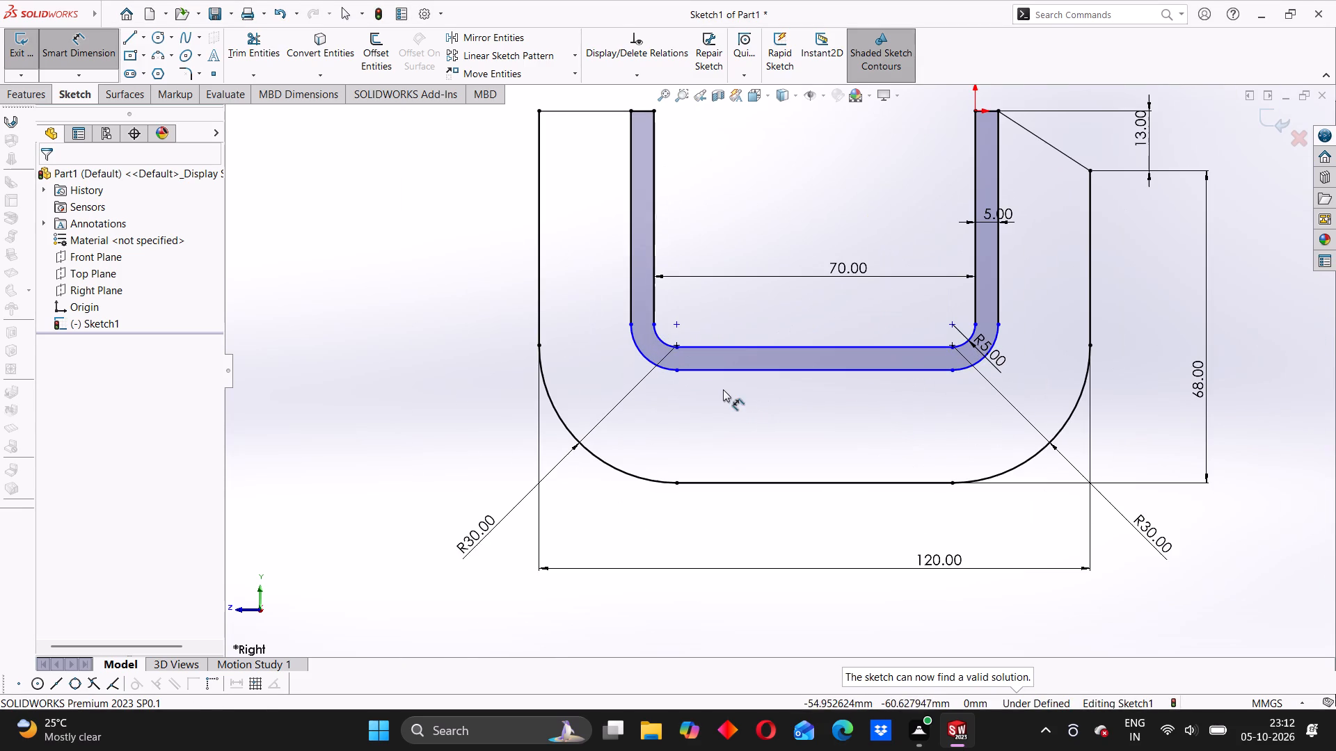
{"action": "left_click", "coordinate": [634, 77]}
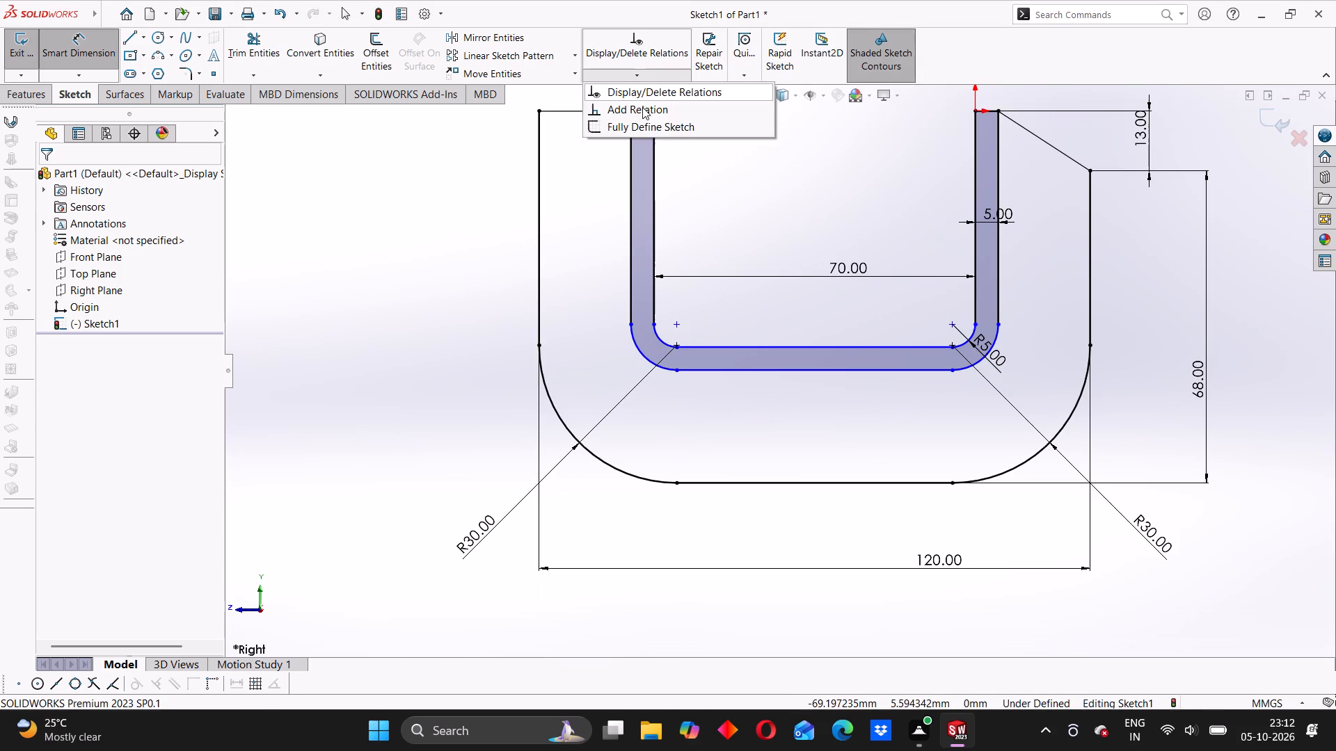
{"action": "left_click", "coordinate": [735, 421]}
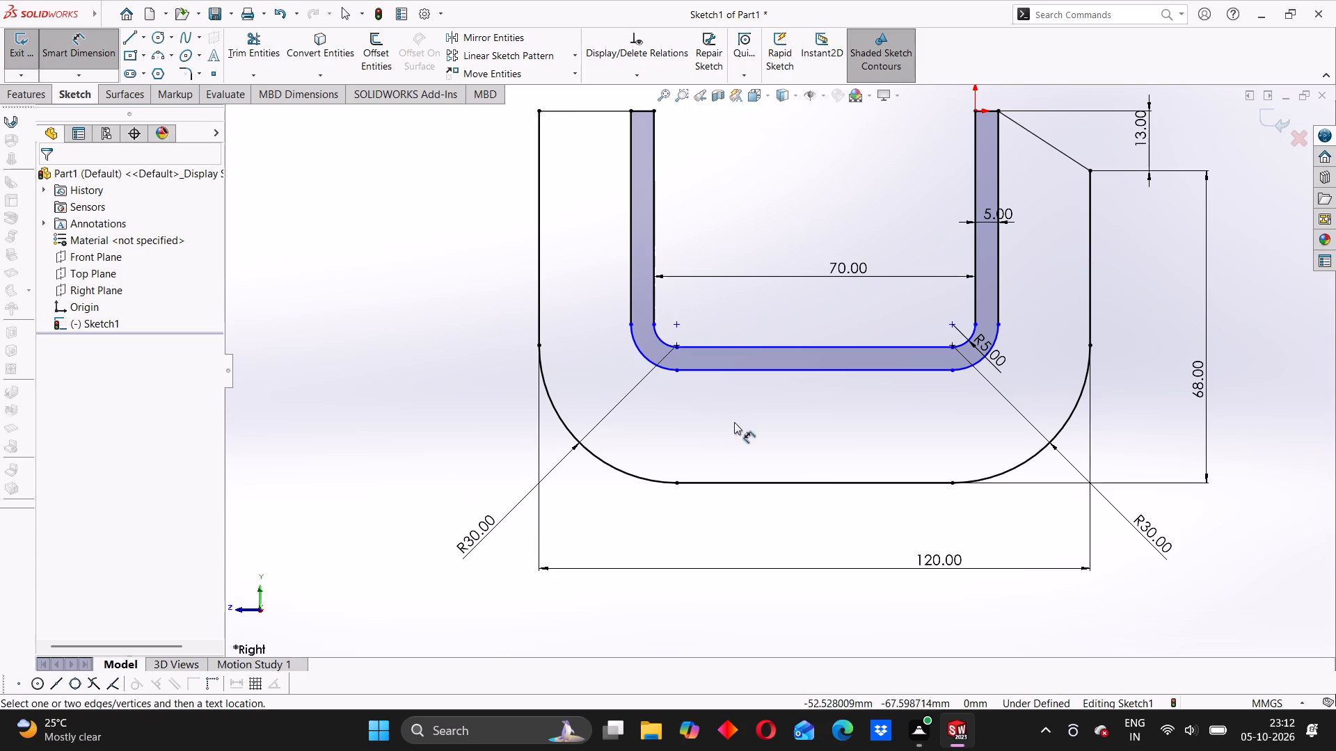
Dimension the vertical distance from the origin to the U's outer bottom line, accepting 56.40 mm.
{"action": "scroll", "coordinate": [716, 386], "scroll_direction": "up", "scroll_amount": 1}
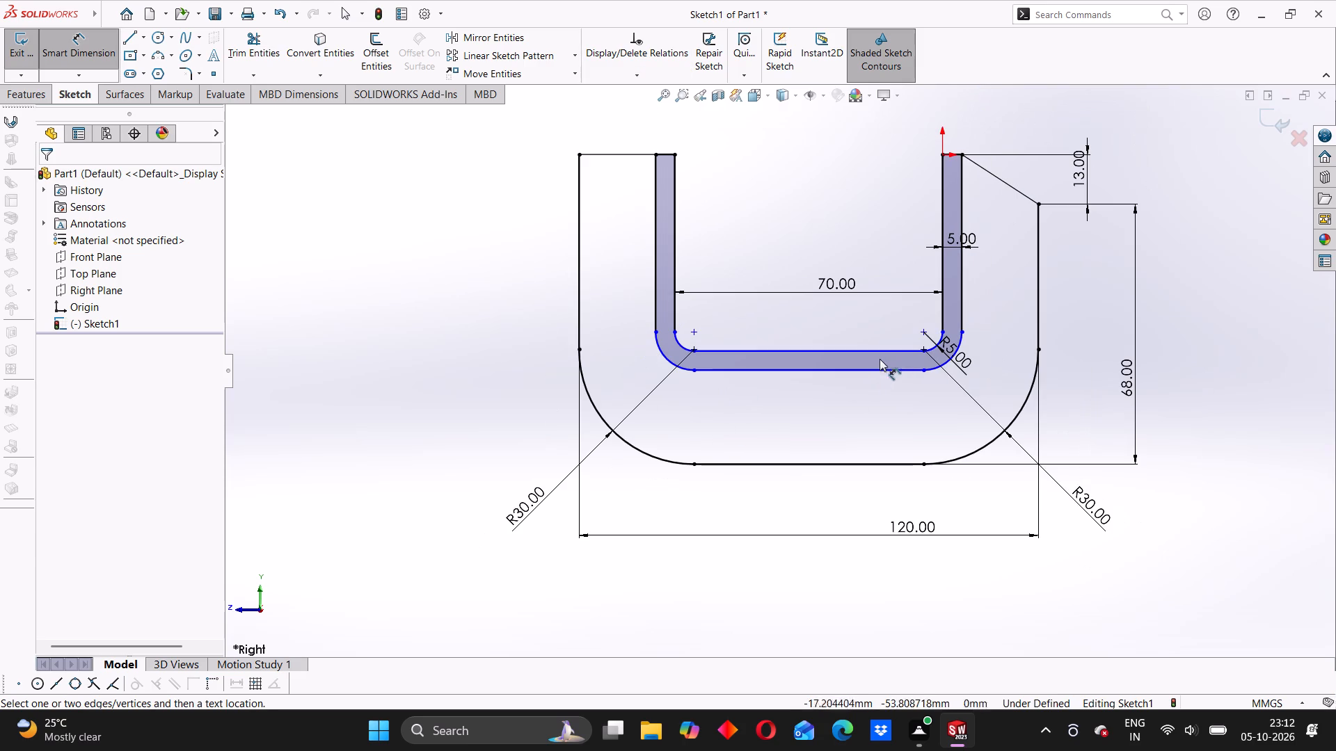
{"action": "left_click", "coordinate": [941, 152]}
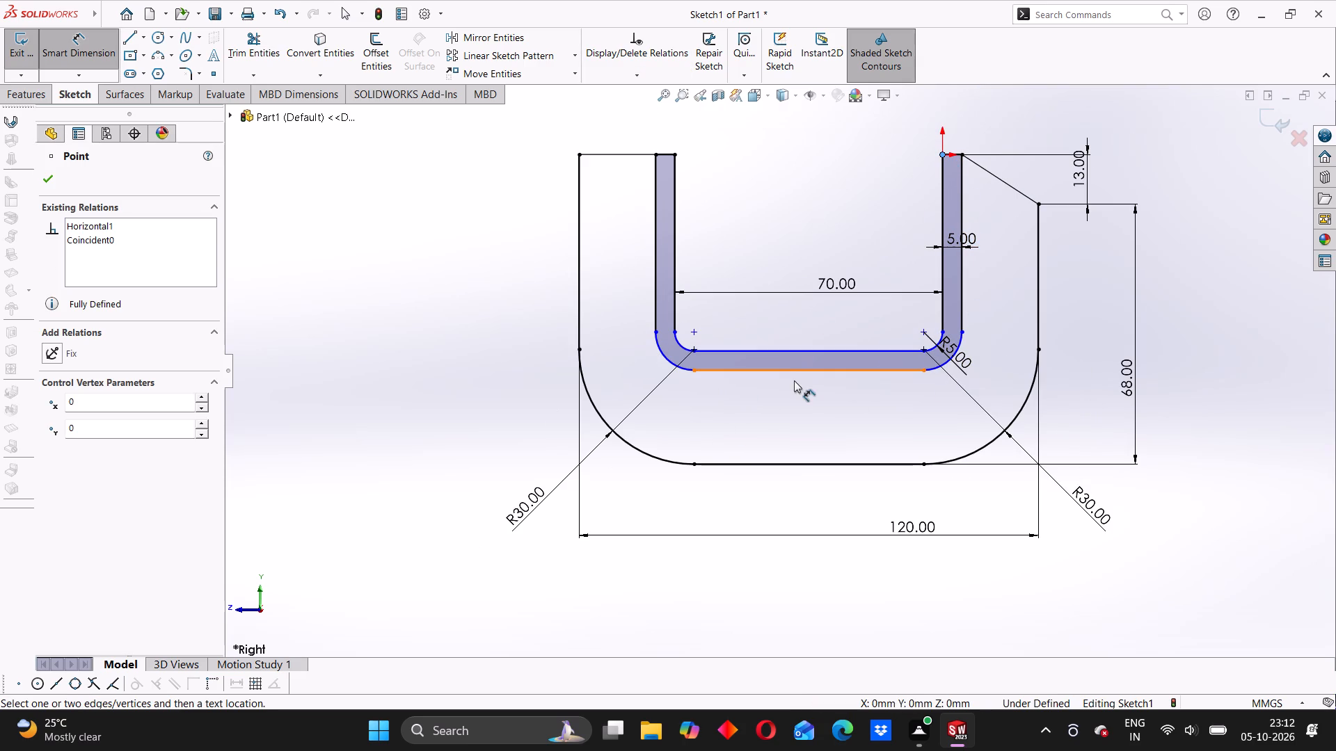
{"action": "left_click", "coordinate": [800, 369]}
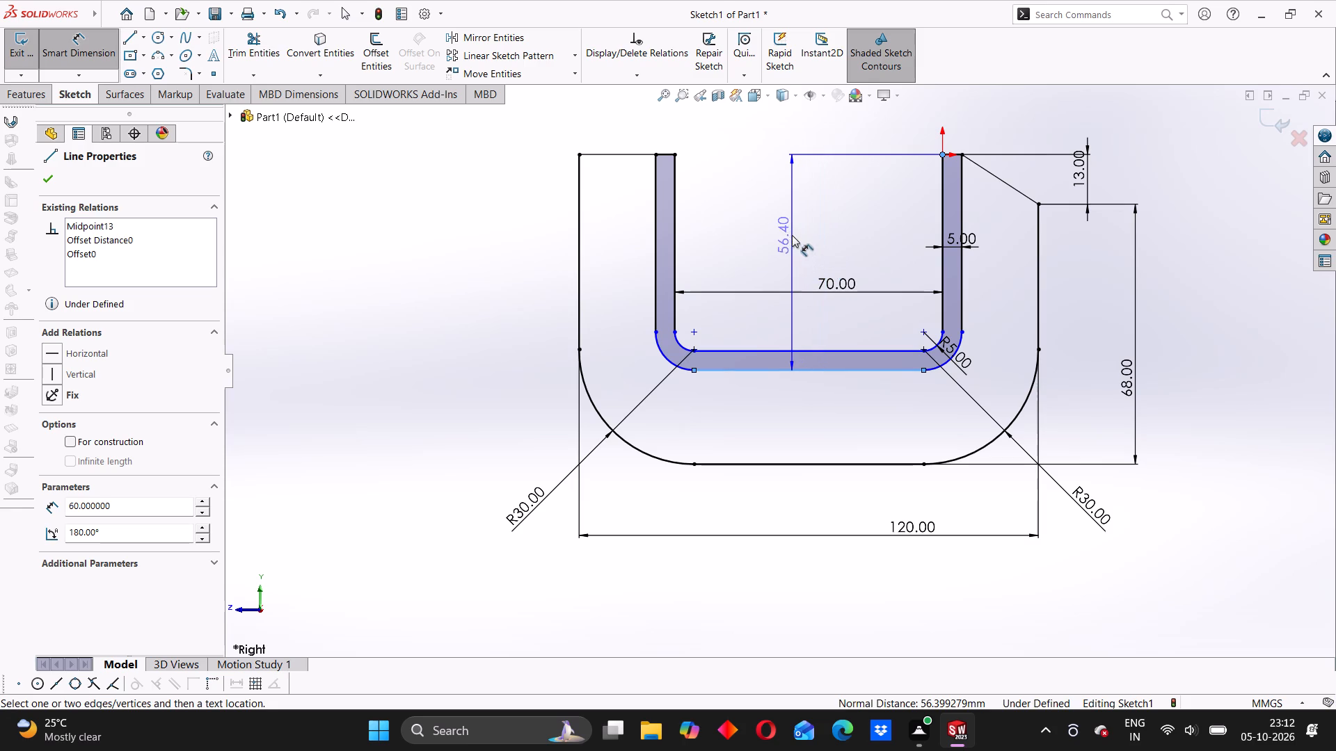
{"action": "left_click", "coordinate": [786, 231]}
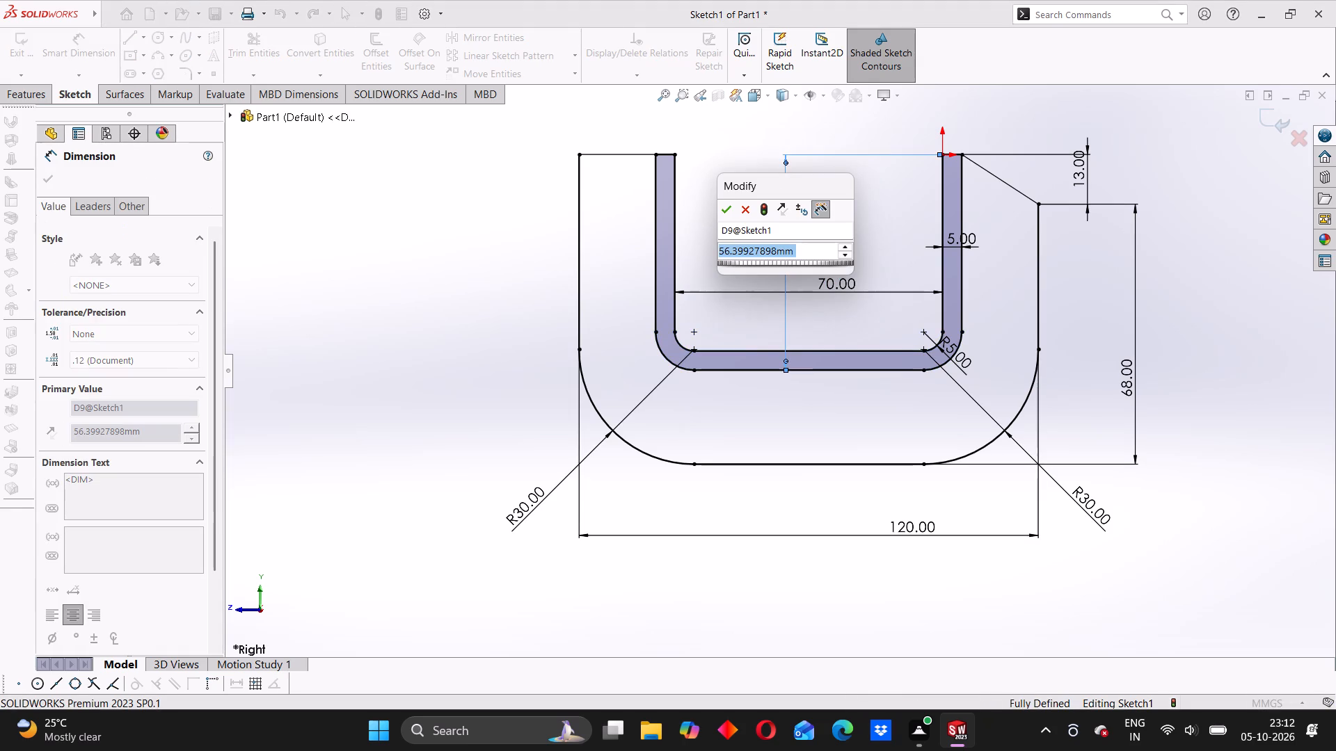
{"action": "left_click", "coordinate": [733, 204]}
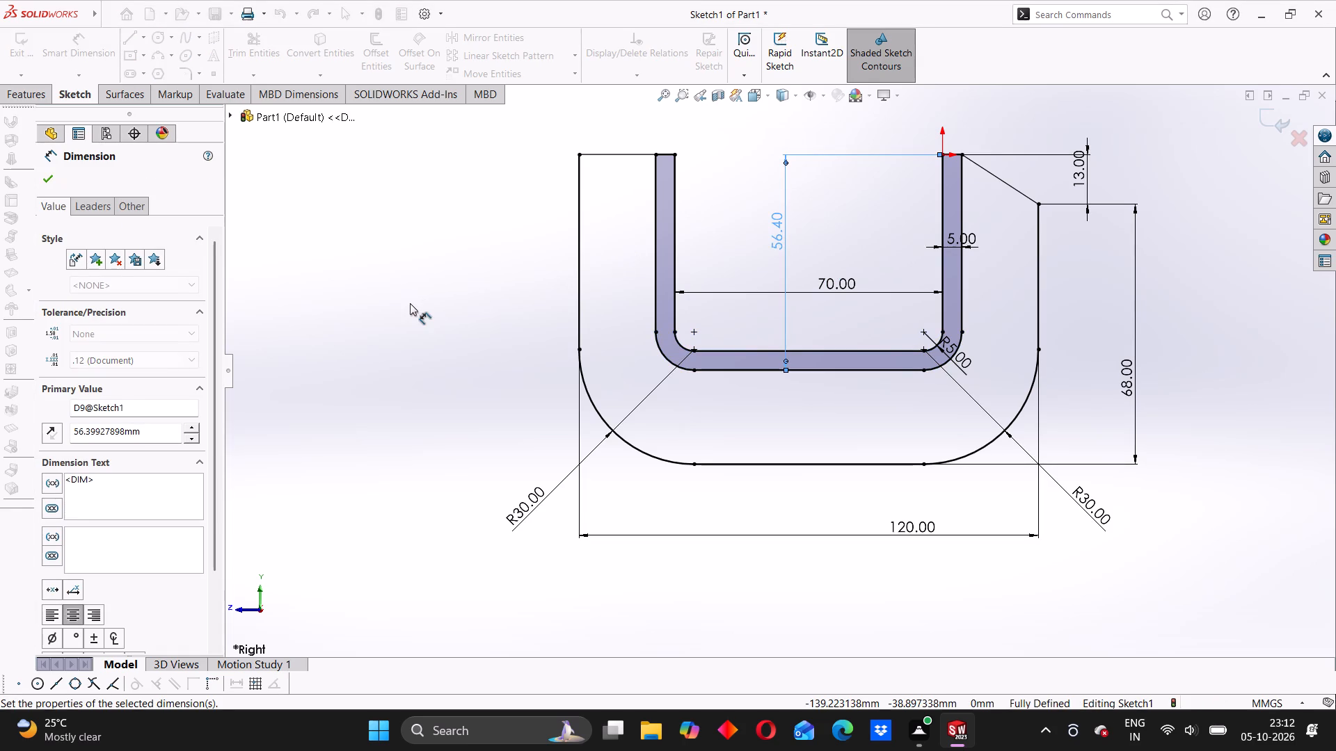
{"action": "left_click", "coordinate": [410, 303]}
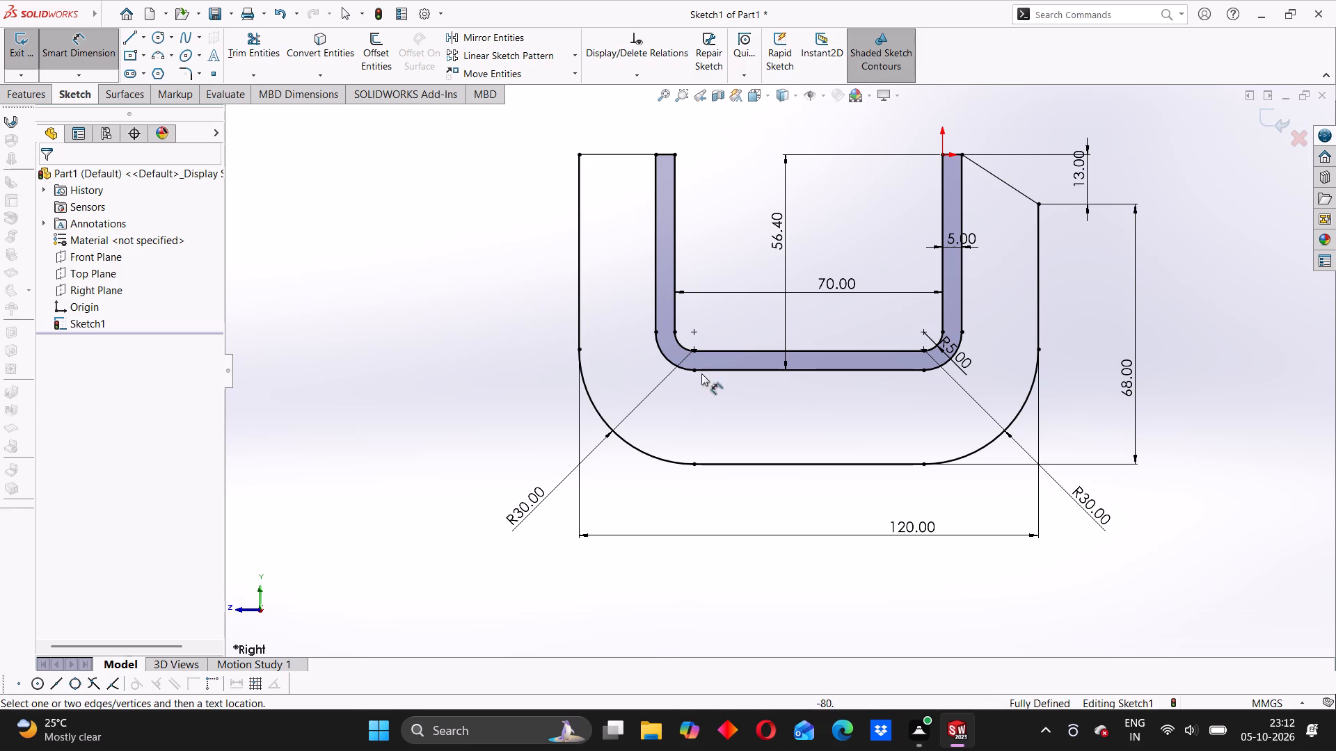
Extrude the region between the U and the outer outline as a boss, Mid Plane, 8 mm deep.
{"action": "scroll", "coordinate": [738, 400], "scroll_direction": "up", "scroll_amount": 3}
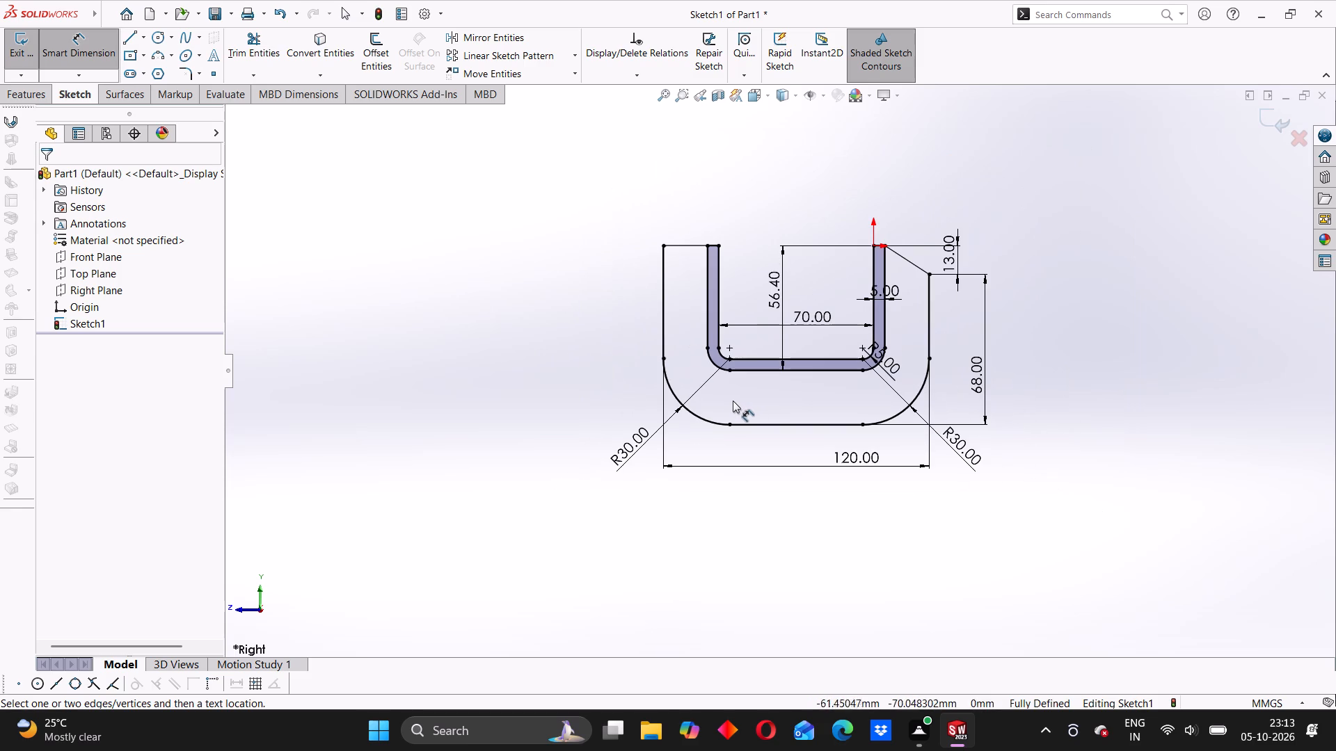
{"action": "left_click", "coordinate": [28, 96]}
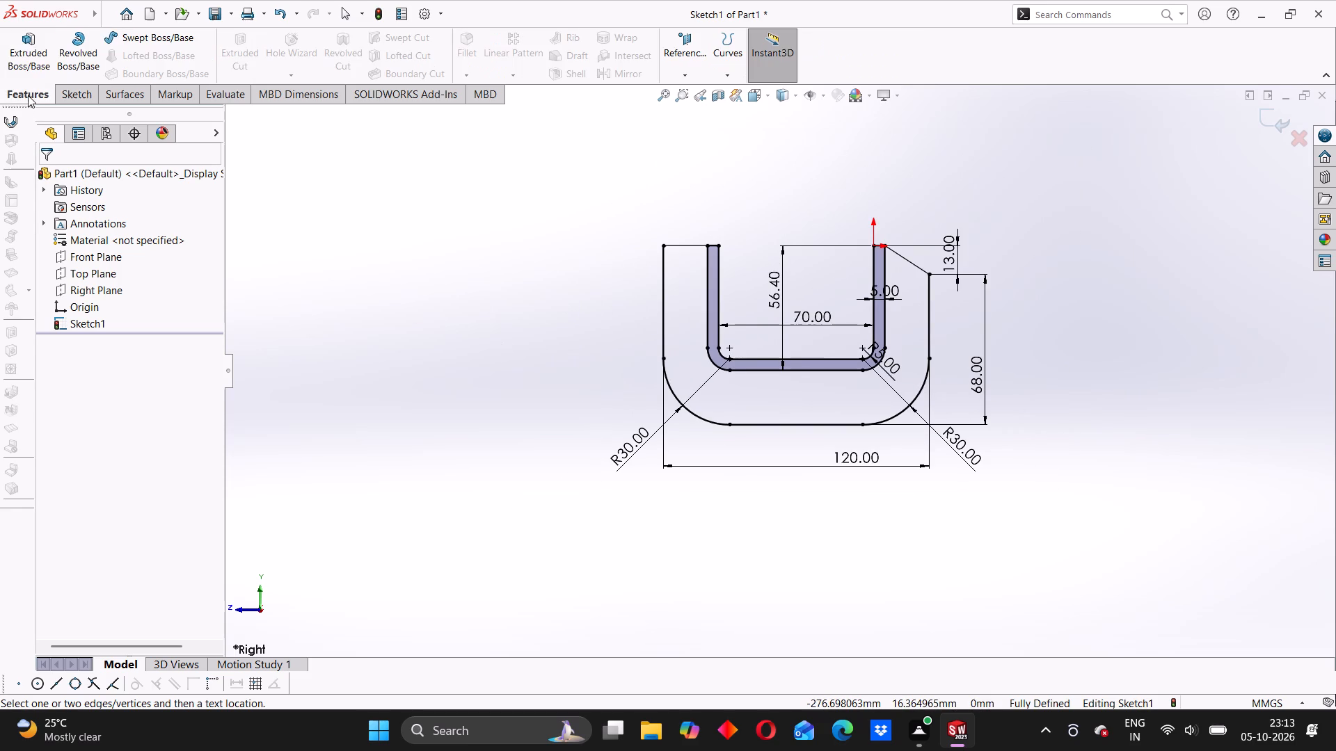
{"action": "left_click", "coordinate": [27, 43]}
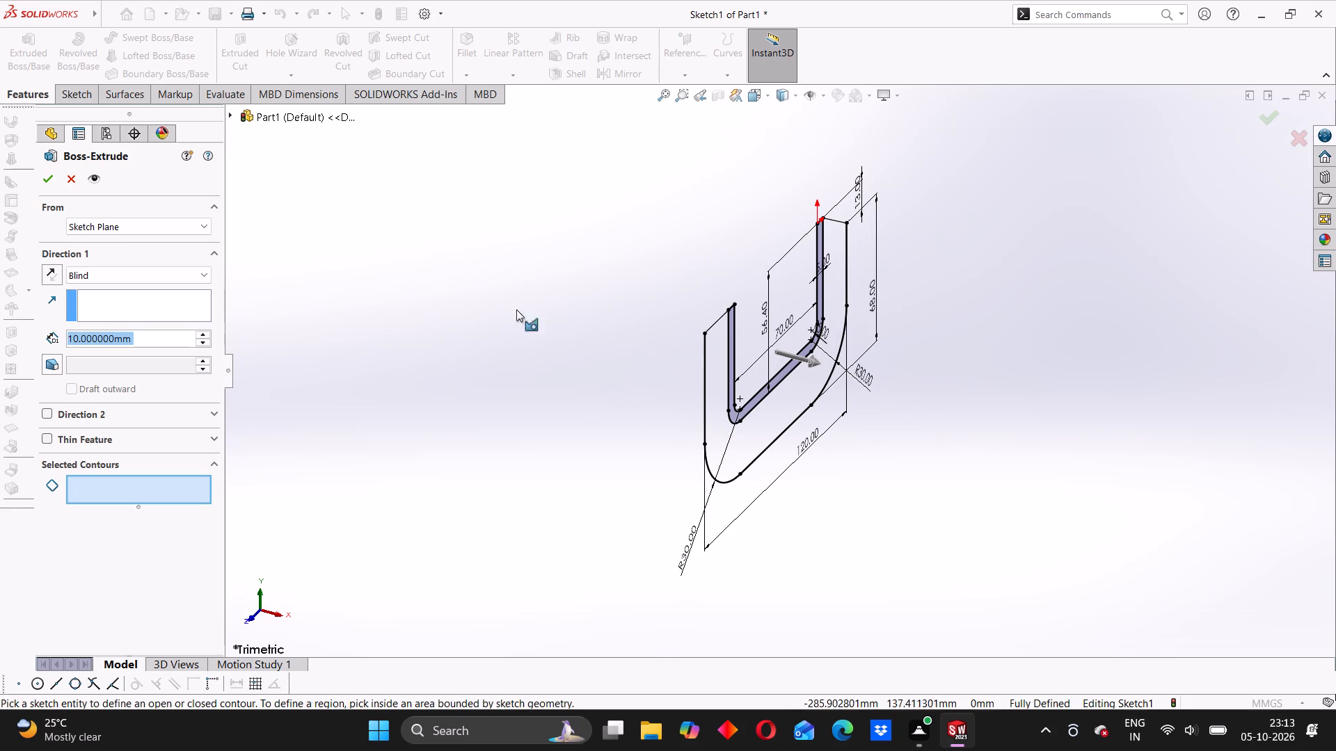
{"action": "left_click", "coordinate": [710, 404]}
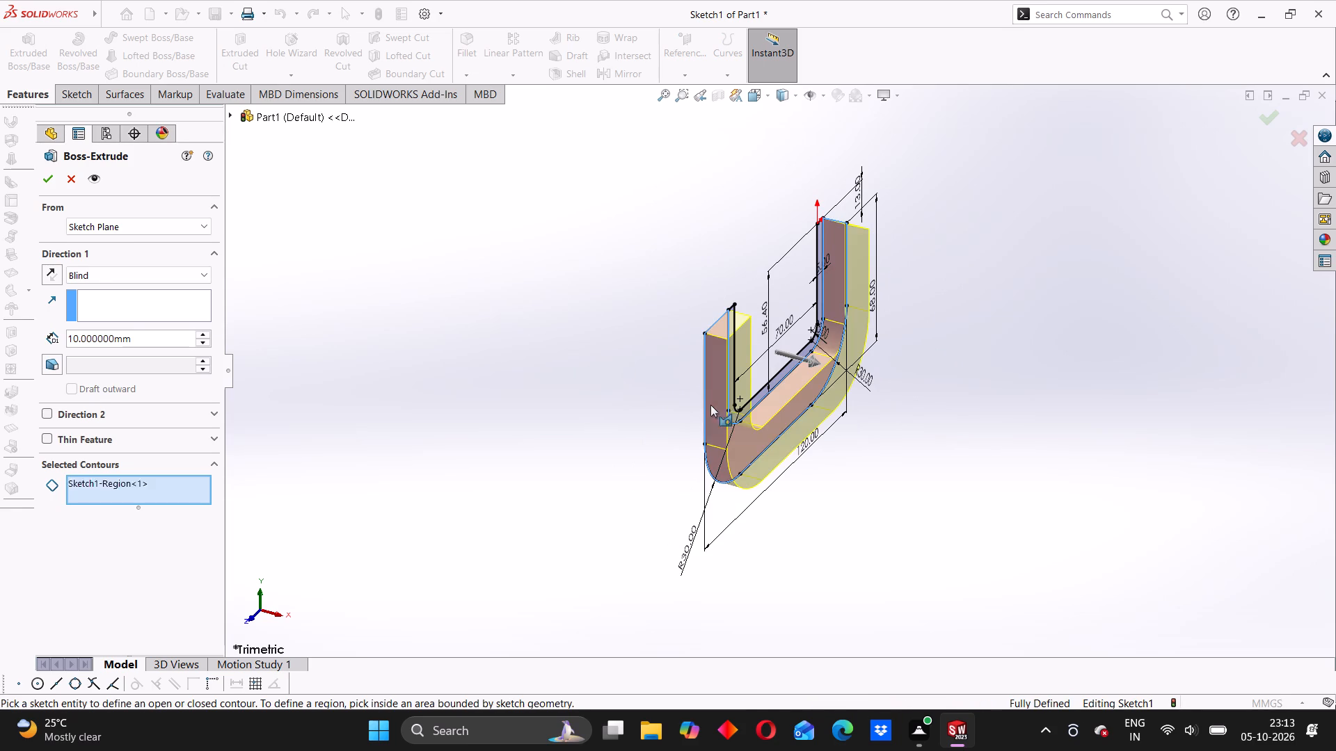
{"action": "middle_click_drag", "start_coordinate": [653, 458], "coordinate": [633, 454]}
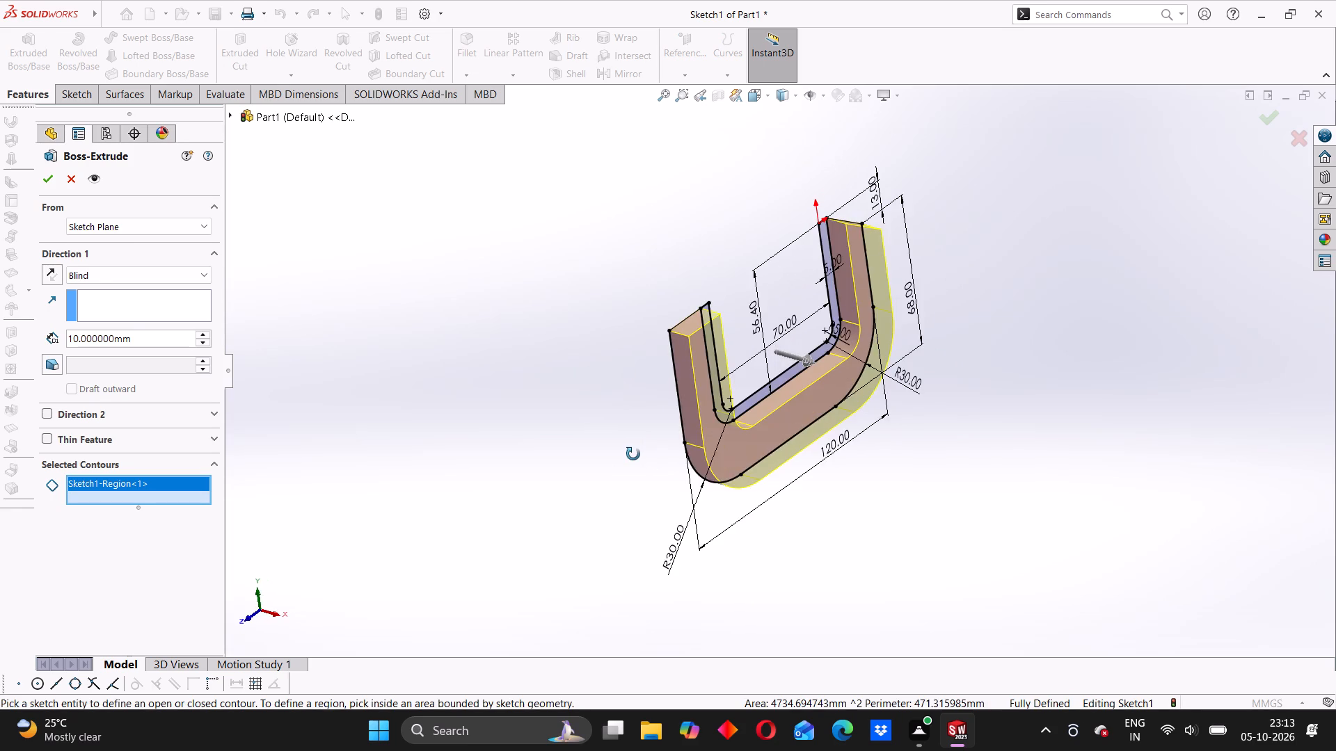
{"action": "middle_click_drag", "start_coordinate": [633, 454], "coordinate": [628, 454]}
{"action": "scroll", "coordinate": [605, 430], "scroll_direction": "down", "scroll_amount": 3}
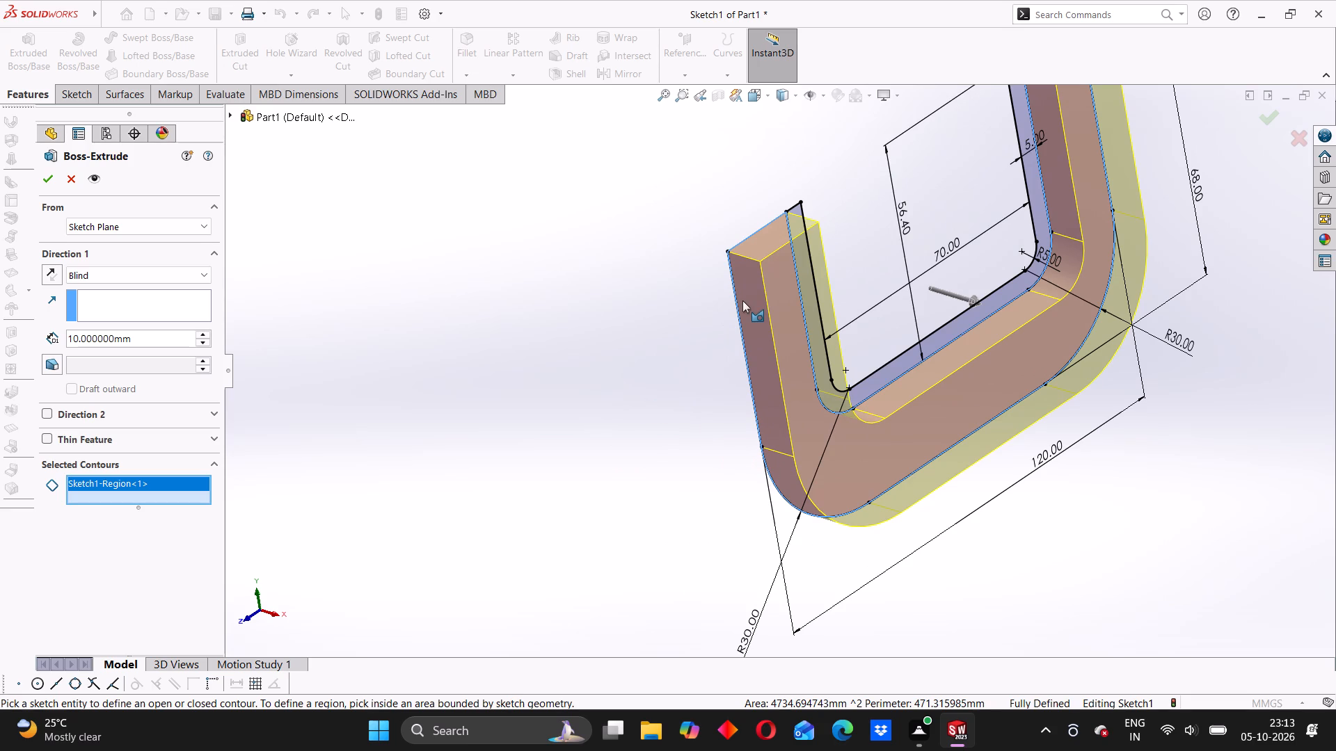
{"action": "left_click", "coordinate": [191, 270]}
{"action": "left_click", "coordinate": [103, 348]}
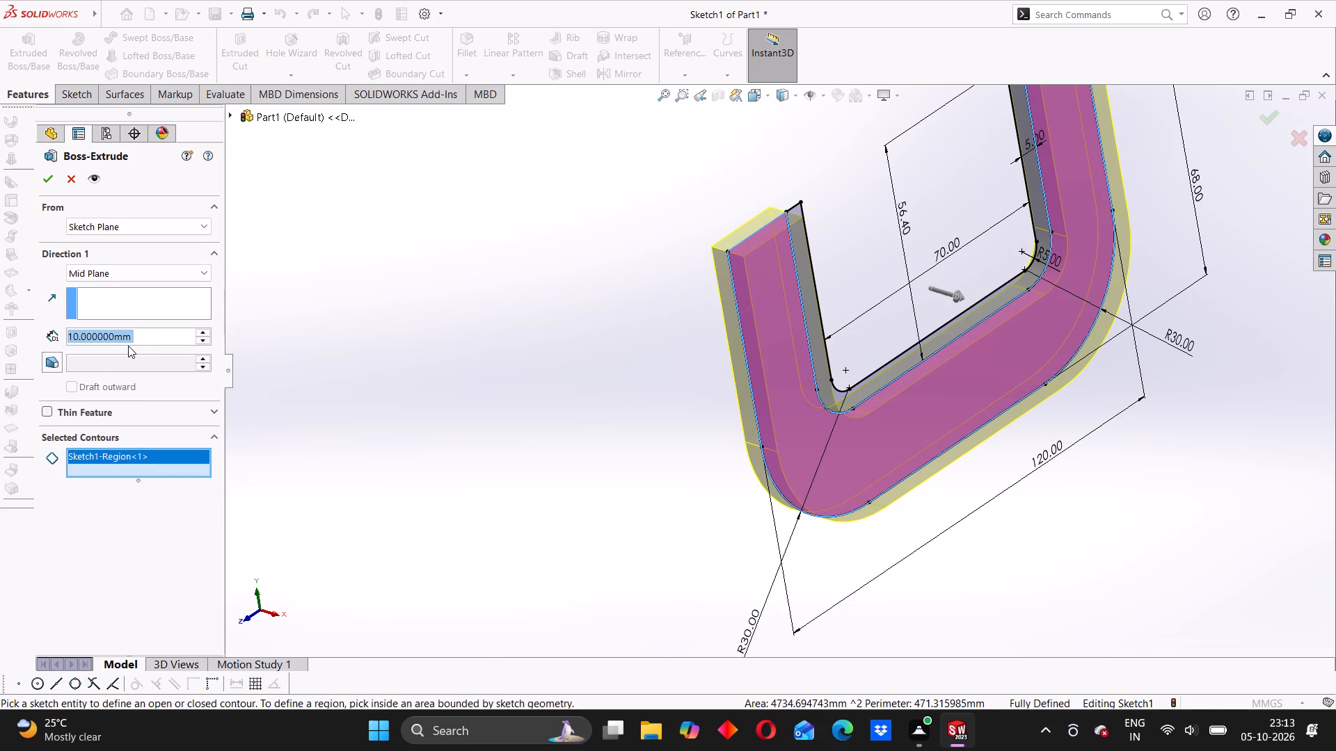
{"action": "key", "text": "8"}
{"action": "key", "text": "Return"}
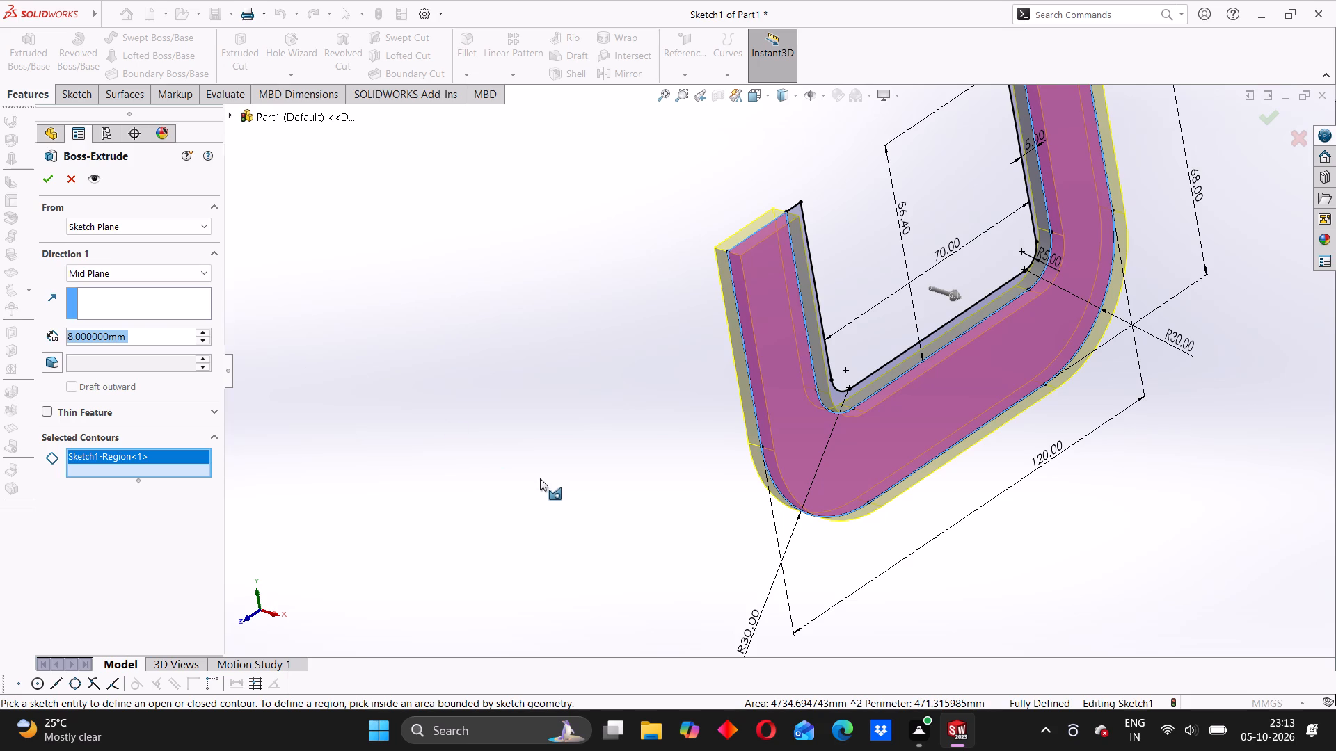
{"action": "middle_click_drag", "start_coordinate": [540, 479], "coordinate": [576, 494]}
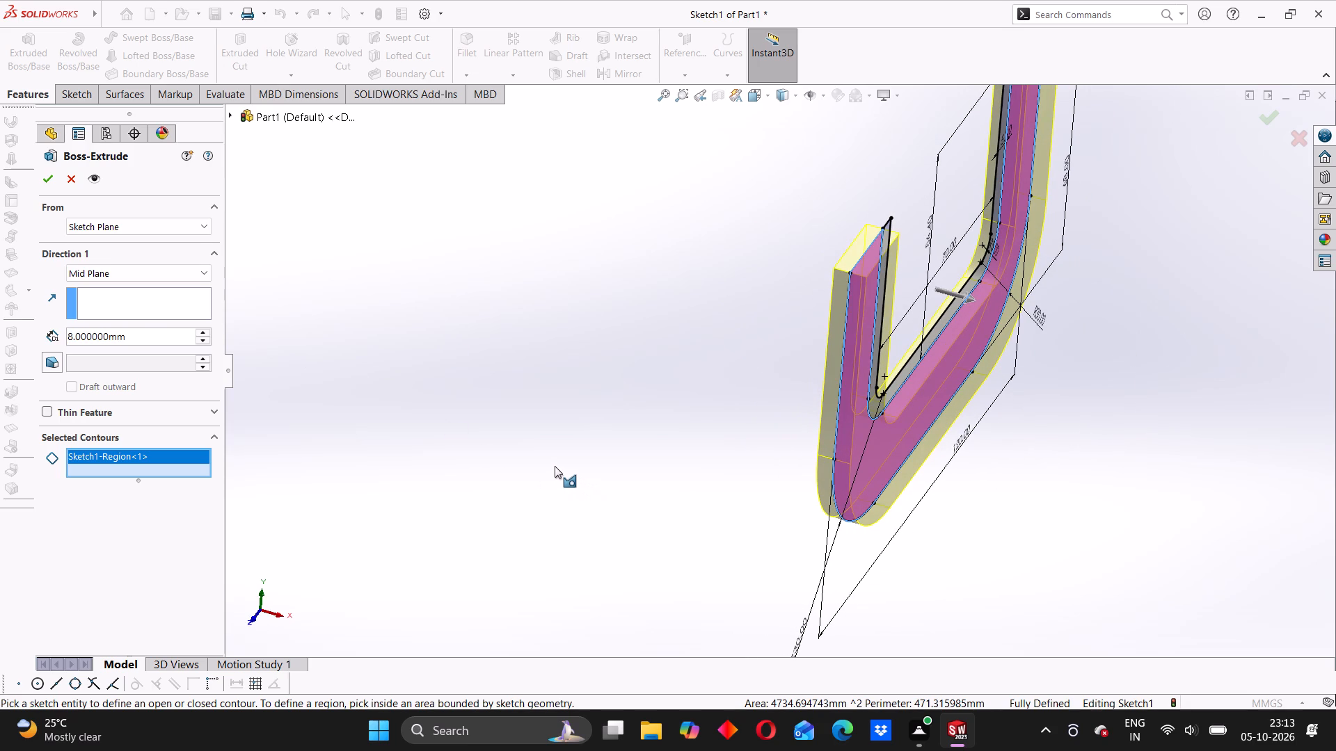
{"action": "left_click", "coordinate": [46, 180]}
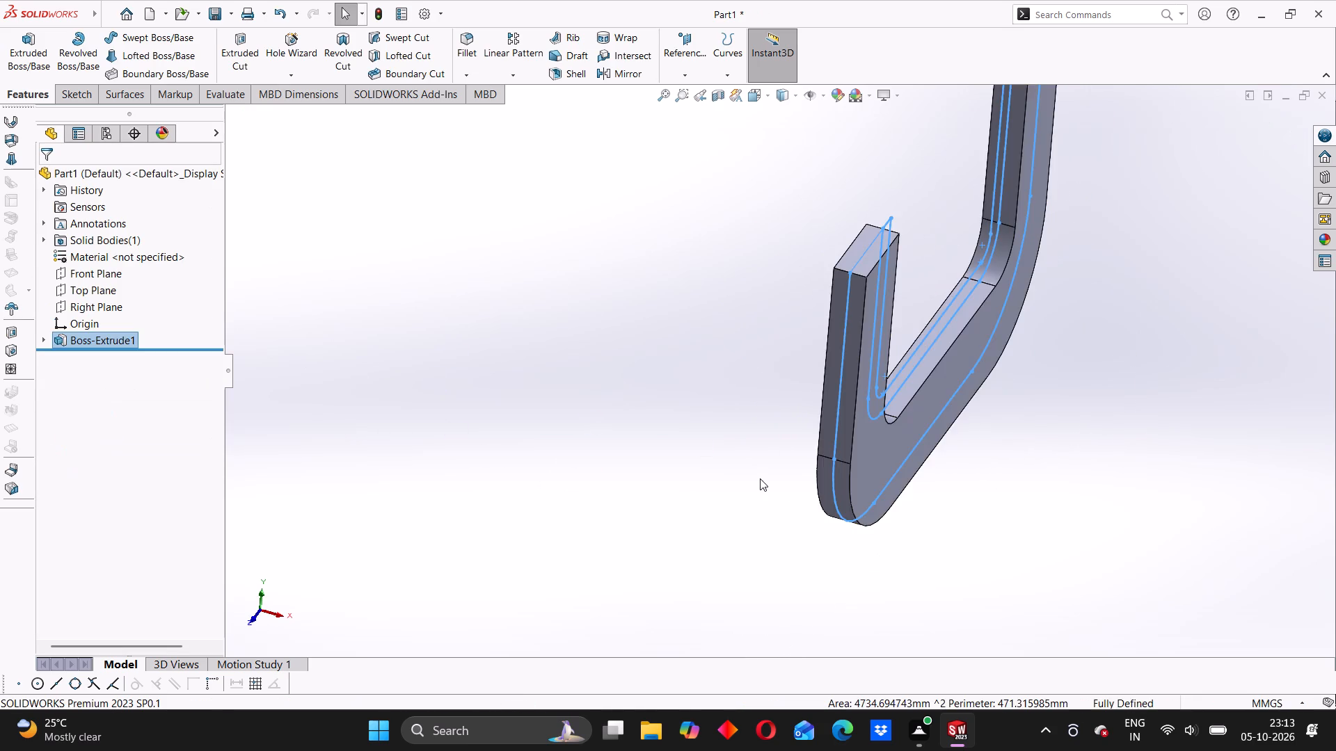
Extrude the inner U-shaped strip of Sketch1 as a merged Mid Plane boss, 8 mm deep.
{"action": "middle_click_drag", "start_coordinate": [759, 481], "coordinate": [736, 485]}
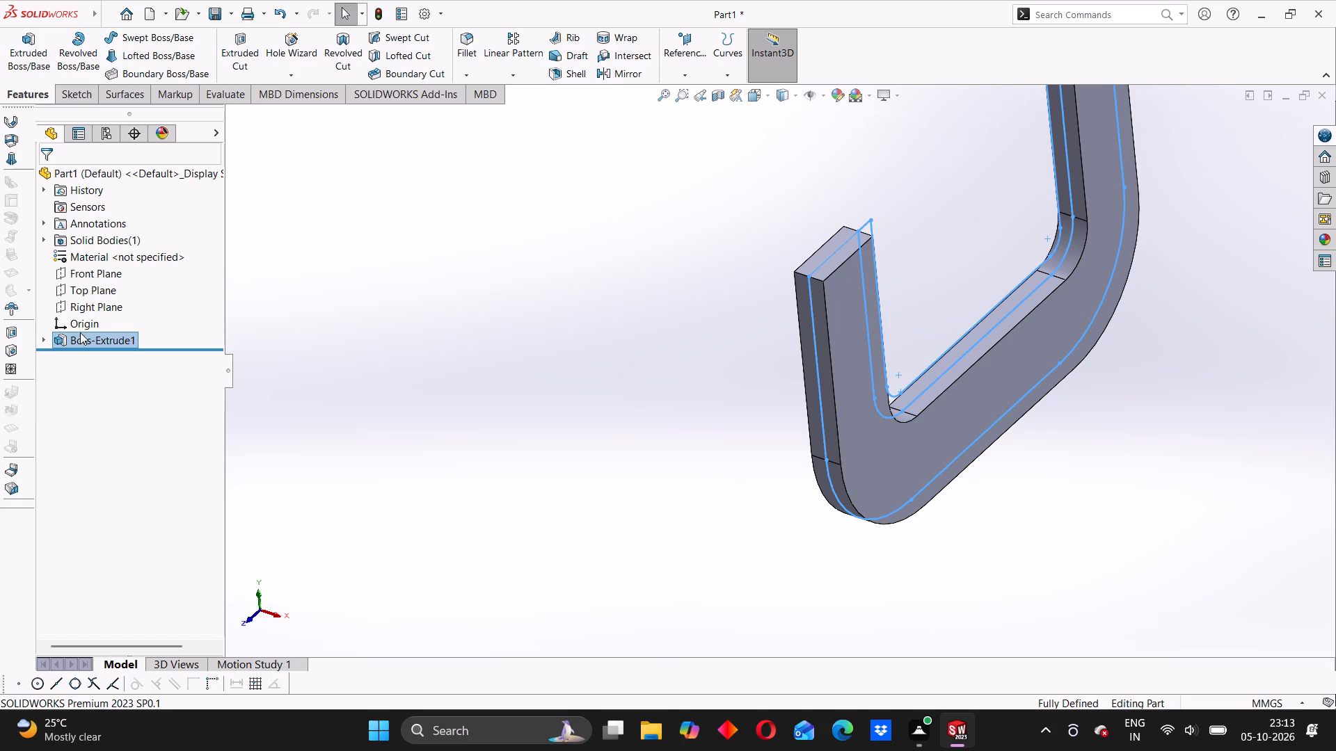
{"action": "left_click", "coordinate": [46, 338]}
{"action": "left_click", "coordinate": [87, 361]}
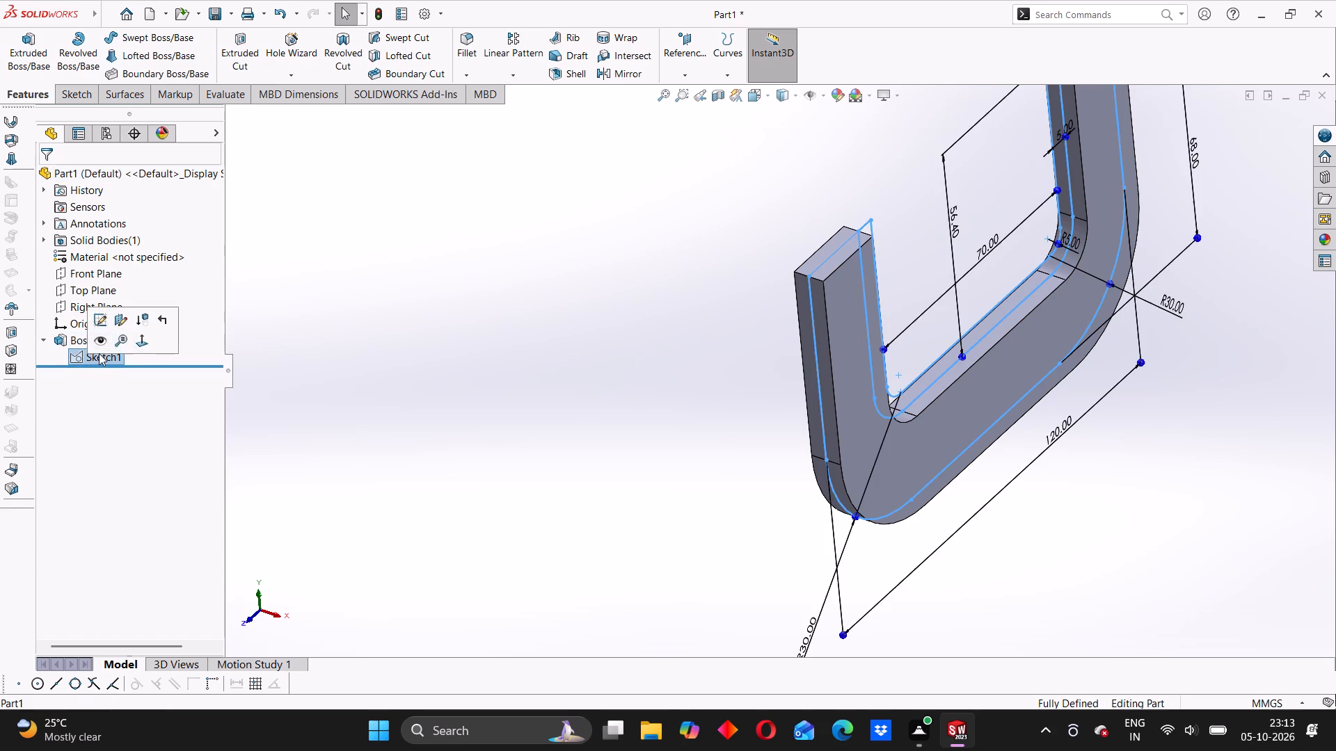
{"action": "left_click", "coordinate": [19, 50]}
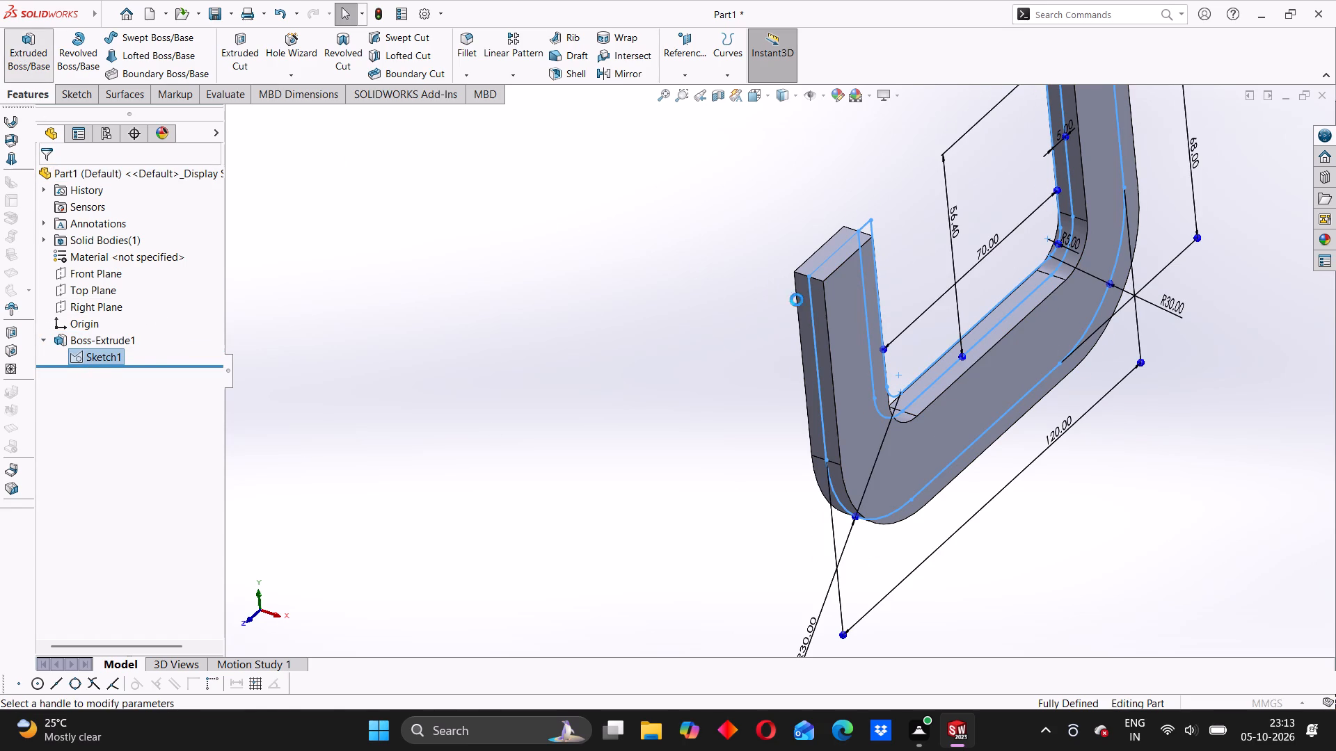
{"action": "scroll", "coordinate": [984, 340], "scroll_direction": "down", "scroll_amount": 4}
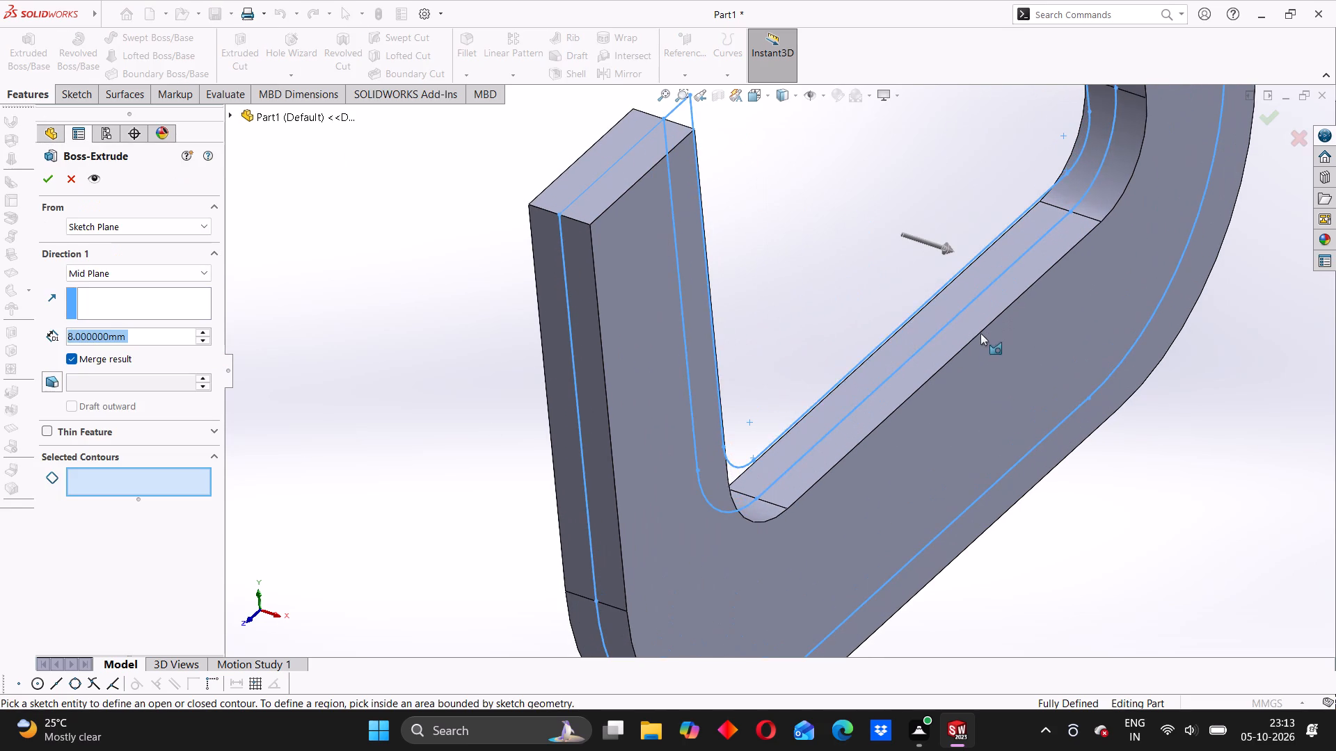
{"action": "left_click", "coordinate": [943, 309]}
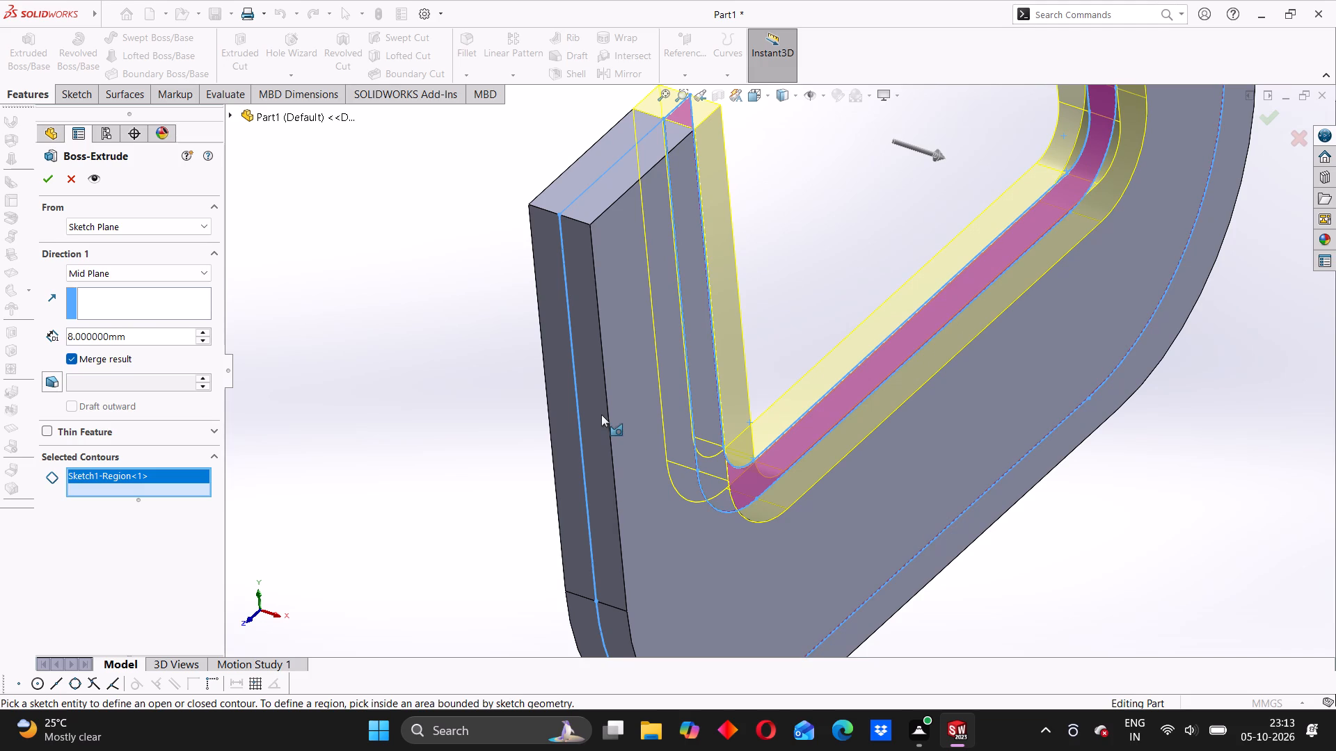
{"action": "type", "text": "20"}
{"action": "key", "text": "Return"}
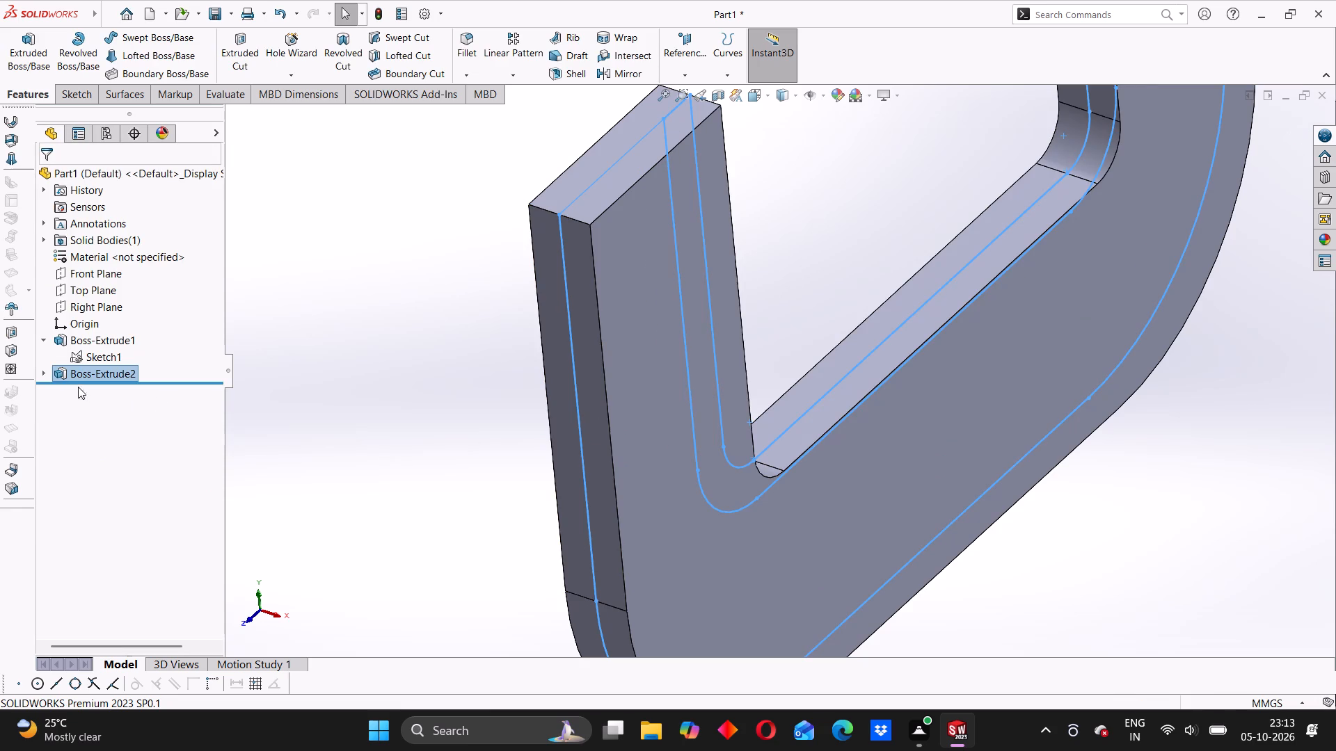
Extrude the inner U-shaped strip of Sketch1 again as a merged Mid Plane boss, 20 mm deep.
{"action": "left_click", "coordinate": [47, 375]}
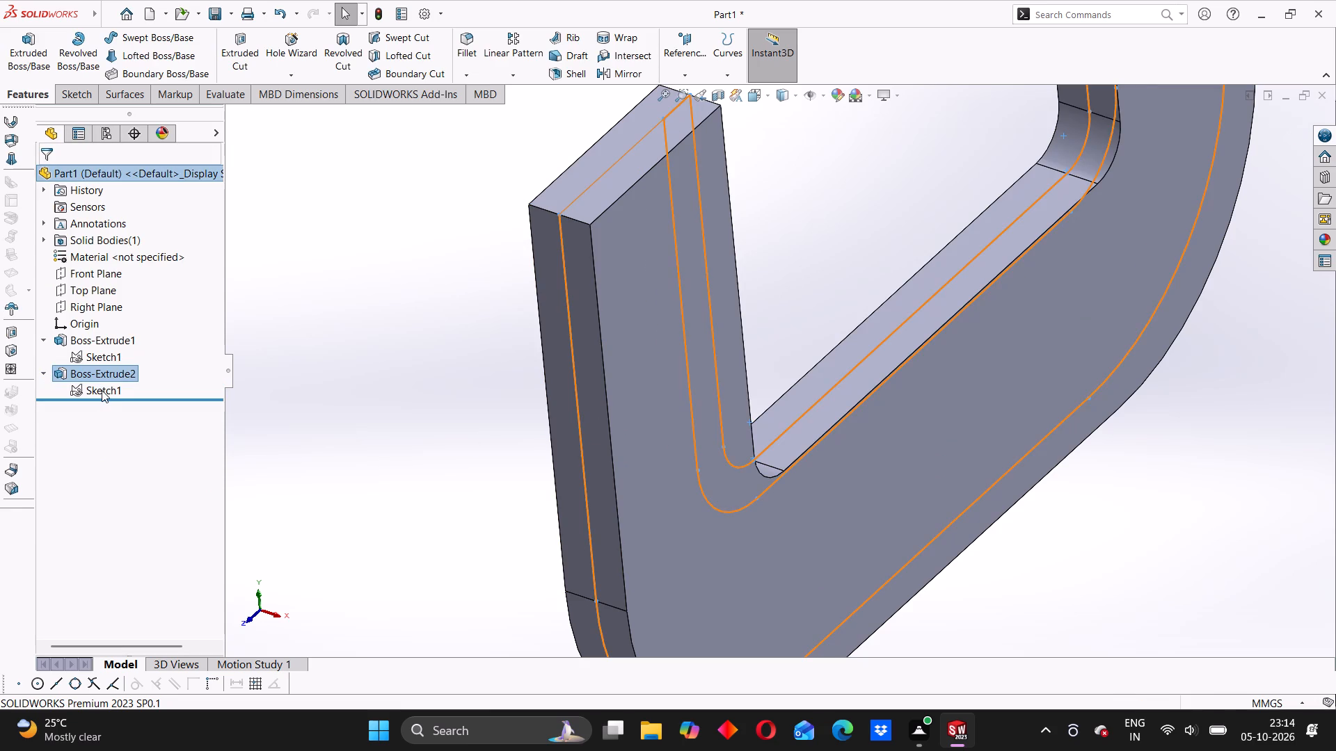
{"action": "left_click", "coordinate": [102, 390]}
{"action": "right_click", "coordinate": [102, 390]}
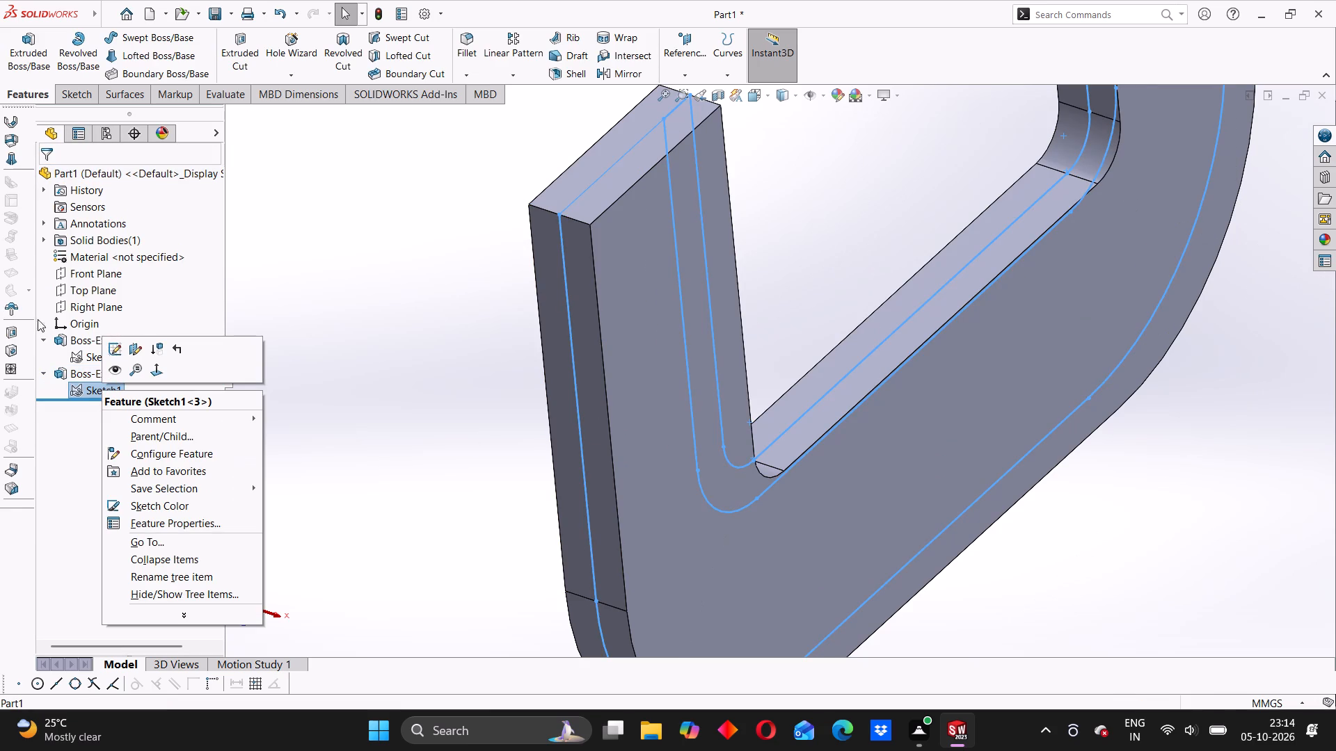
{"action": "left_click", "coordinate": [48, 58]}
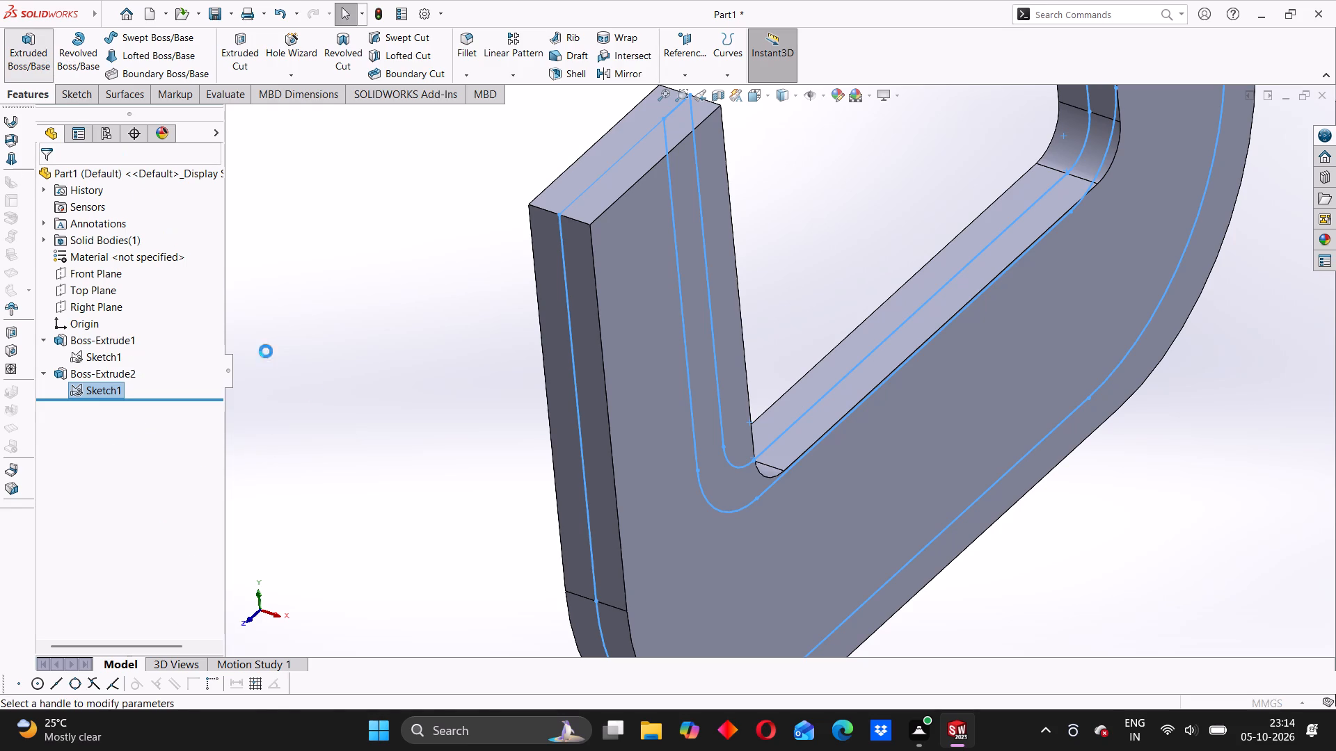
{"action": "left_click", "coordinate": [909, 337]}
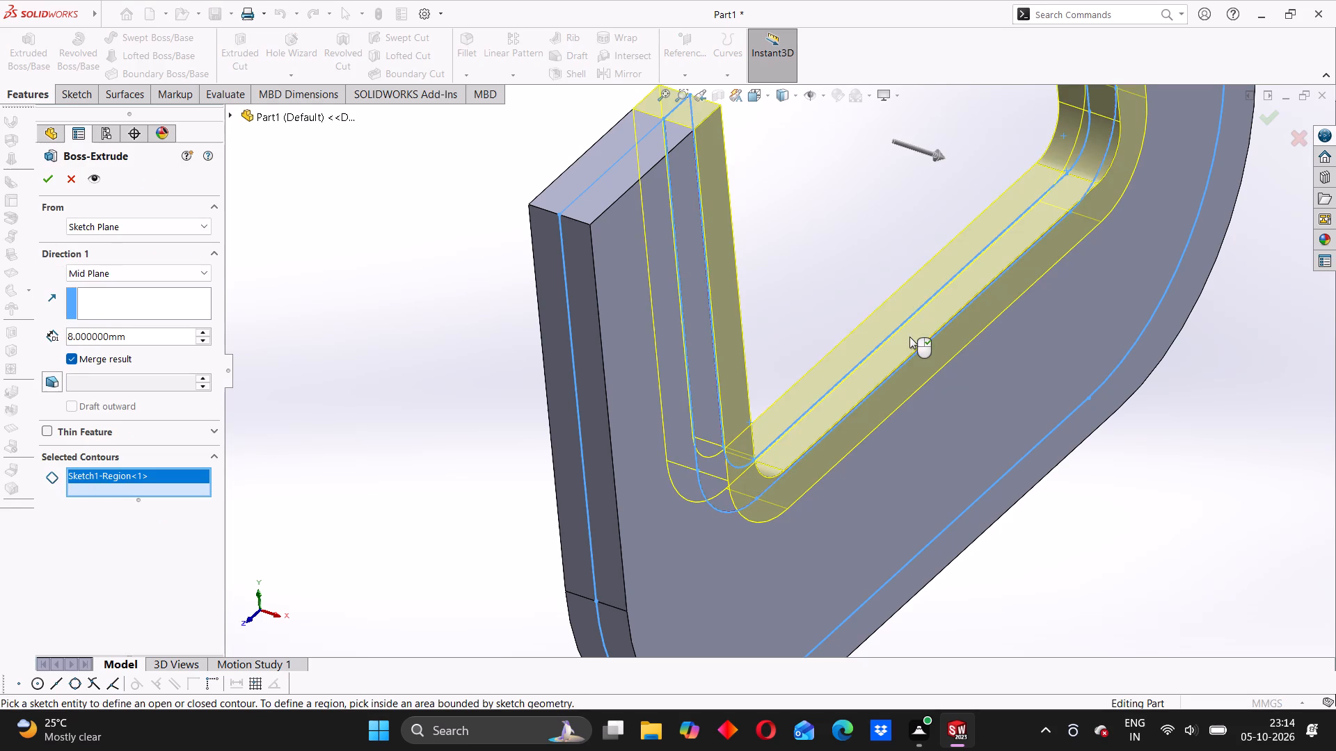
{"action": "left_click_drag", "start_coordinate": [122, 330], "coordinate": [117, 334]}
{"action": "left_click_drag", "start_coordinate": [117, 334], "coordinate": [69, 335]}
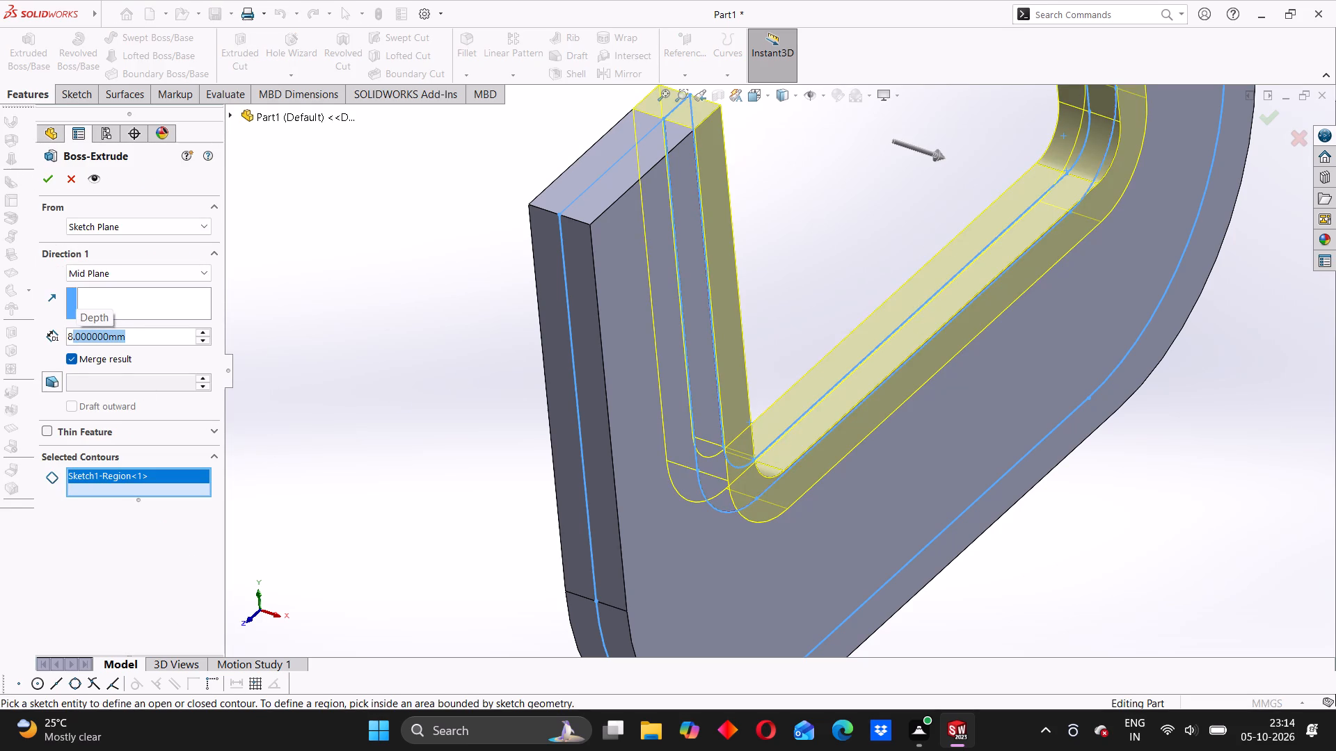
{"action": "key", "text": "BackSpace"}
{"action": "key", "text": "BackSpace"}
{"action": "key", "text": "BackSpace"}
{"action": "key", "text": "BackSpace"}
{"action": "key", "text": "BackSpace"}
{"action": "key", "text": "BackSpace"}
{"action": "key", "text": "BackSpace"}
{"action": "key", "text": "BackSpace"}
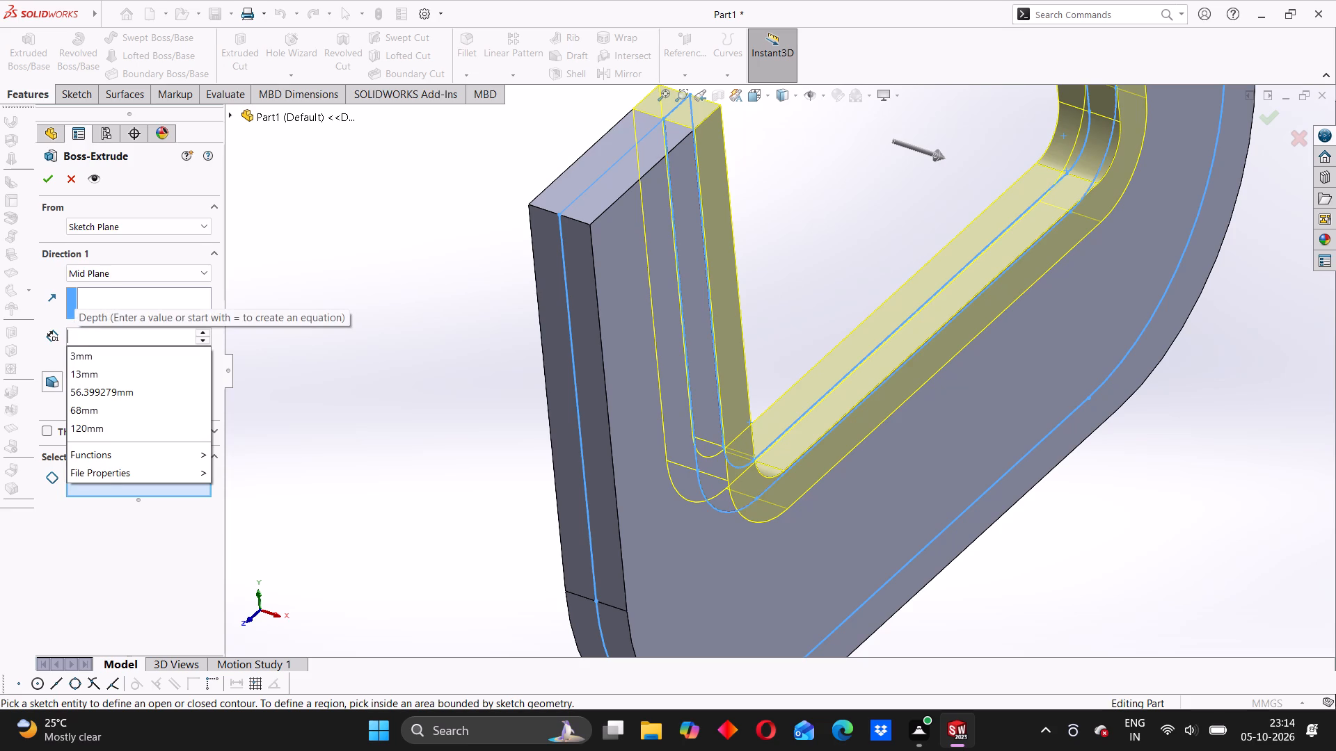
{"action": "type", "text": "20"}
{"action": "key", "text": "Return"}
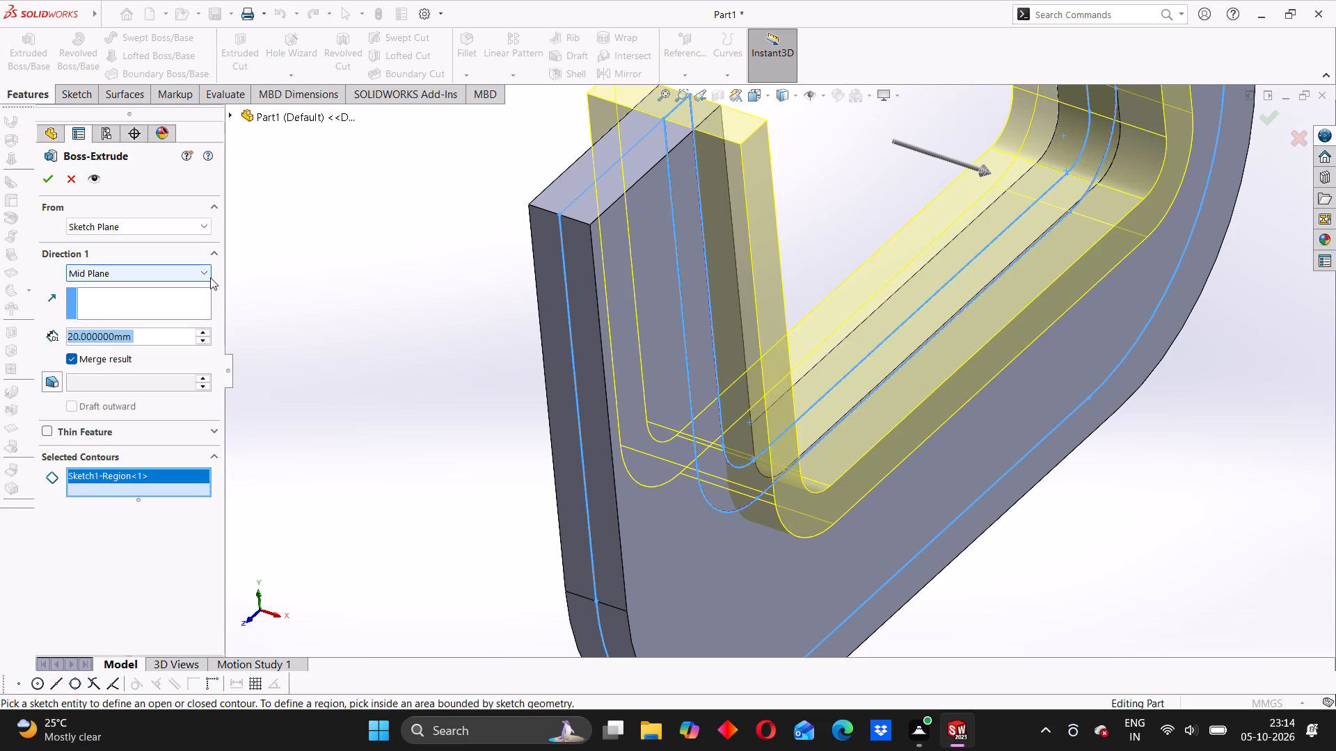
{"action": "scroll", "coordinate": [450, 371], "scroll_direction": "up", "scroll_amount": 2}
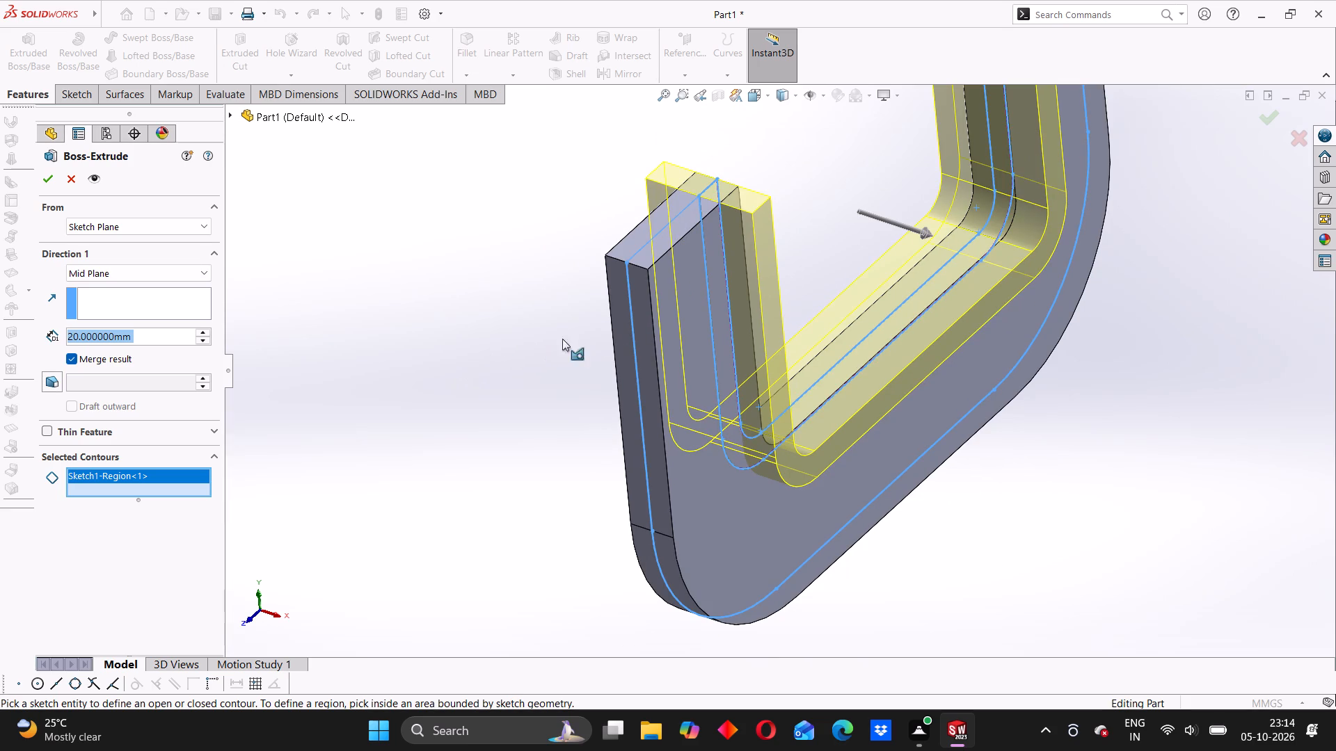
{"action": "scroll", "coordinate": [594, 352], "scroll_direction": "up", "scroll_amount": 1}
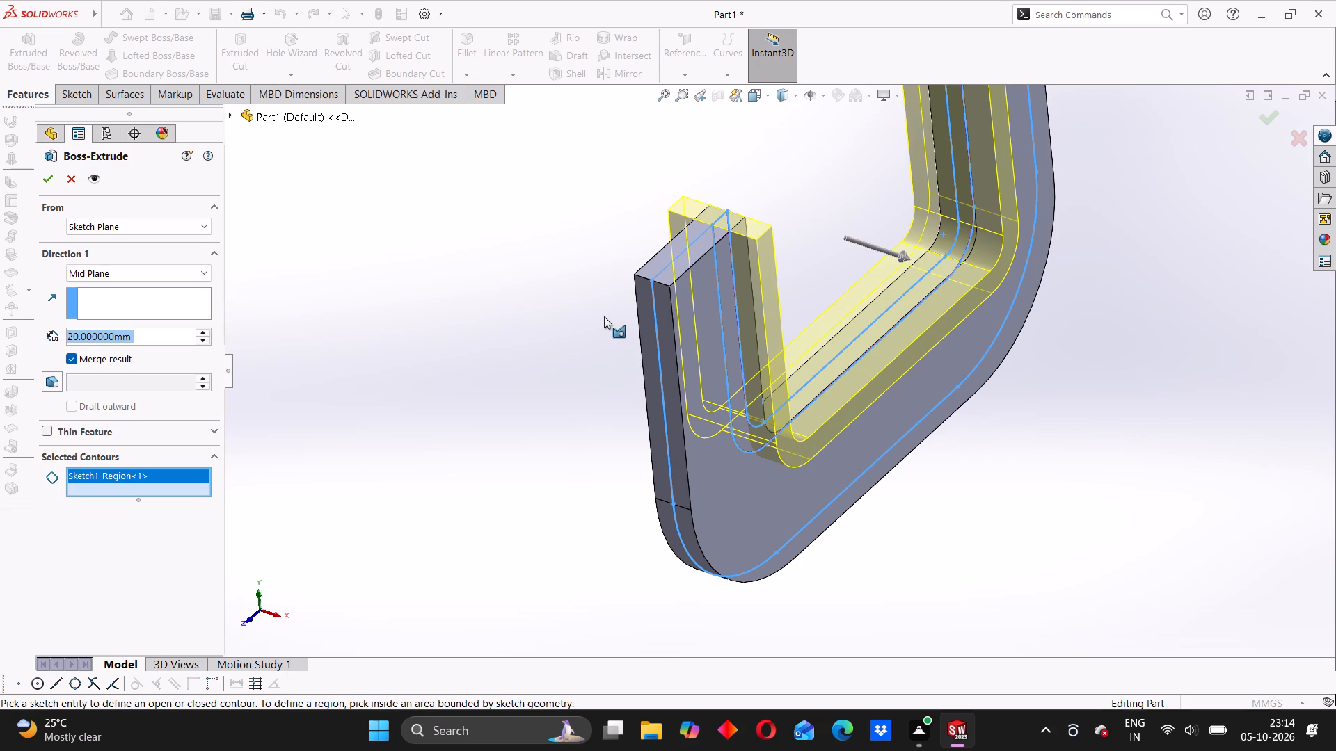
{"action": "scroll", "coordinate": [604, 312], "scroll_direction": "down", "scroll_amount": 1}
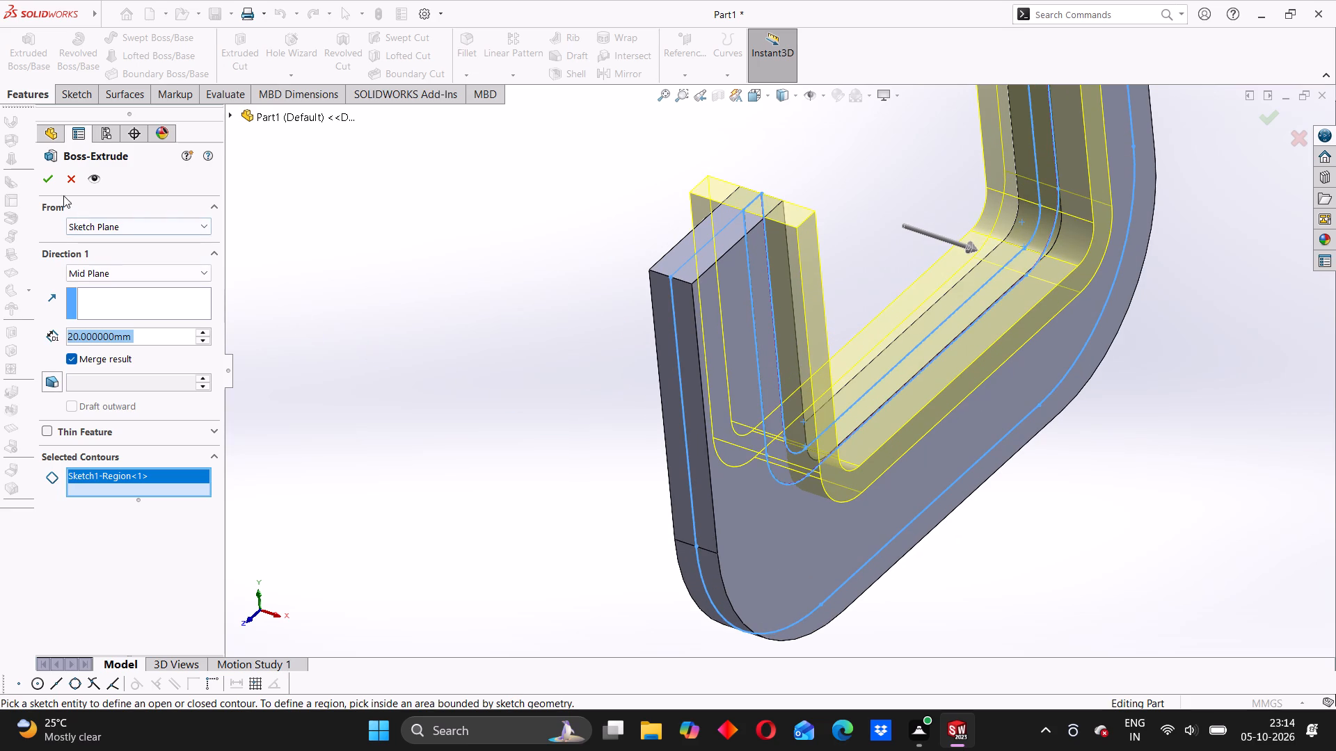
{"action": "left_click", "coordinate": [48, 177]}
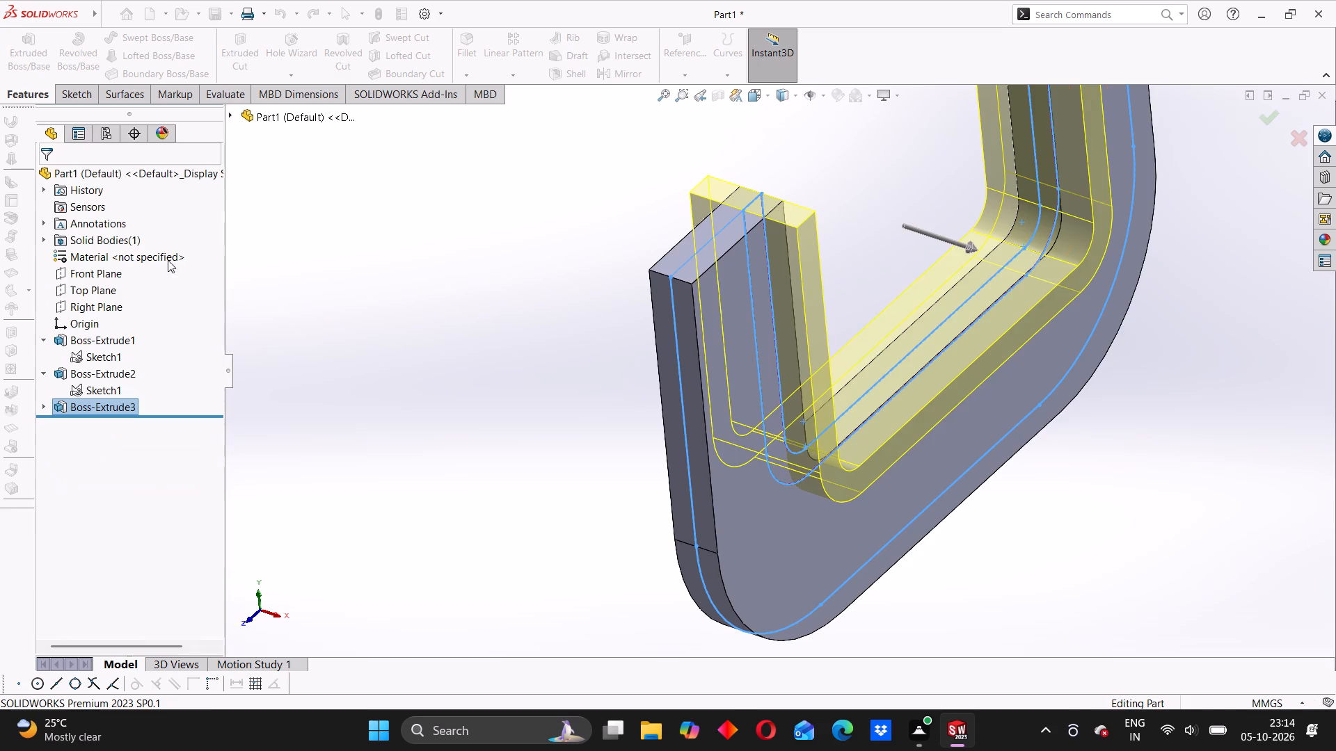
Examine the frame's web and inner U flange from several sides.
{"action": "scroll", "coordinate": [675, 362], "scroll_direction": "up", "scroll_amount": 2}
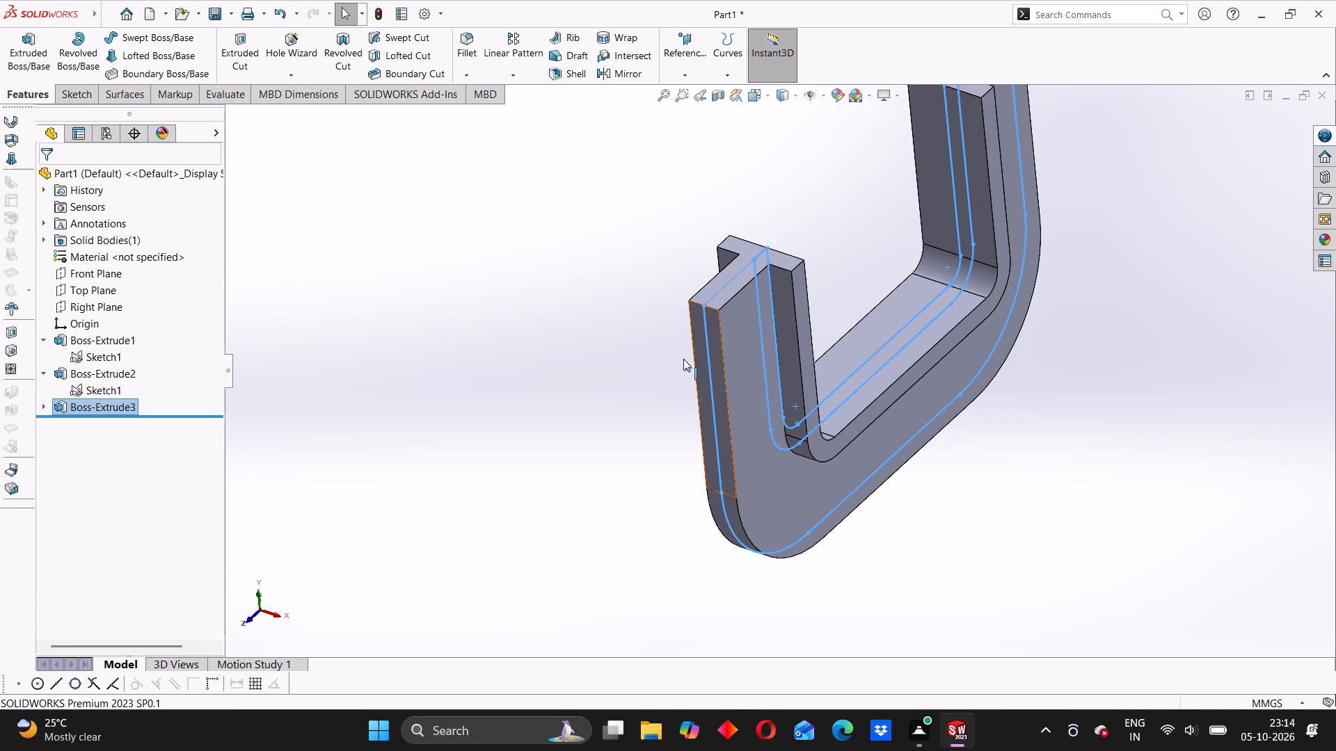
{"action": "left_click", "coordinate": [636, 369]}
{"action": "middle_click", "coordinate": [681, 371]}
{"action": "scroll", "coordinate": [689, 362], "scroll_direction": "up", "scroll_amount": 2}
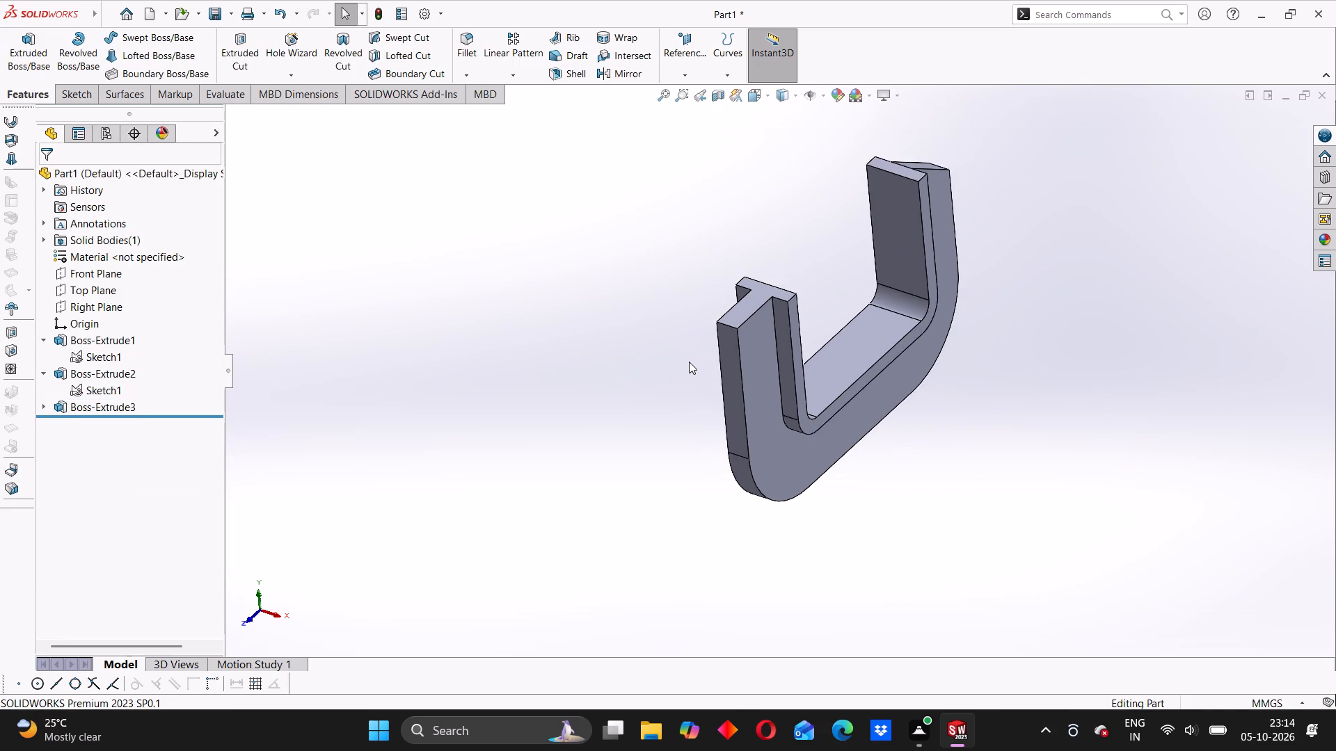
{"action": "scroll", "coordinate": [689, 362], "scroll_direction": "up", "scroll_amount": 2}
{"action": "middle_click_drag", "start_coordinate": [765, 405], "coordinate": [691, 398]}
{"action": "middle_click_drag", "start_coordinate": [927, 292], "coordinate": [900, 345]}
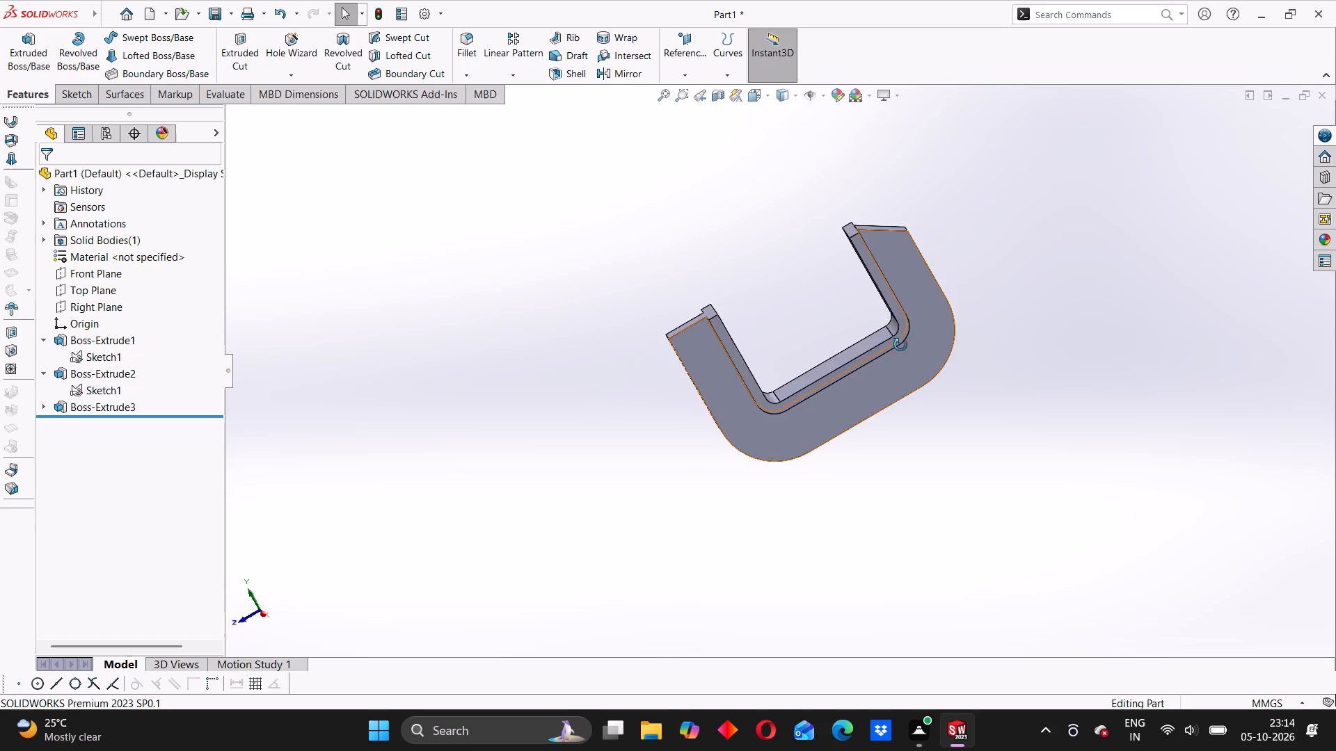
{"action": "middle_click_drag", "start_coordinate": [900, 345], "coordinate": [780, 501]}
{"action": "scroll", "coordinate": [777, 380], "scroll_direction": "down", "scroll_amount": 3}
{"action": "middle_click_drag", "start_coordinate": [763, 387], "coordinate": [944, 375]}
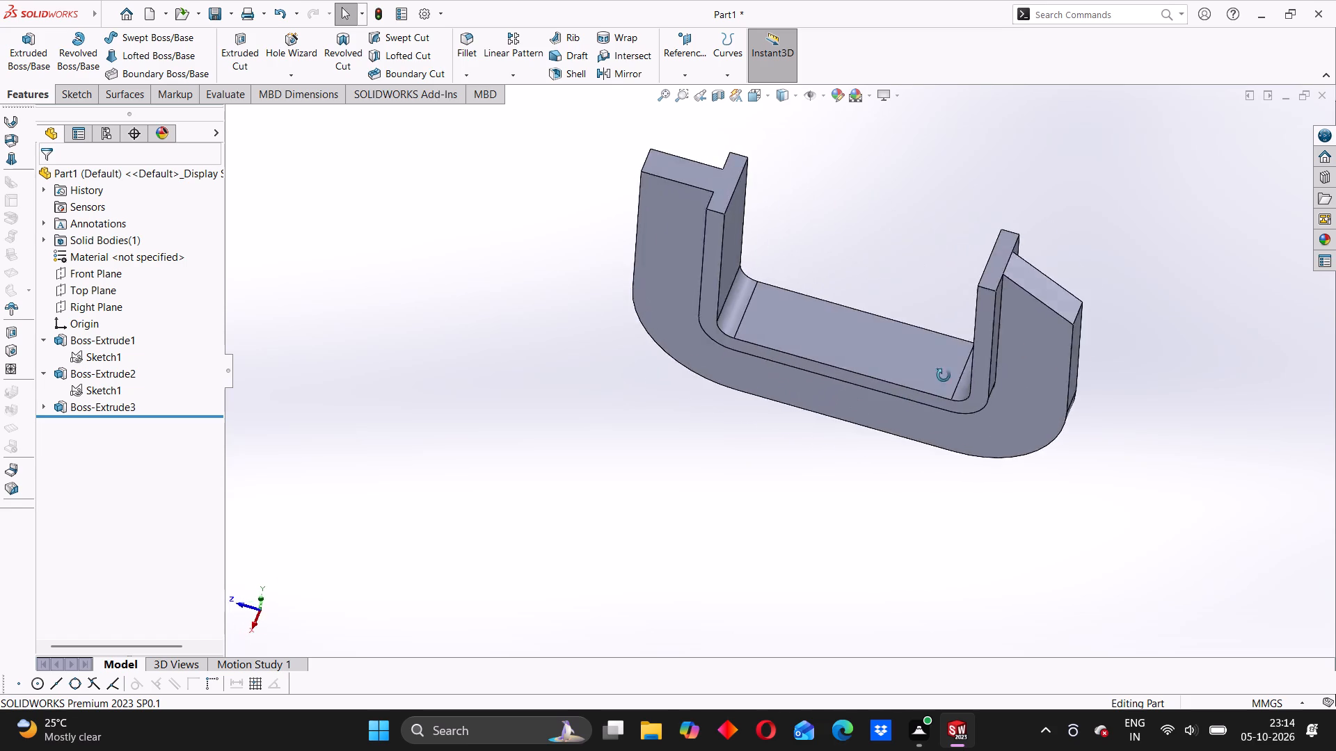
{"action": "middle_click_drag", "start_coordinate": [944, 375], "coordinate": [1002, 329]}
{"action": "middle_click_drag", "start_coordinate": [975, 398], "coordinate": [902, 322]}
{"action": "scroll", "coordinate": [826, 312], "scroll_direction": "up", "scroll_amount": 2}
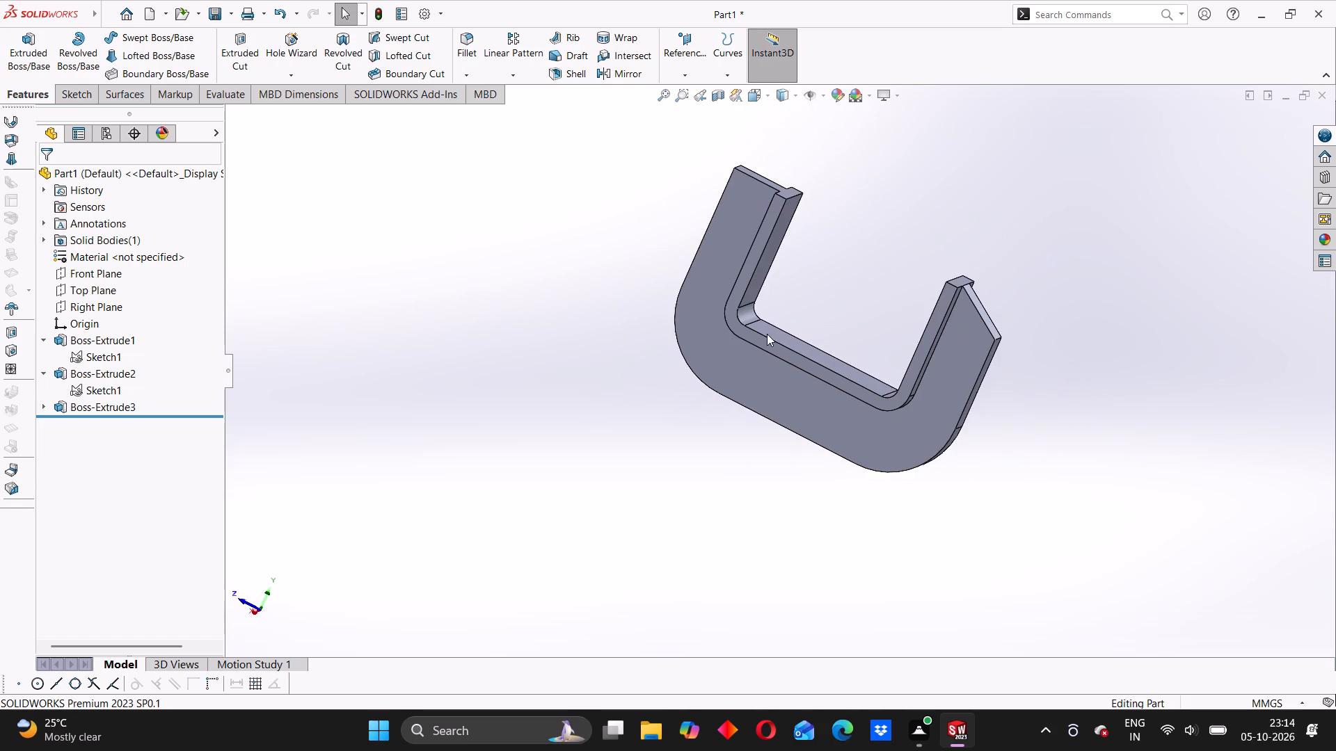
{"action": "middle_click_drag", "start_coordinate": [718, 339], "coordinate": [963, 595]}
{"action": "middle_click_drag", "start_coordinate": [939, 385], "coordinate": [685, 361]}
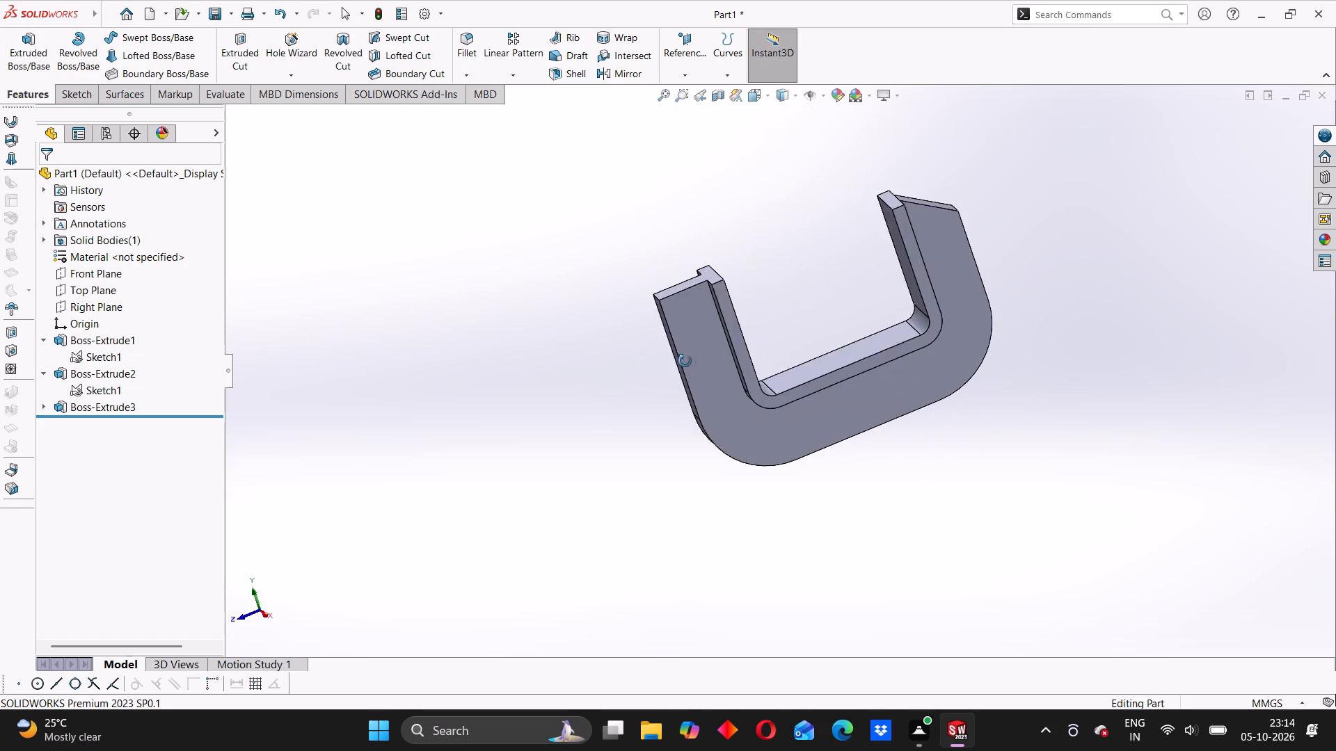
{"action": "middle_click_drag", "start_coordinate": [685, 361], "coordinate": [677, 348]}
{"action": "middle_click_drag", "start_coordinate": [684, 341], "coordinate": [740, 292]}
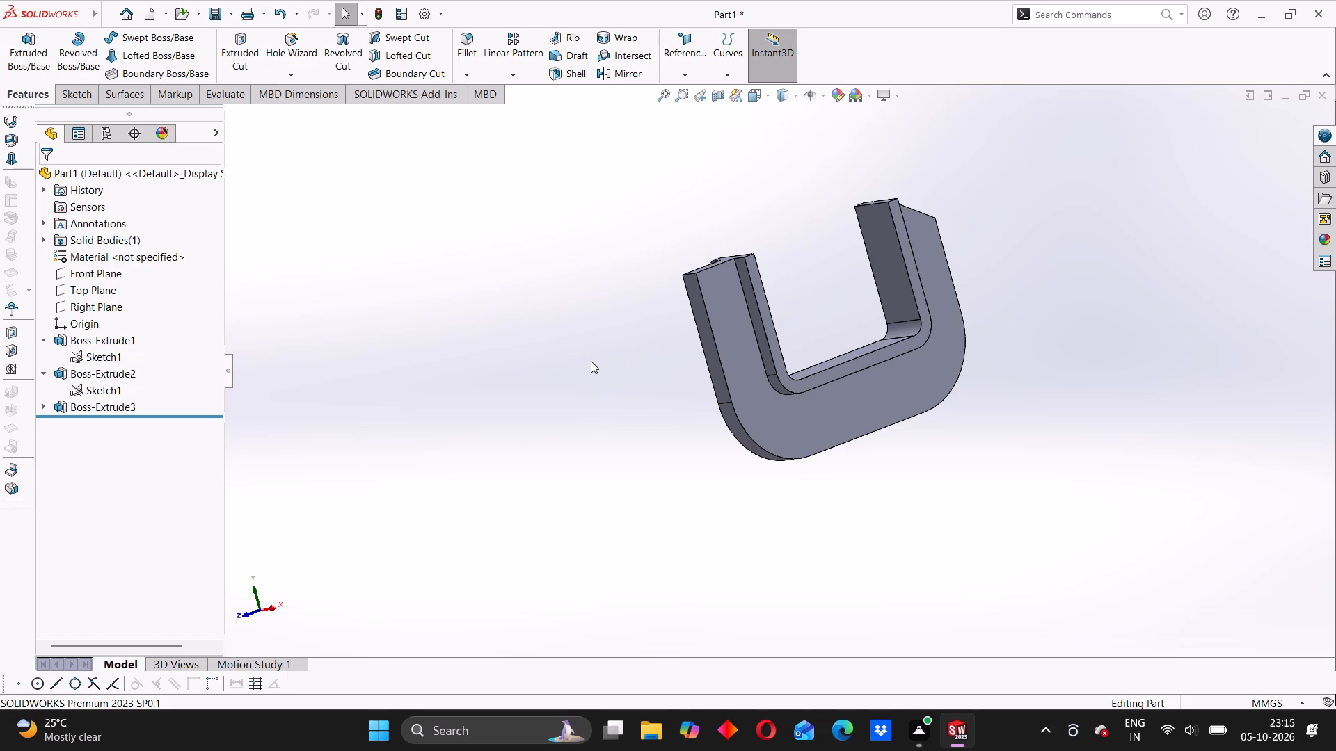
{"action": "scroll", "coordinate": [820, 253], "scroll_direction": "down", "scroll_amount": 1}
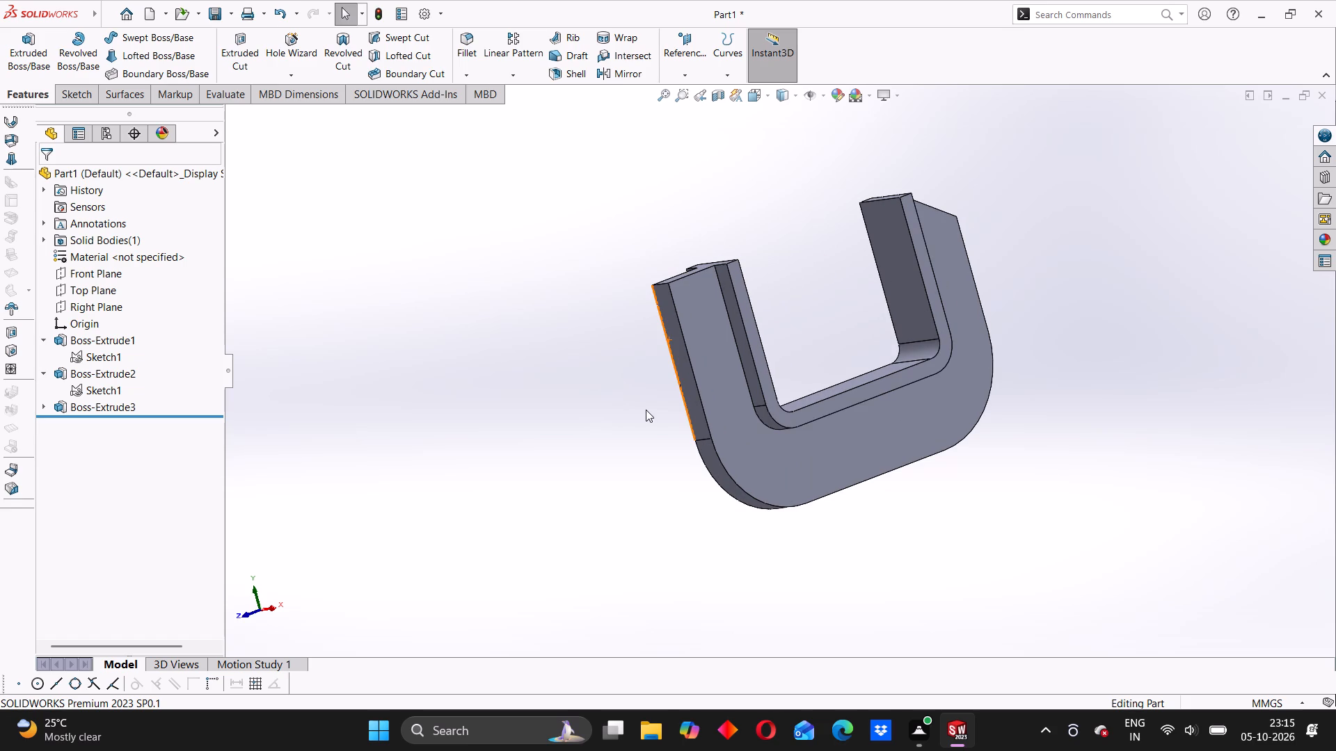
{"action": "middle_click_drag", "start_coordinate": [646, 408], "coordinate": [718, 419]}
{"action": "middle_click_drag", "start_coordinate": [881, 471], "coordinate": [698, 502]}
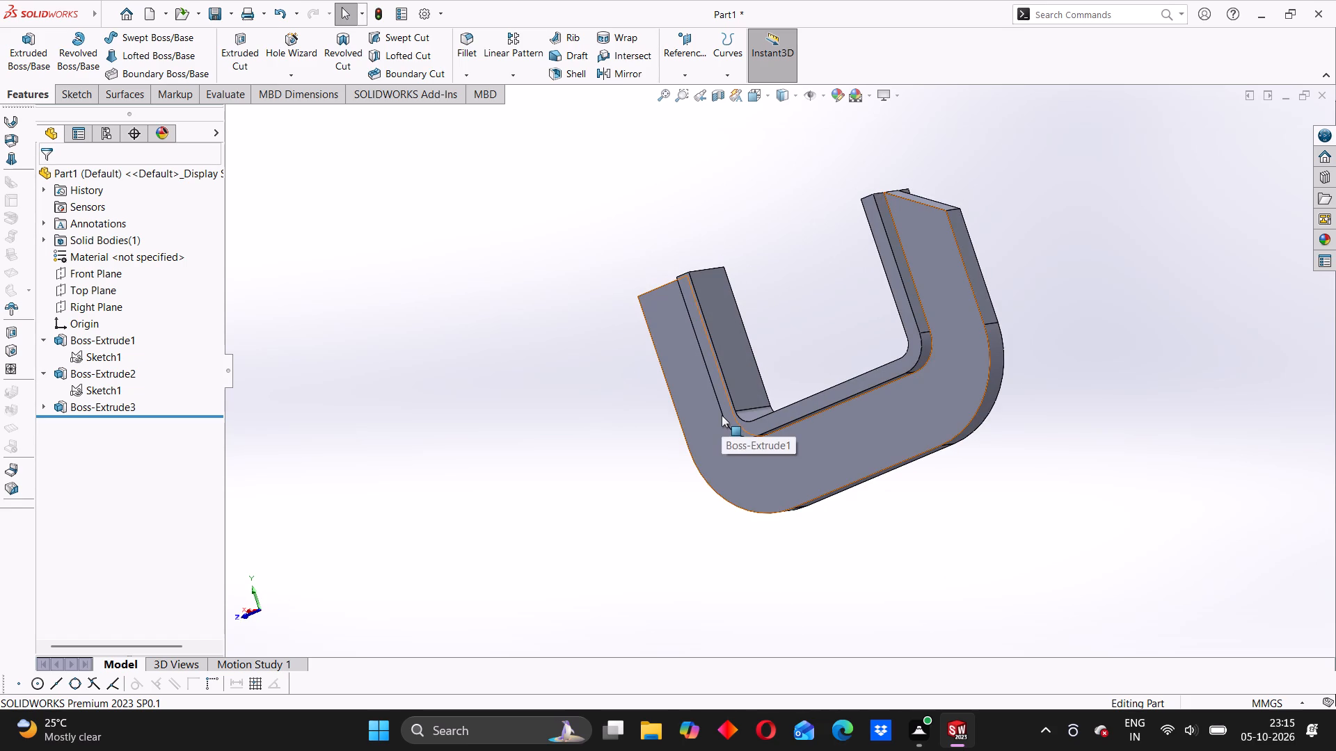
On the web's outer vertical face at the square-ended arm, sketch a 10 mm radius perimeter circle through the flange's side edges and top edge midpoint.
{"action": "scroll", "coordinate": [655, 339], "scroll_direction": "down", "scroll_amount": 3}
{"action": "middle_click_drag", "start_coordinate": [613, 387], "coordinate": [668, 394]}
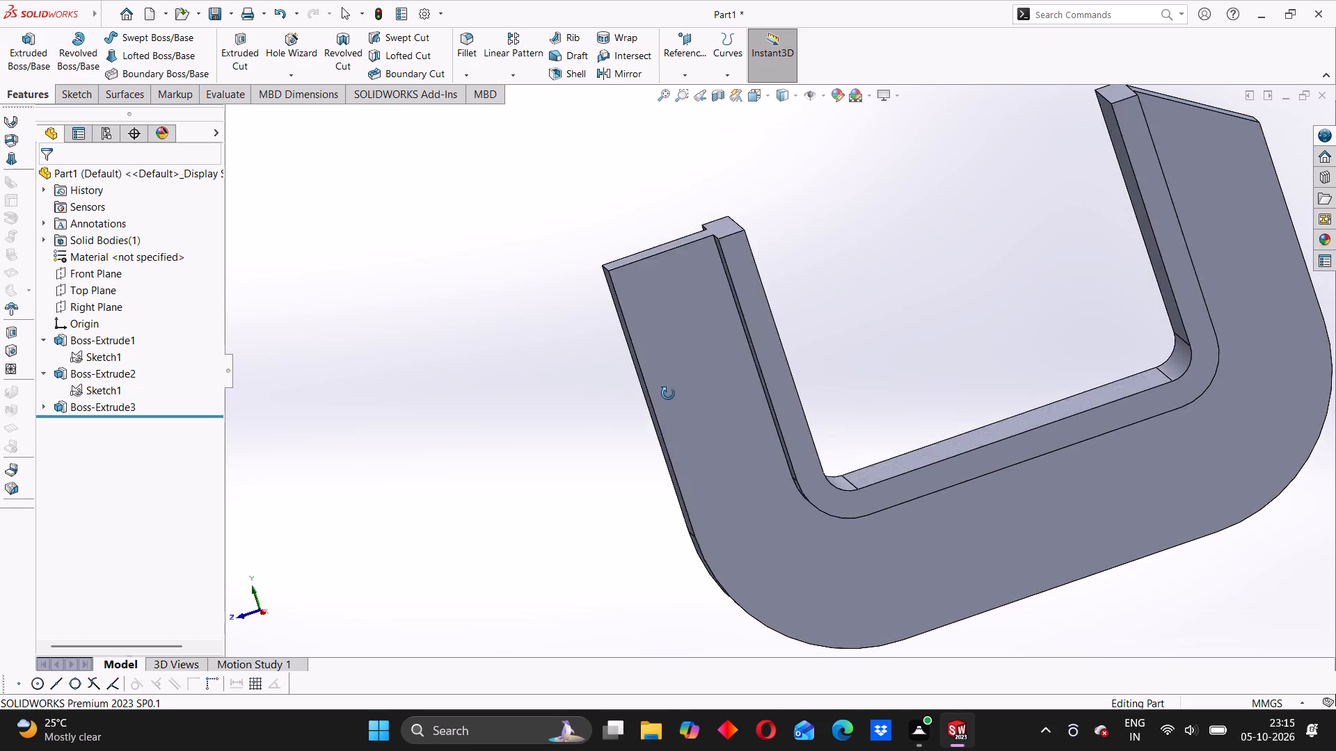
{"action": "middle_click_drag", "start_coordinate": [668, 394], "coordinate": [755, 444]}
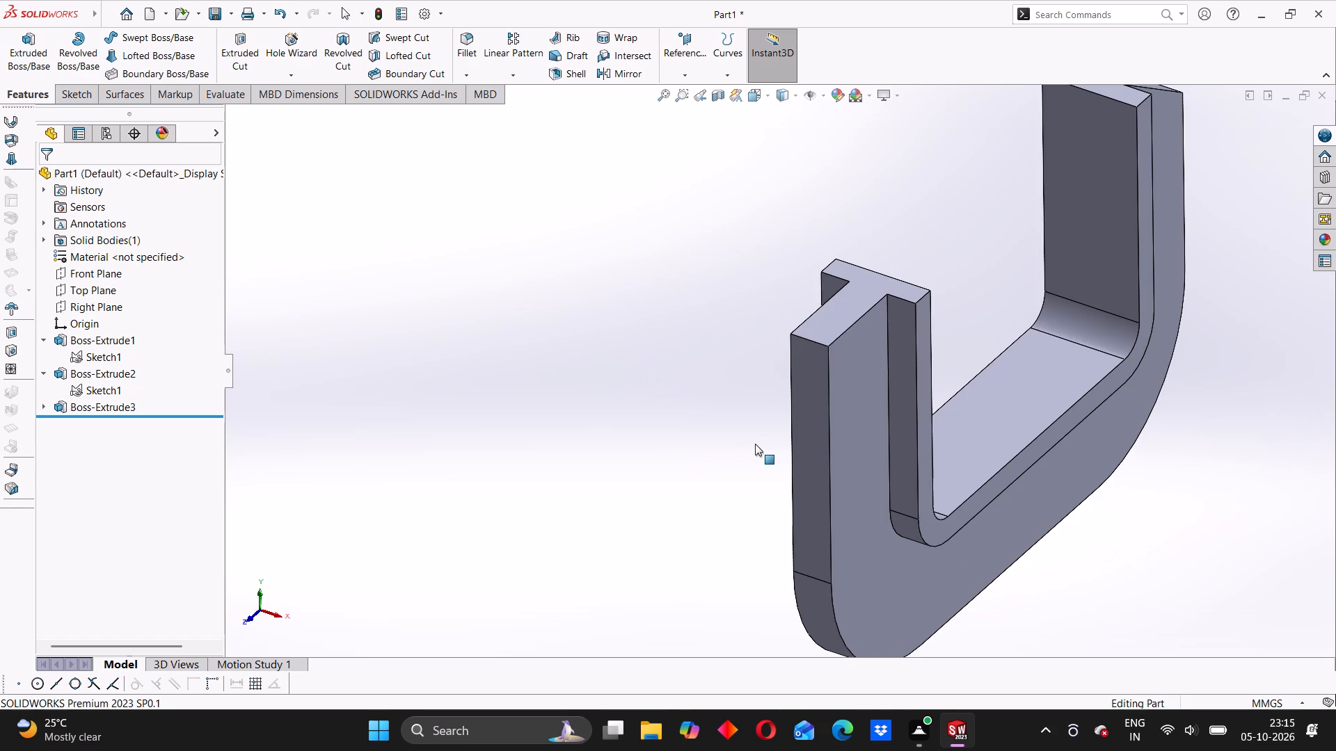
{"action": "left_click", "coordinate": [813, 375]}
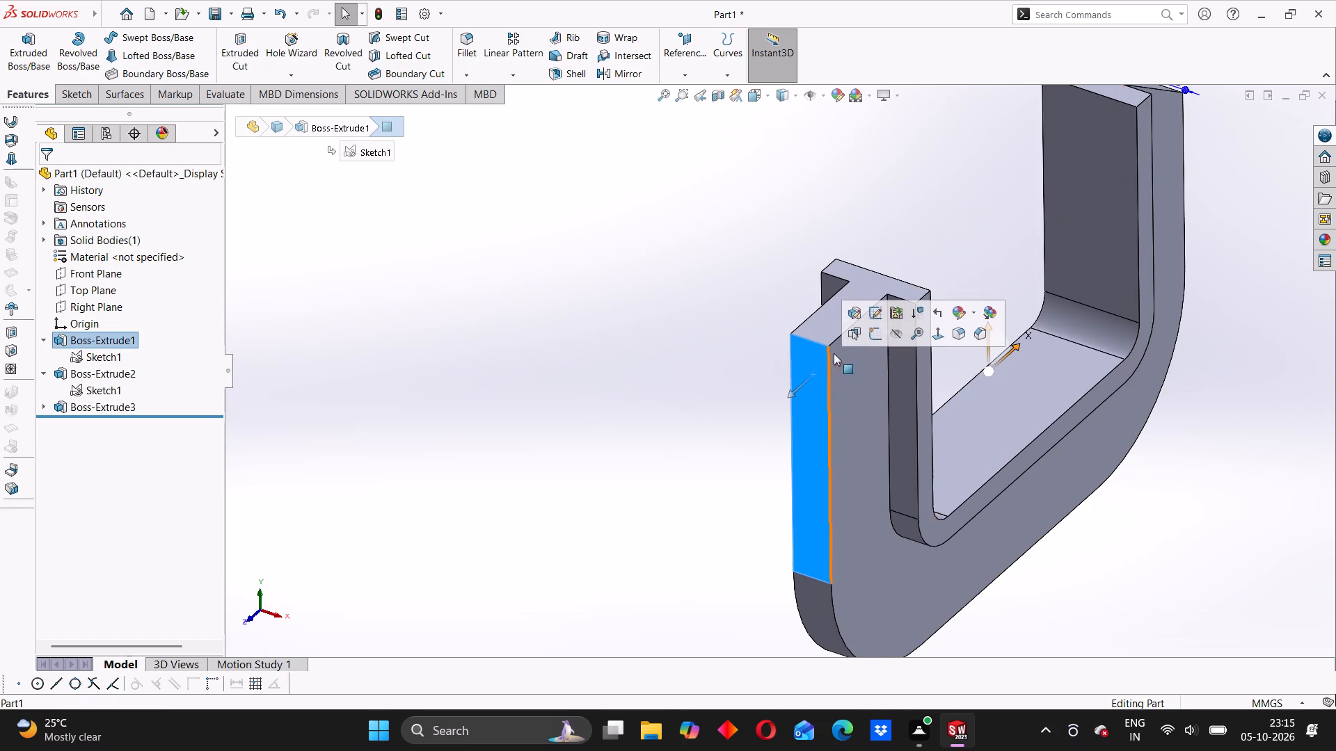
{"action": "left_click", "coordinate": [870, 331]}
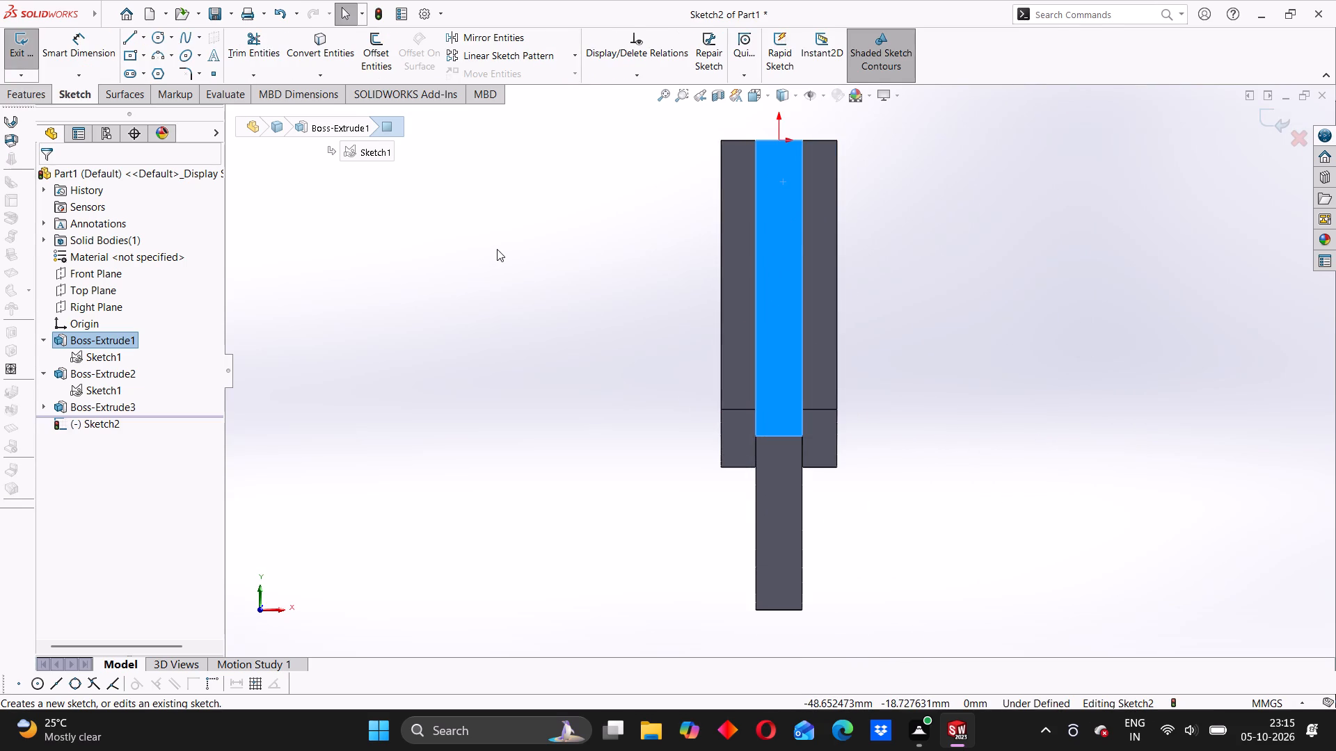
{"action": "left_click", "coordinate": [160, 35]}
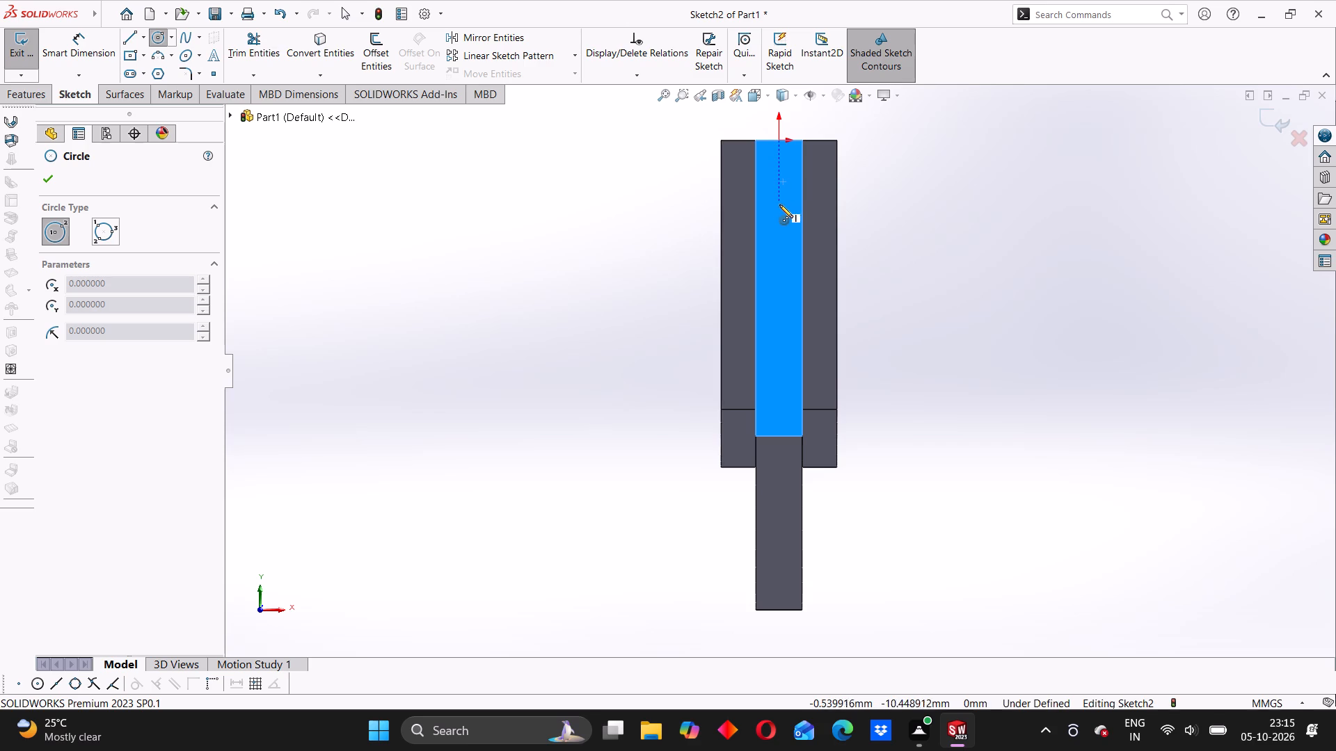
{"action": "left_click", "coordinate": [777, 228]}
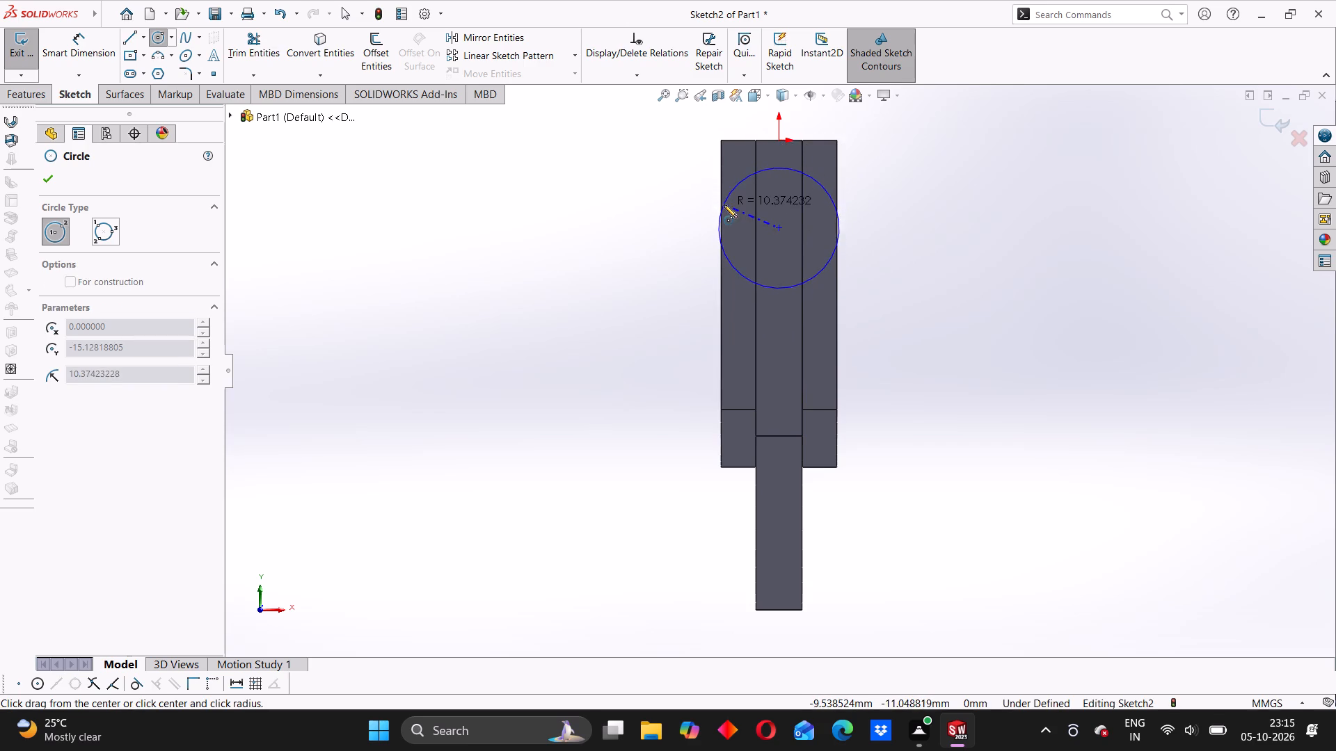
{"action": "left_click", "coordinate": [170, 36]}
{"action": "left_click", "coordinate": [188, 68]}
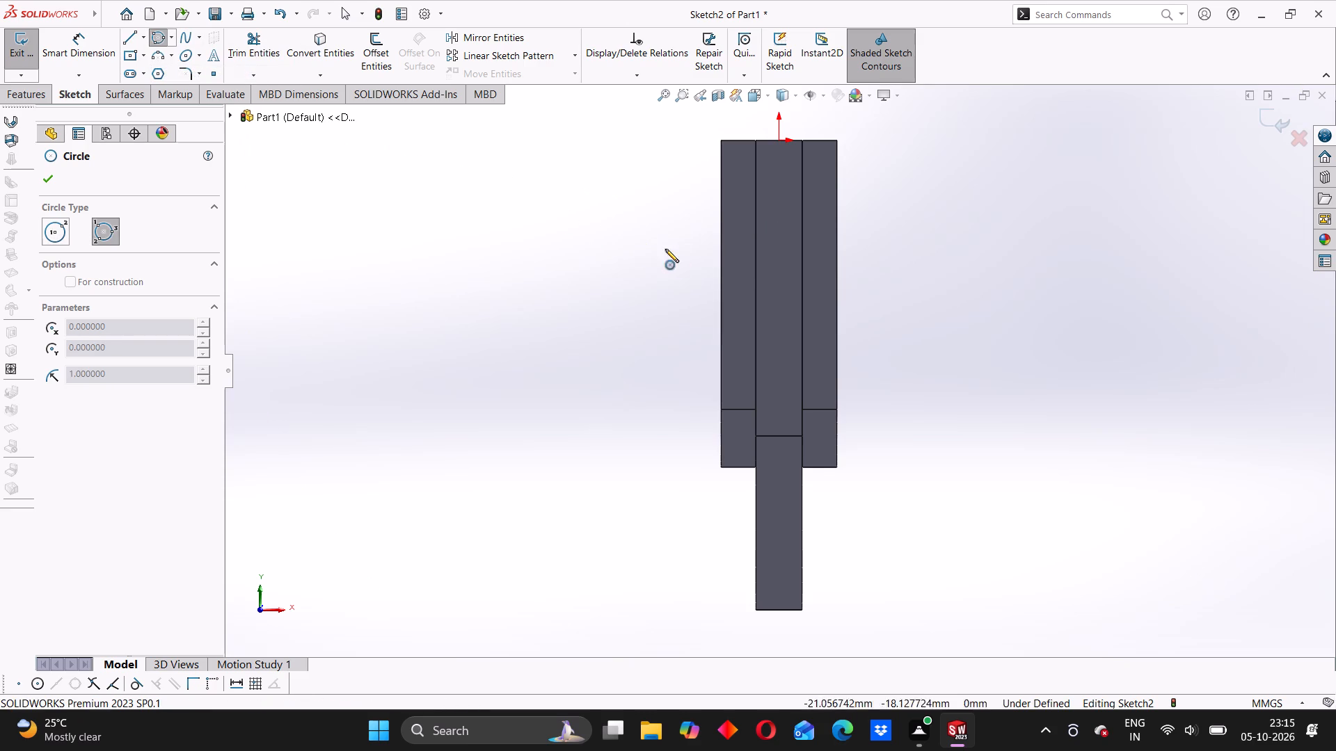
{"action": "left_click", "coordinate": [722, 202]}
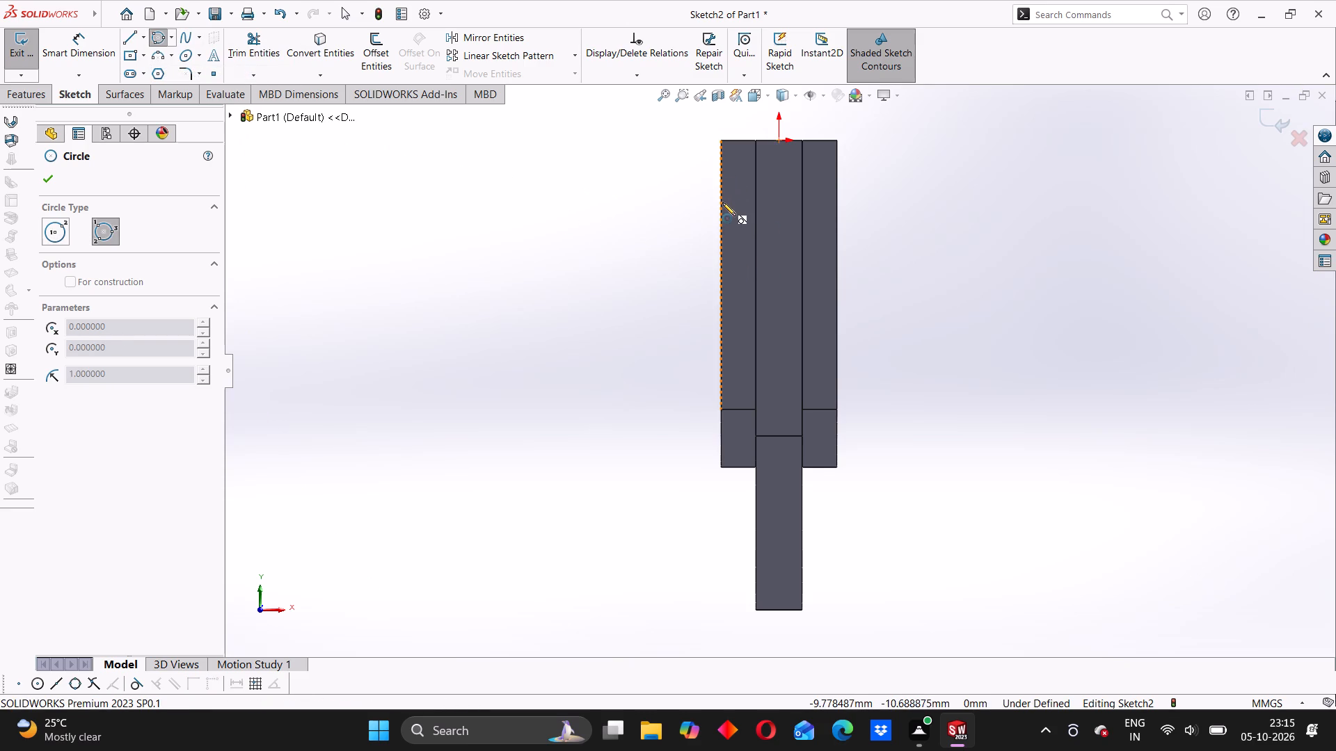
{"action": "left_click", "coordinate": [781, 144]}
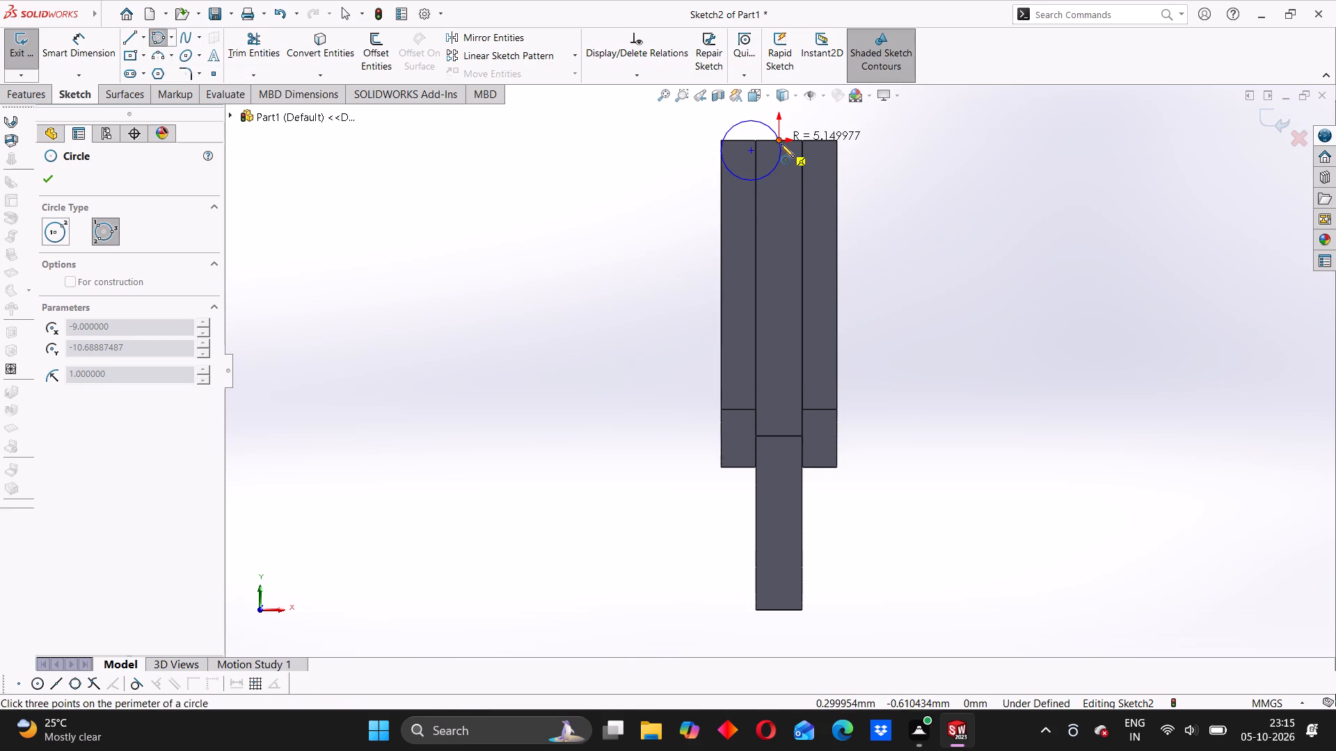
{"action": "left_click", "coordinate": [836, 189]}
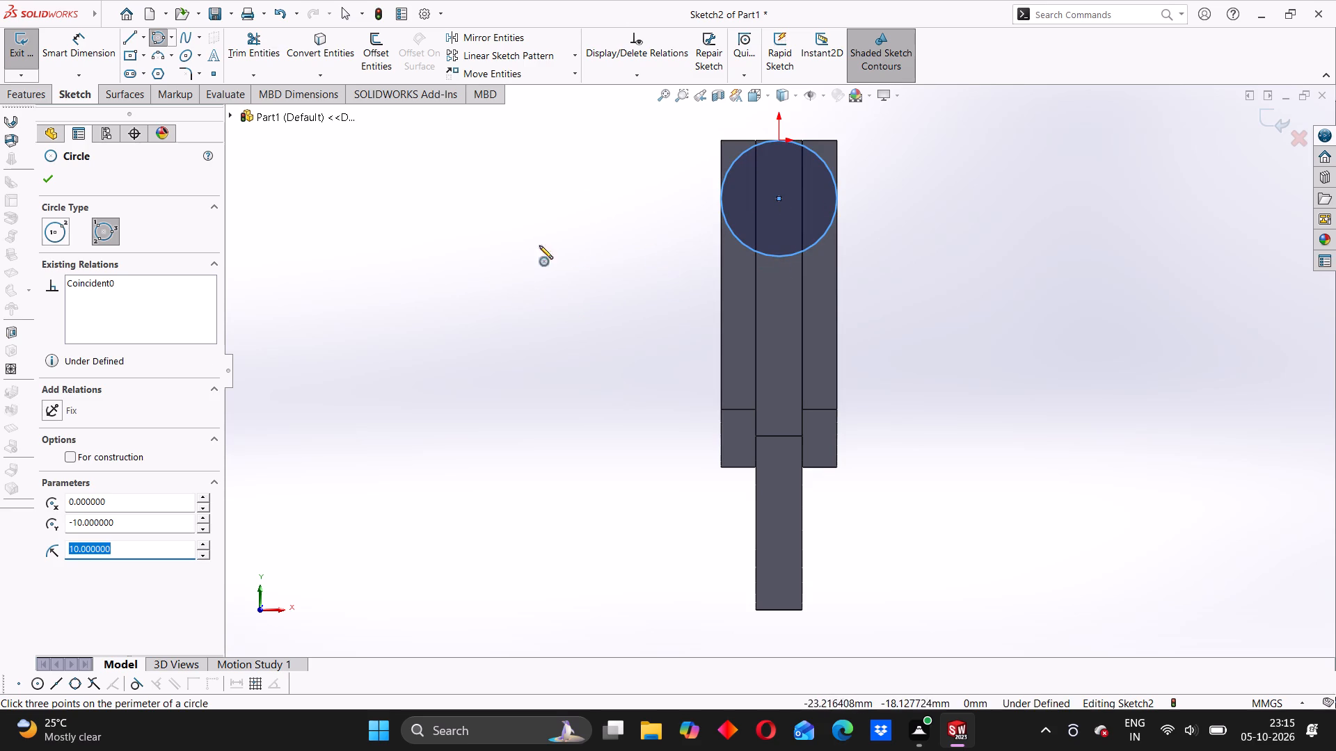
{"action": "key", "text": "Escape"}
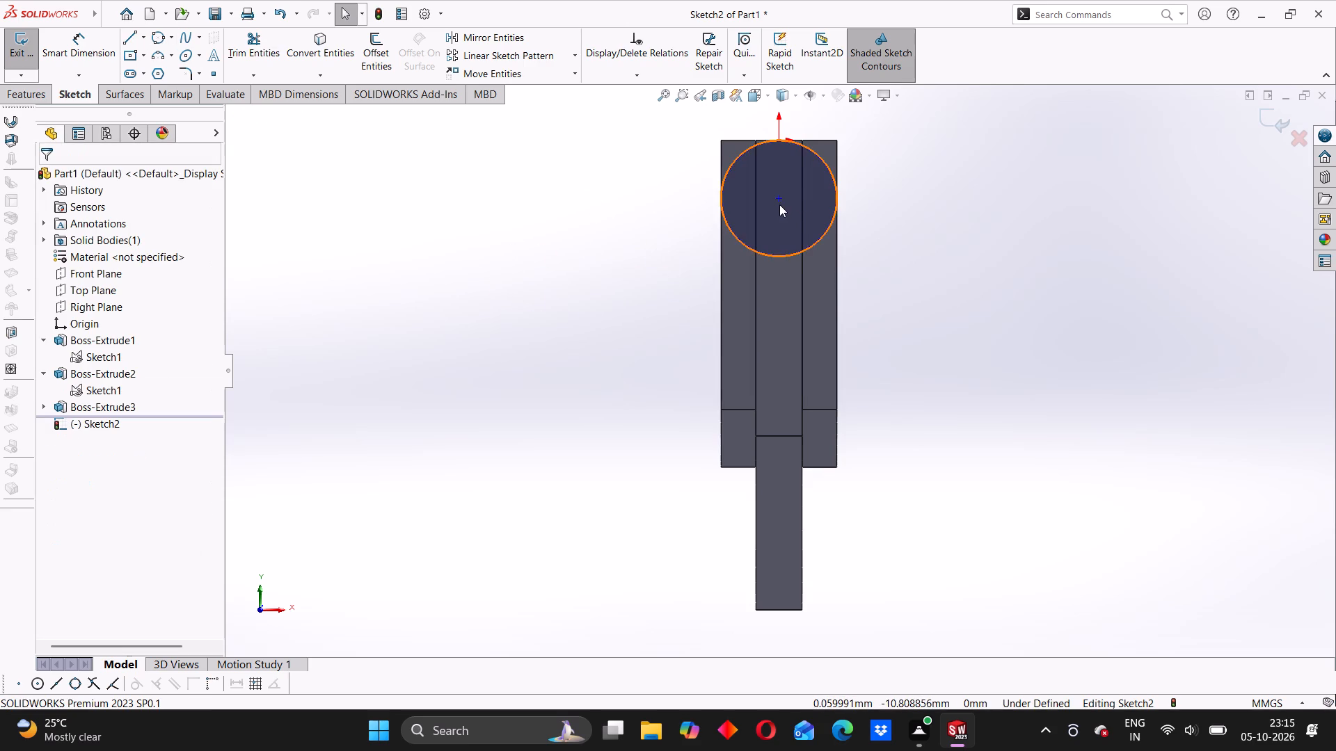
Add a Vertical relation between the circle's centre and the origin.
{"action": "left_click", "coordinate": [780, 197]}
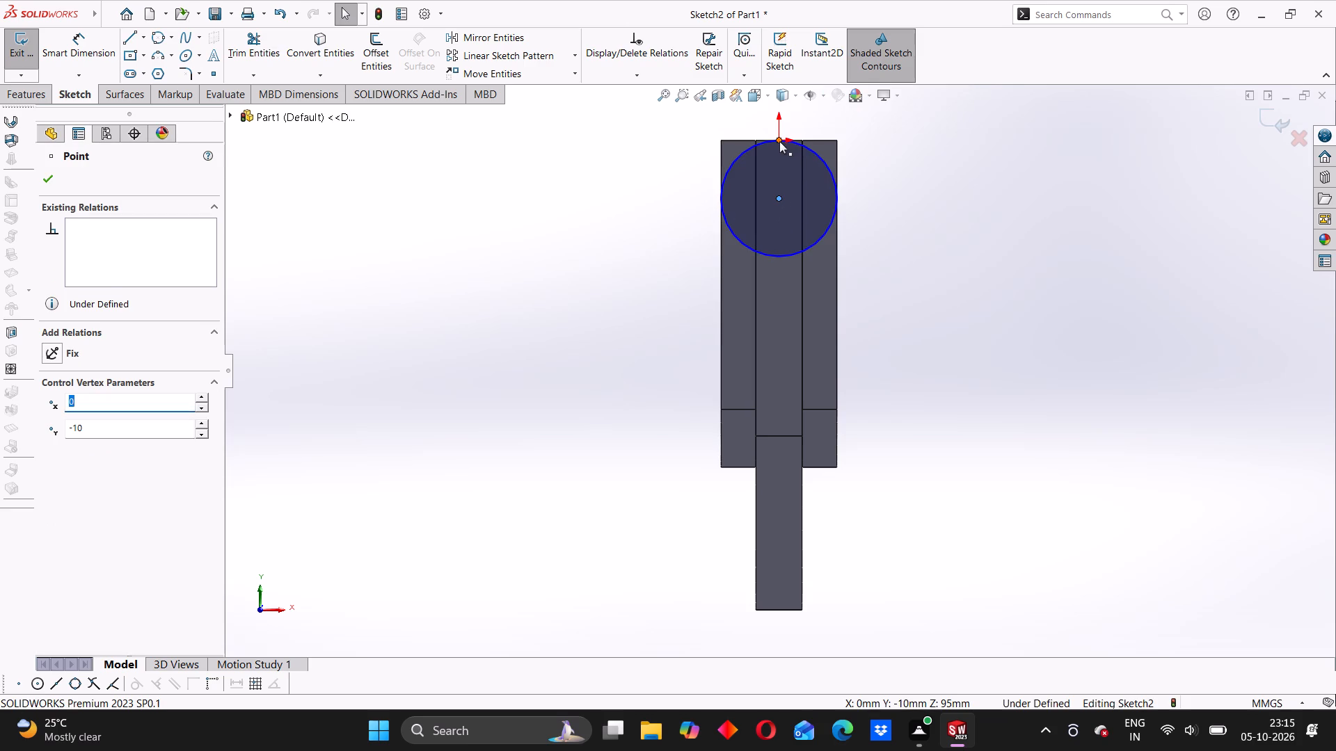
{"action": "left_click", "coordinate": [779, 141], "text": "ctrl"}
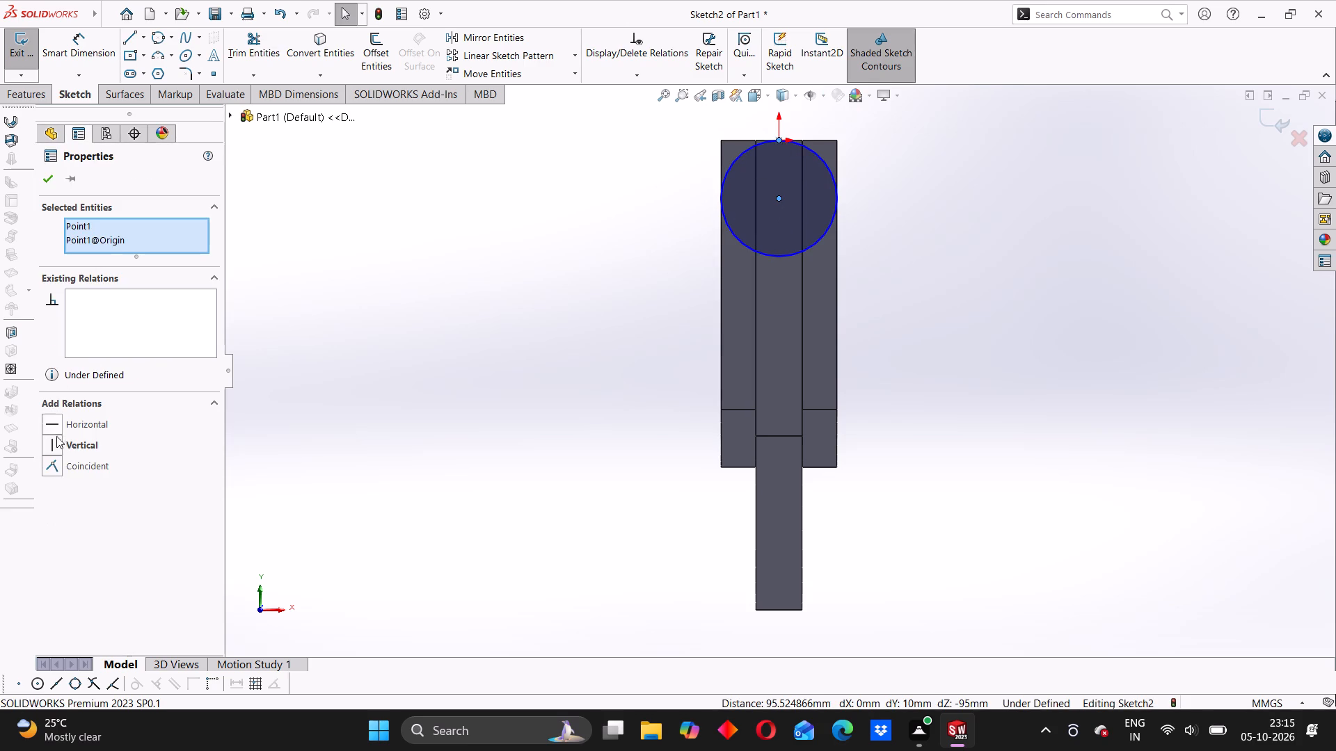
{"action": "left_click", "coordinate": [58, 444]}
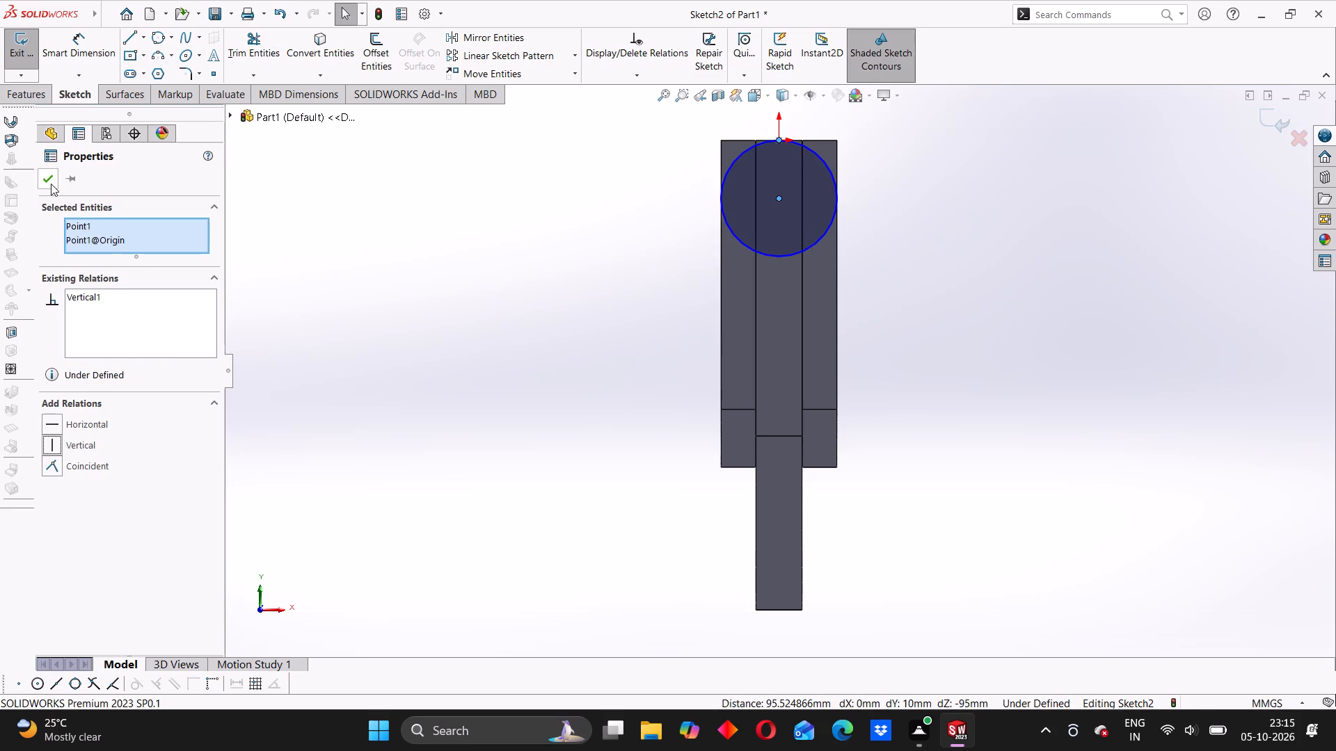
Add a Tangent relation between the sketched circle and the flange's vertical side edge.
{"action": "left_click", "coordinate": [51, 184]}
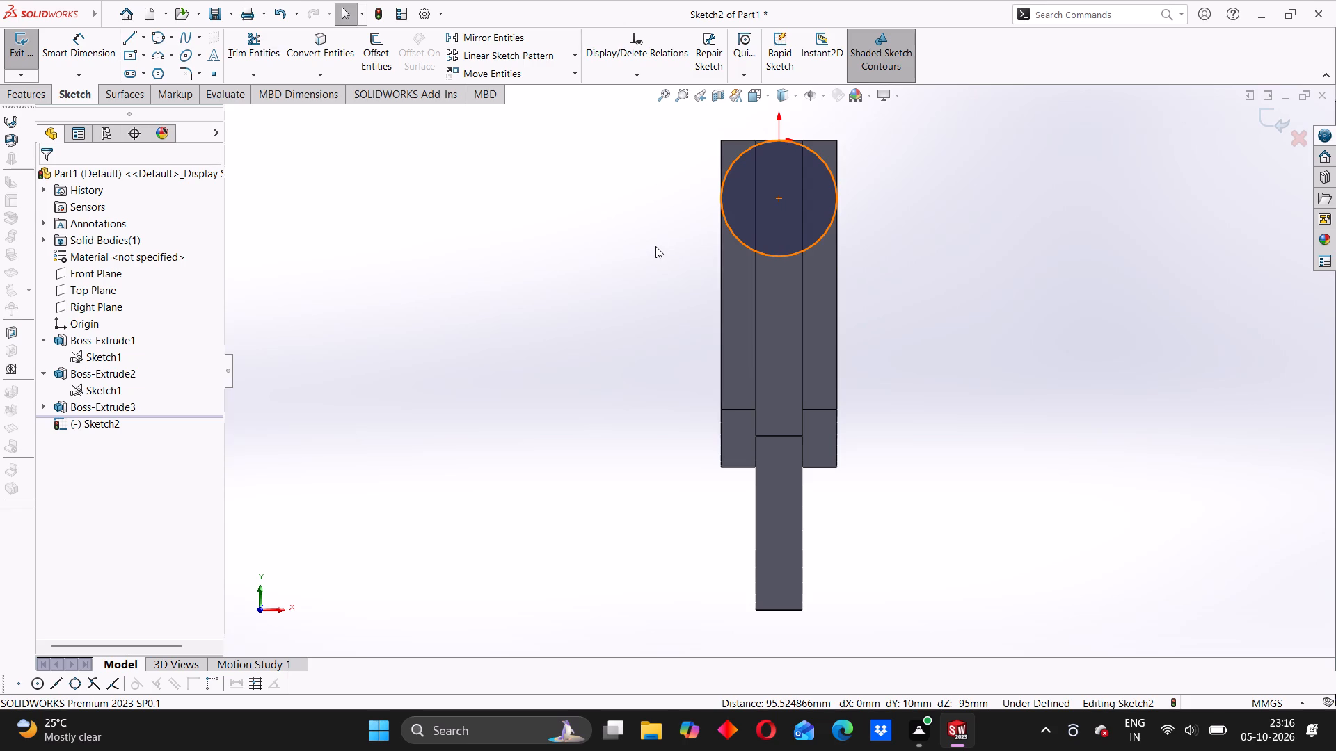
{"action": "left_click", "coordinate": [720, 202]}
{"action": "left_click", "coordinate": [722, 234], "text": "ctrl"}
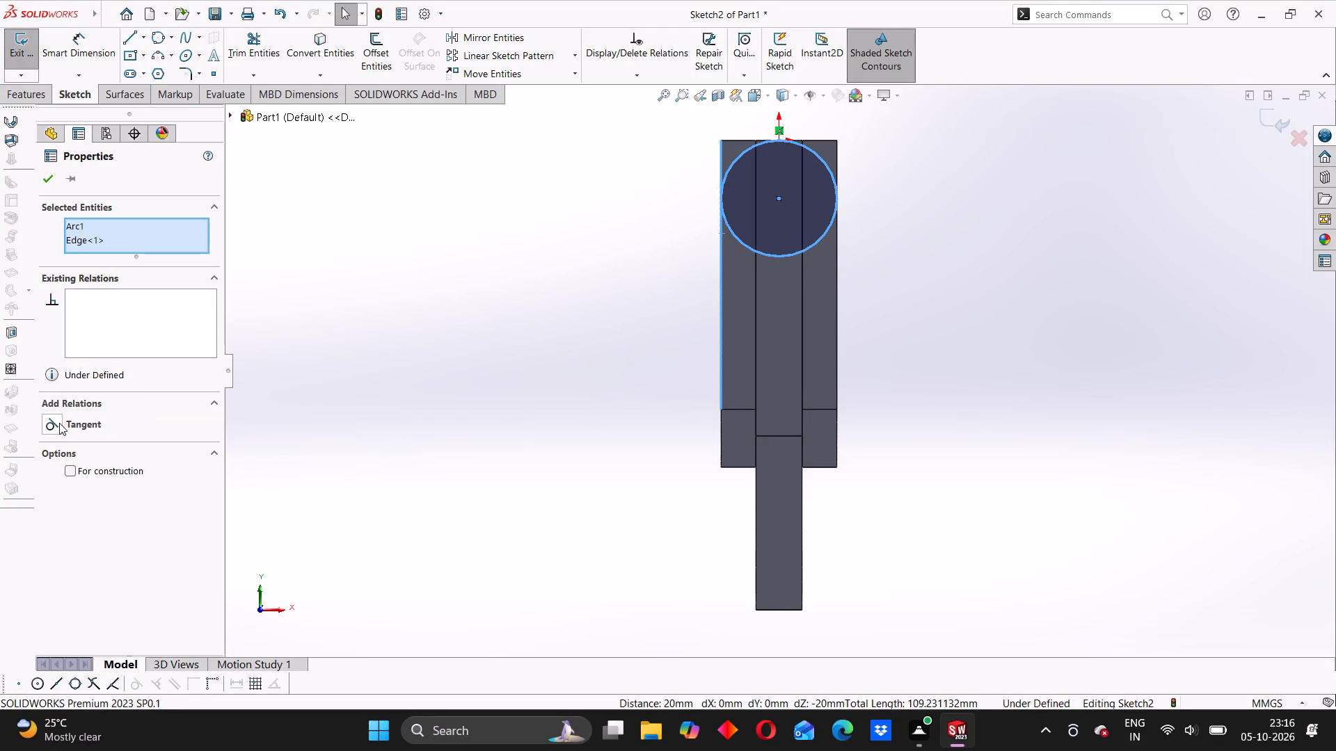
{"action": "left_click", "coordinate": [59, 423]}
{"action": "left_click", "coordinate": [47, 177]}
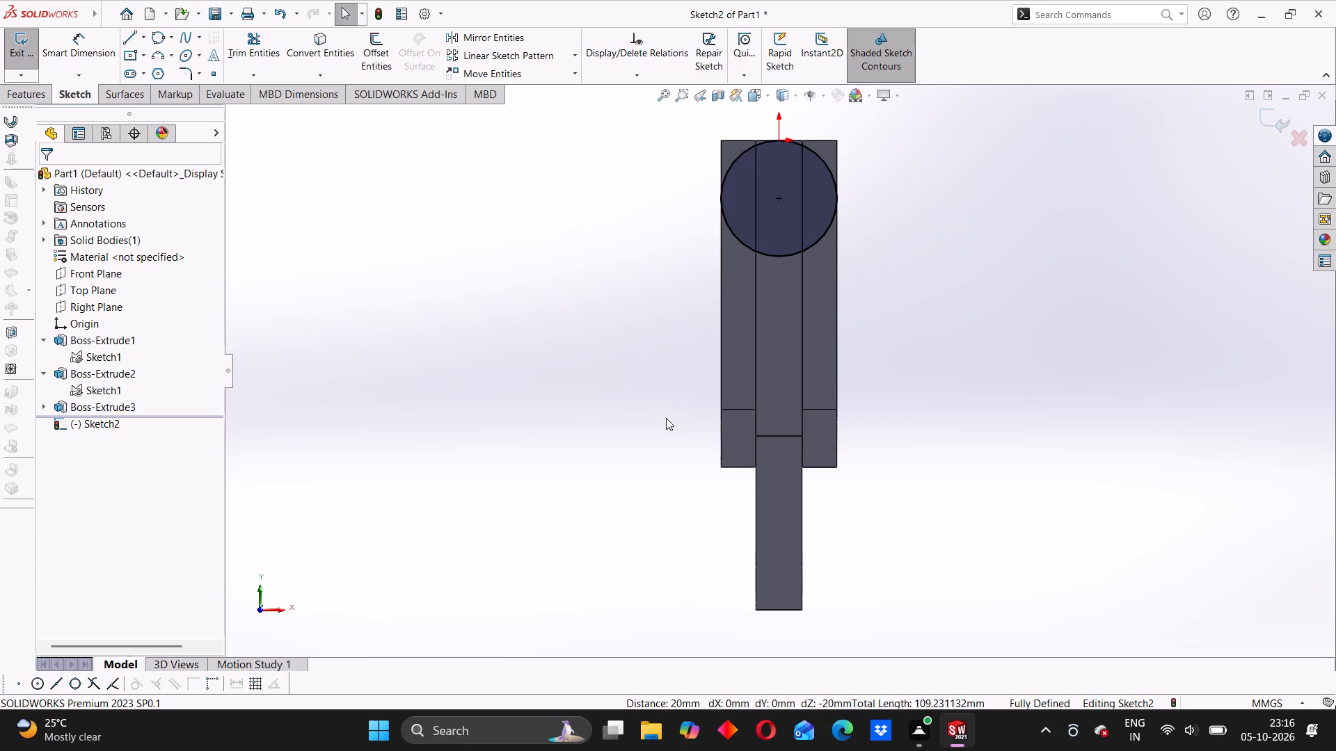
Sketch three lines from the circle's sides: about 13 mm down each flange side edge, joined below by a 20 mm horizontal line.
{"action": "left_click", "coordinate": [131, 33]}
{"action": "scroll", "coordinate": [727, 218], "scroll_direction": "down", "scroll_amount": 4}
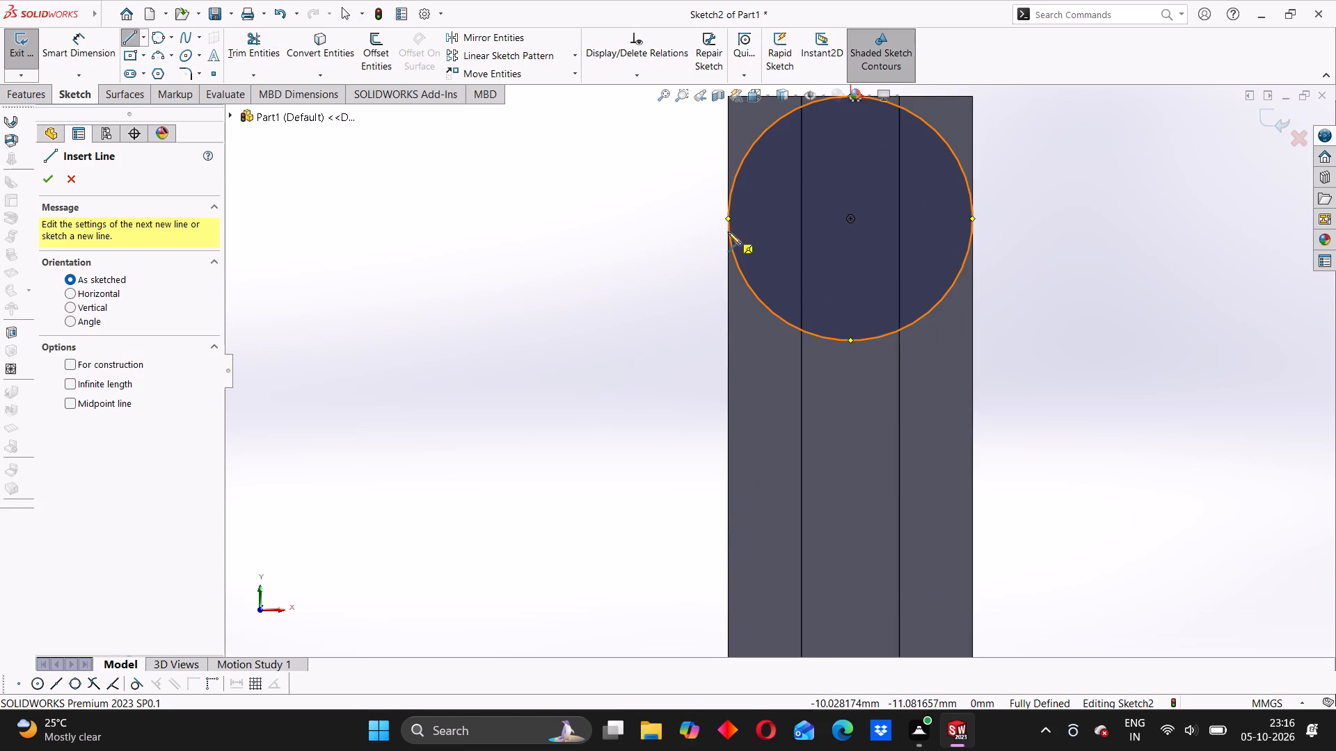
{"action": "left_click", "coordinate": [727, 227]}
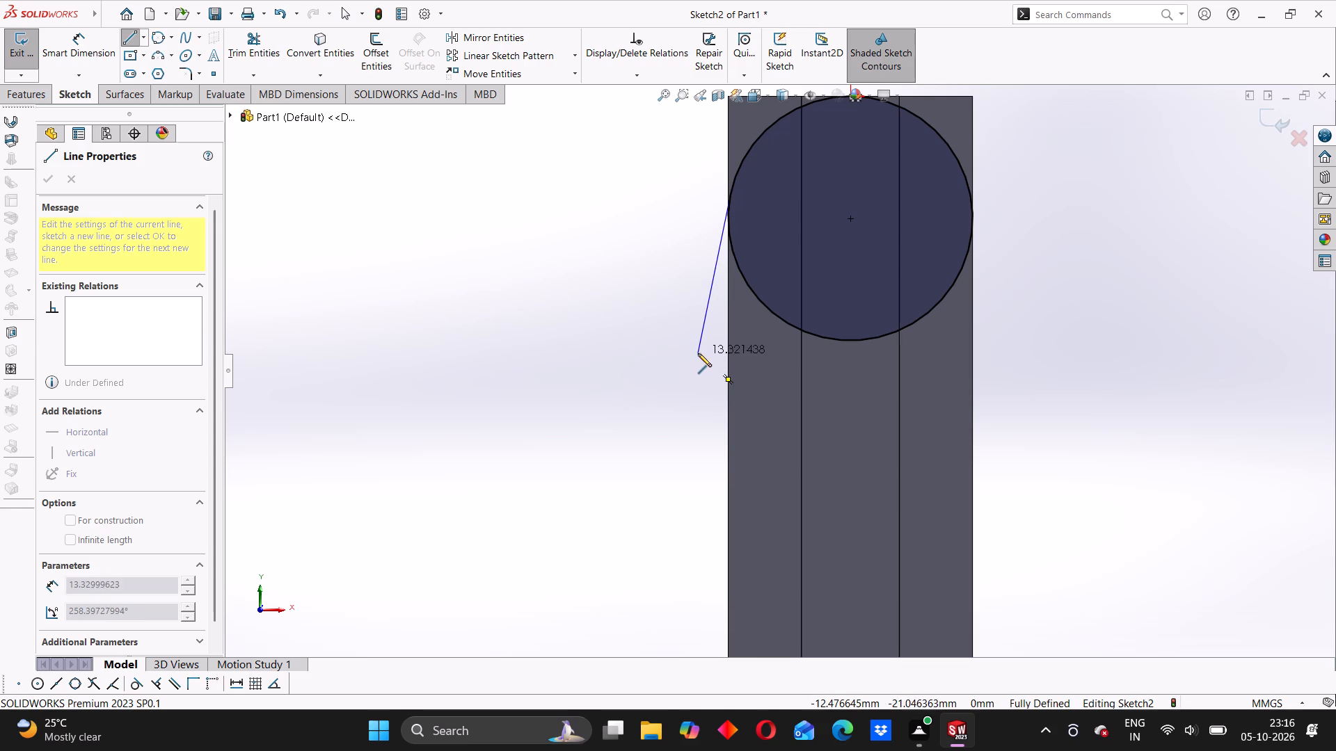
{"action": "left_click", "coordinate": [730, 382]}
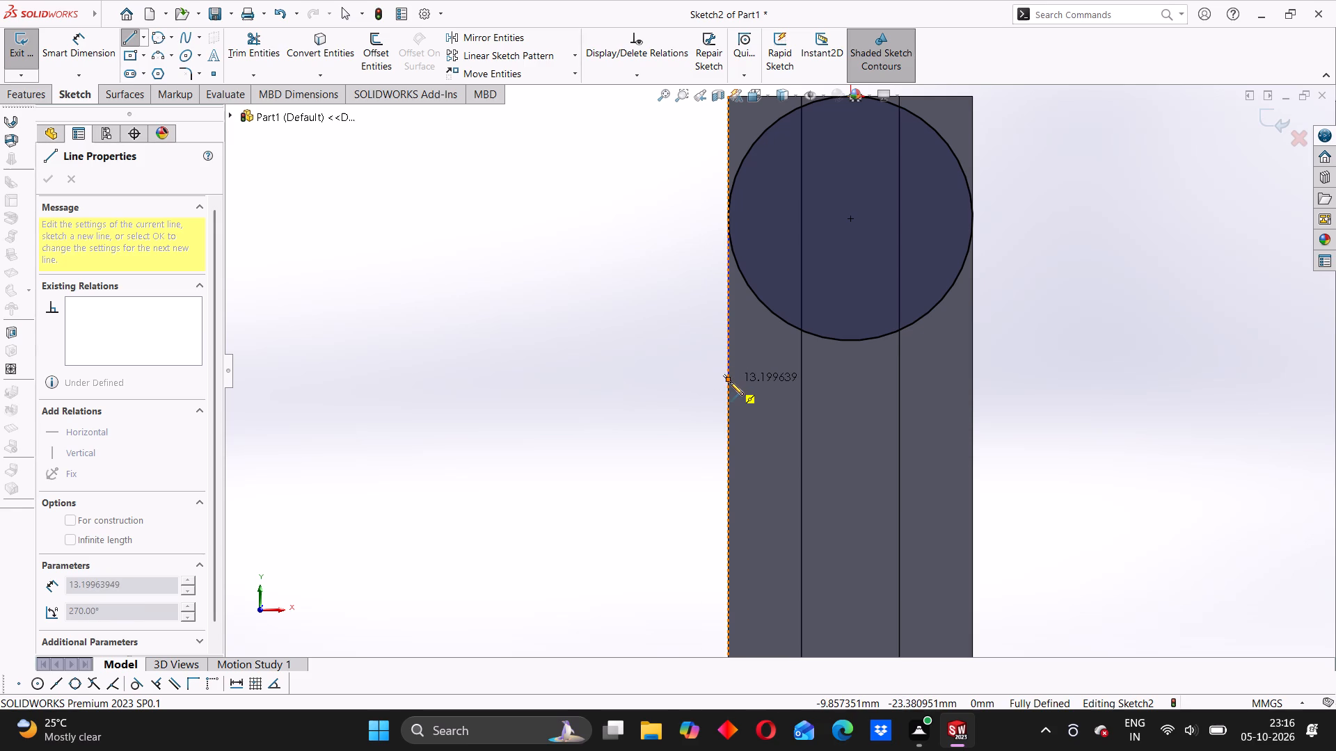
{"action": "left_click", "coordinate": [971, 380]}
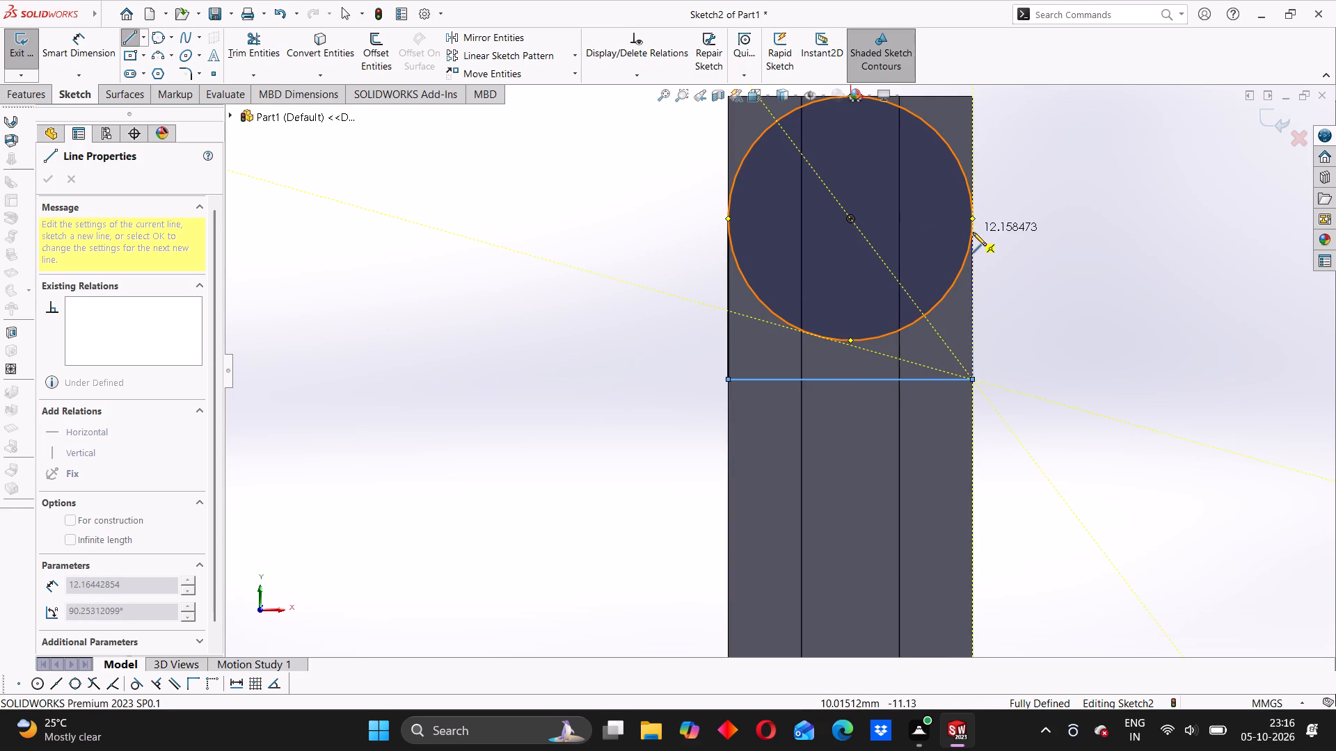
{"action": "left_click", "coordinate": [973, 232]}
{"action": "right_click", "coordinate": [564, 231]}
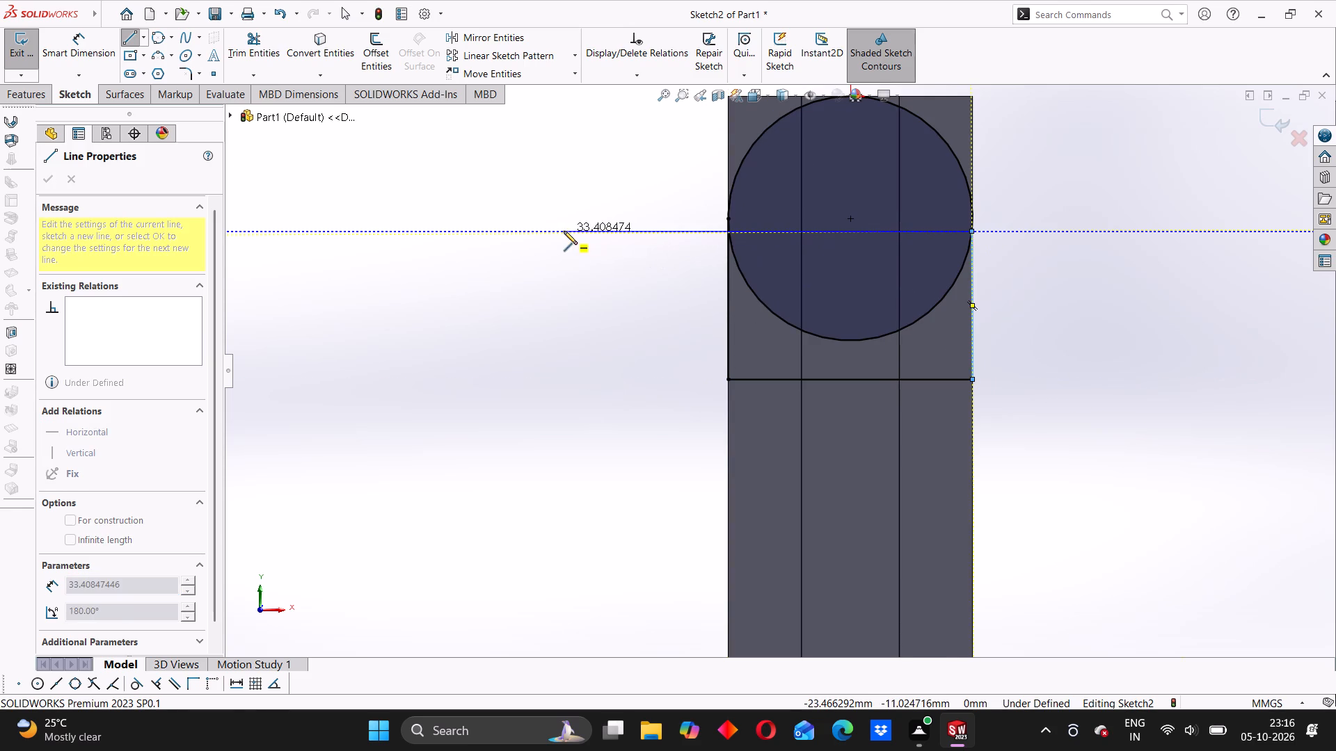
{"action": "left_click", "coordinate": [589, 239]}
Add Tangent relations between the circle and each of the two vertical side lines.
{"action": "scroll", "coordinate": [789, 307], "scroll_direction": "down", "scroll_amount": 2}
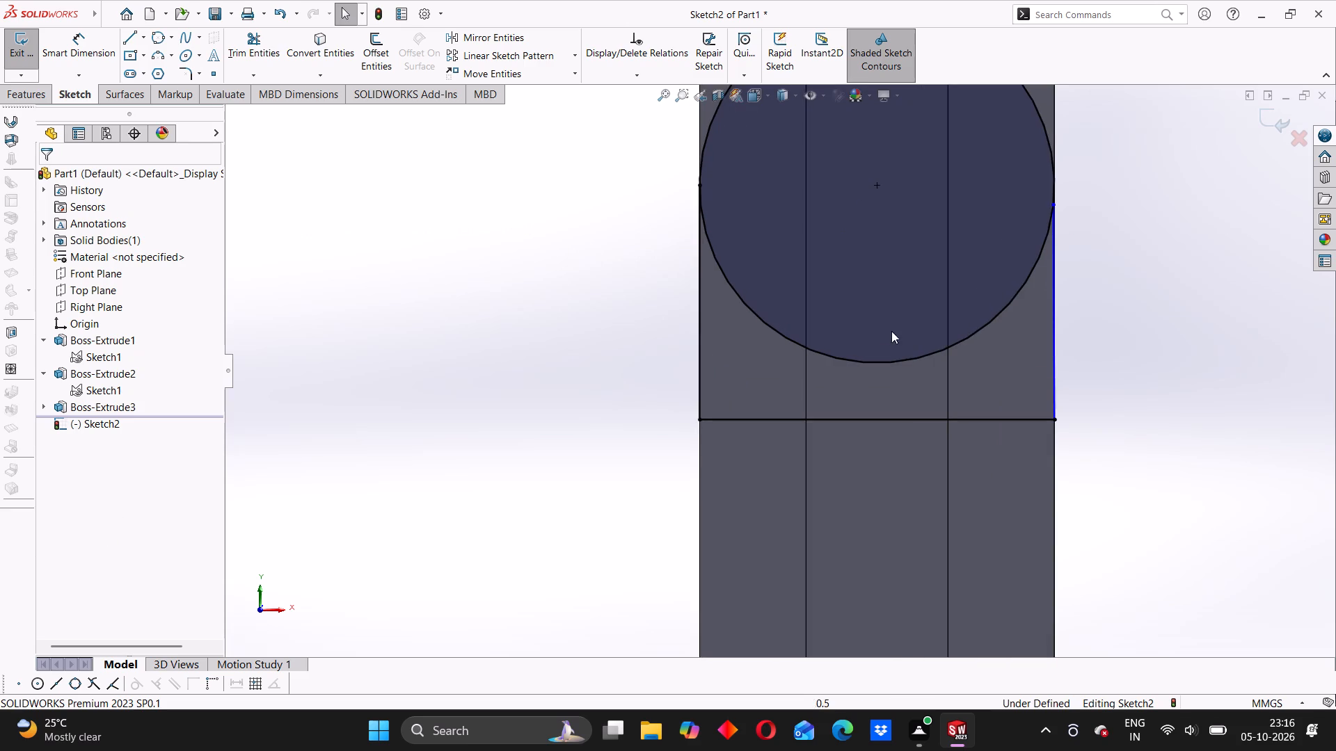
{"action": "left_click", "coordinate": [701, 269]}
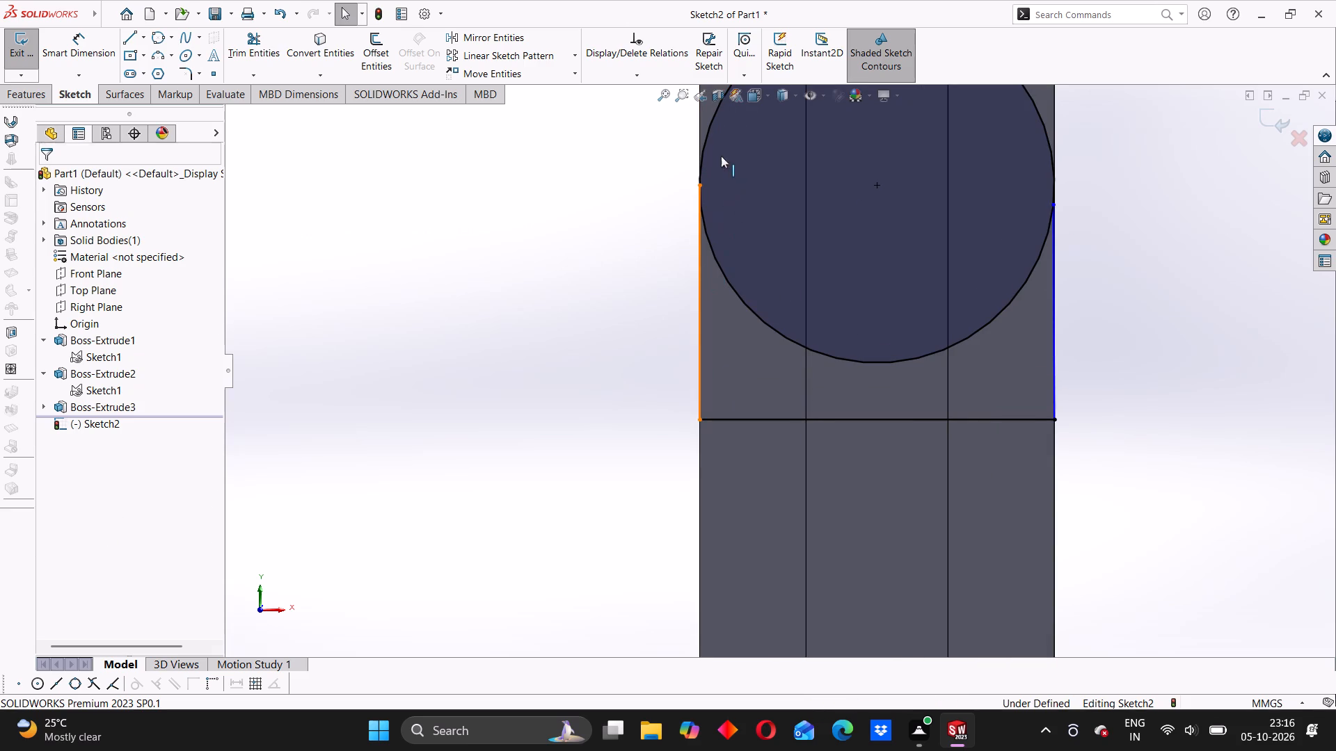
{"action": "left_click", "coordinate": [707, 144], "text": "ctrl"}
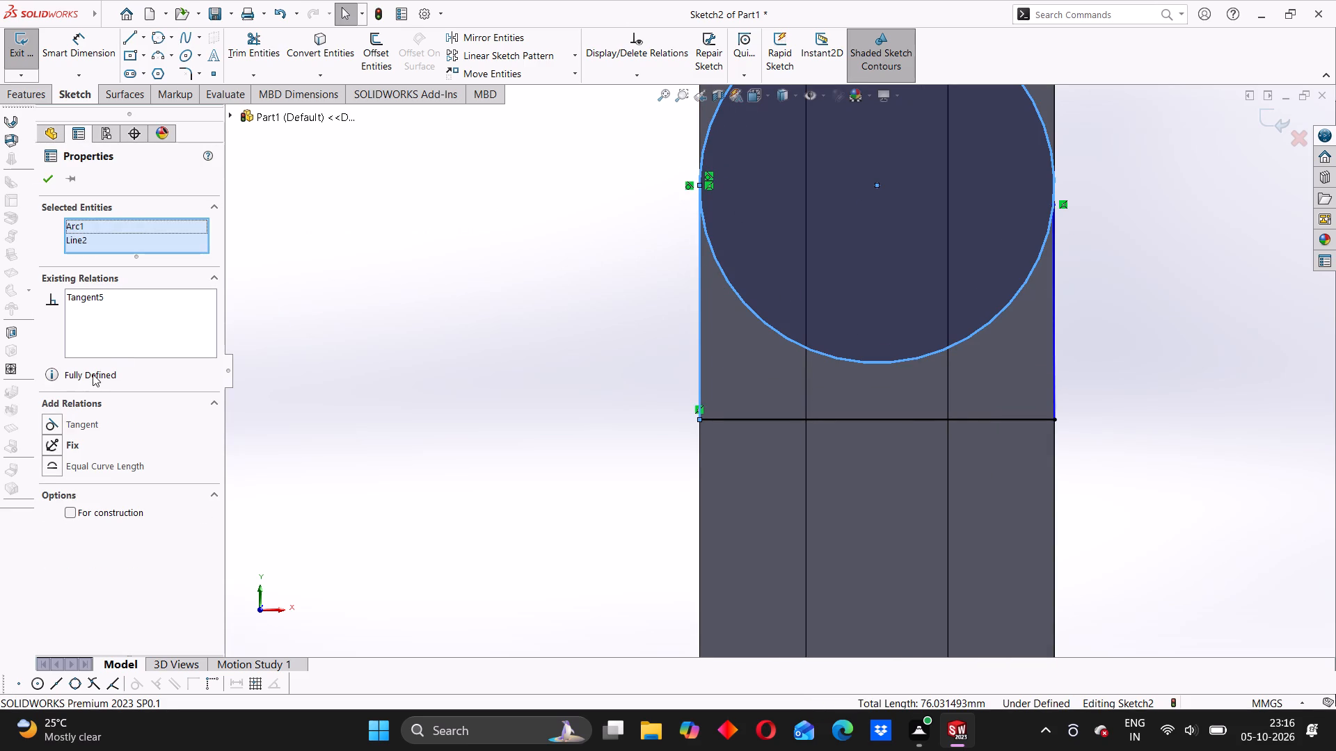
{"action": "left_click", "coordinate": [60, 427]}
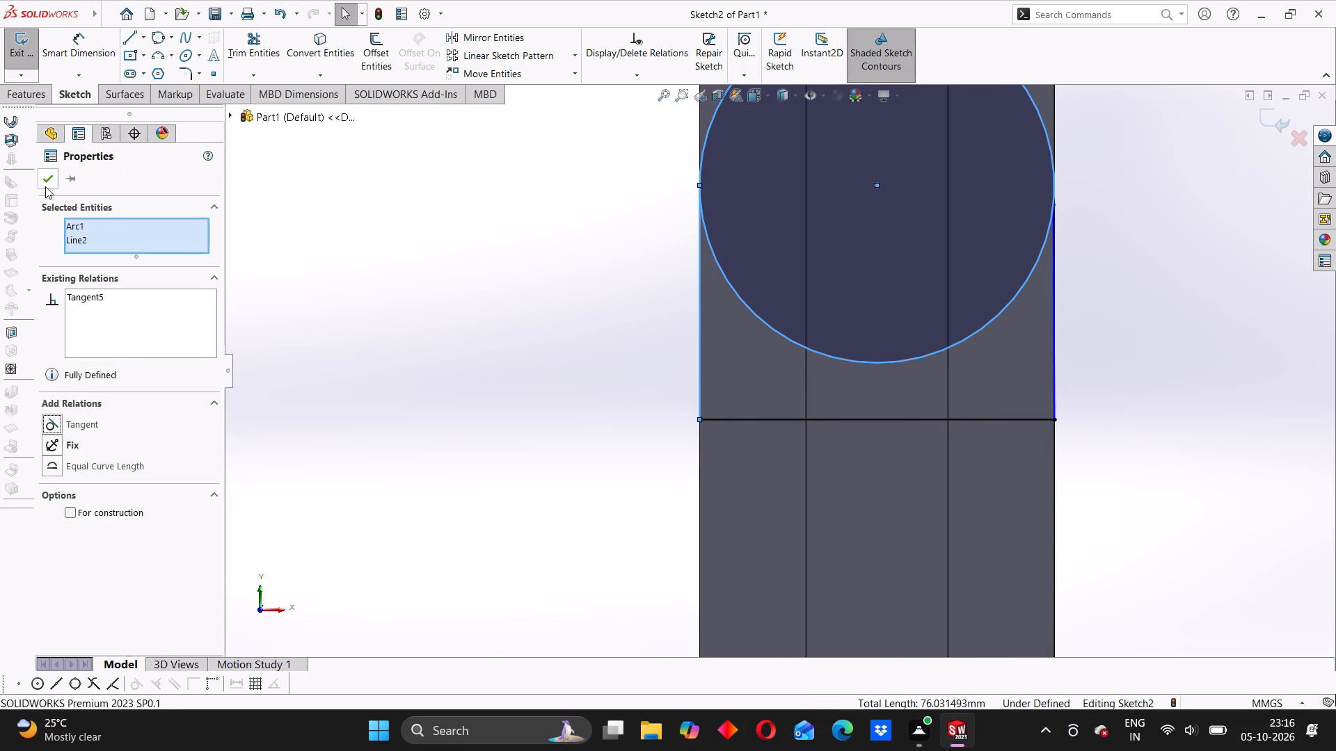
{"action": "left_click", "coordinate": [51, 175]}
{"action": "left_click", "coordinate": [1058, 269]}
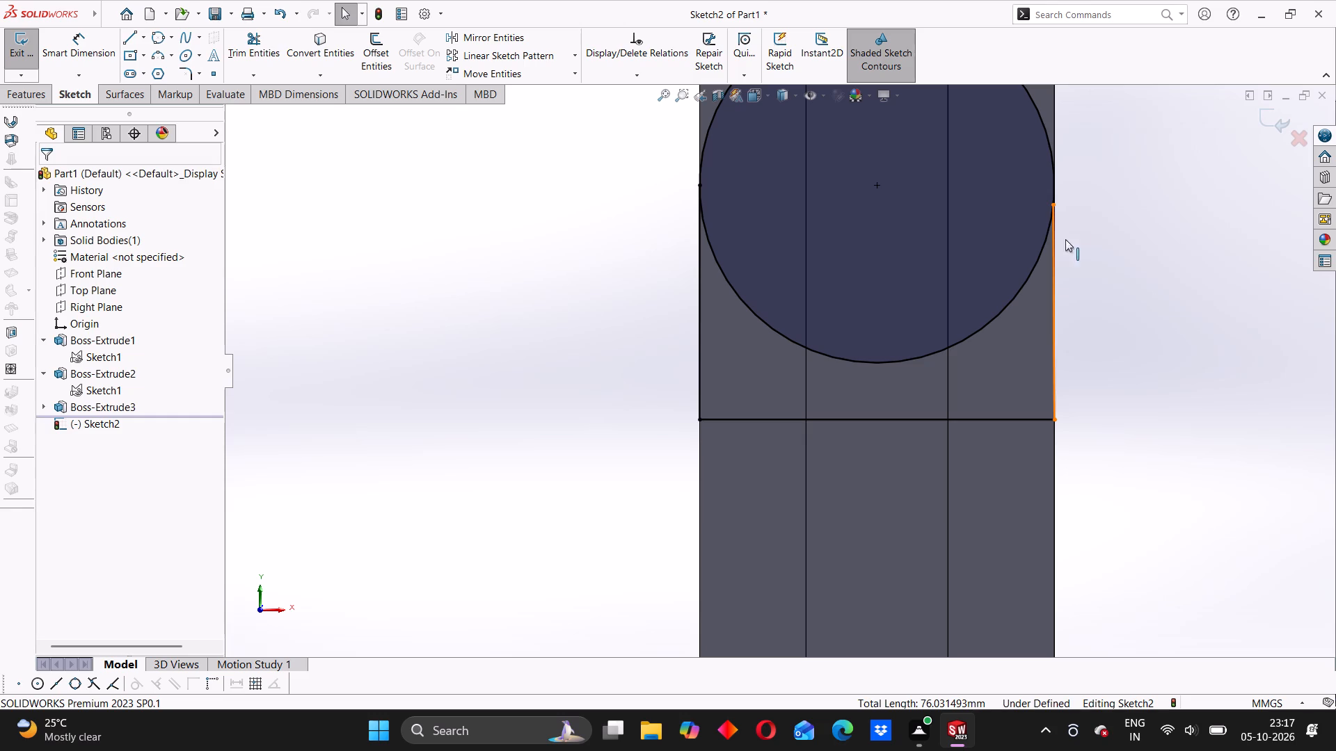
{"action": "left_click", "coordinate": [1053, 148], "text": "ctrl"}
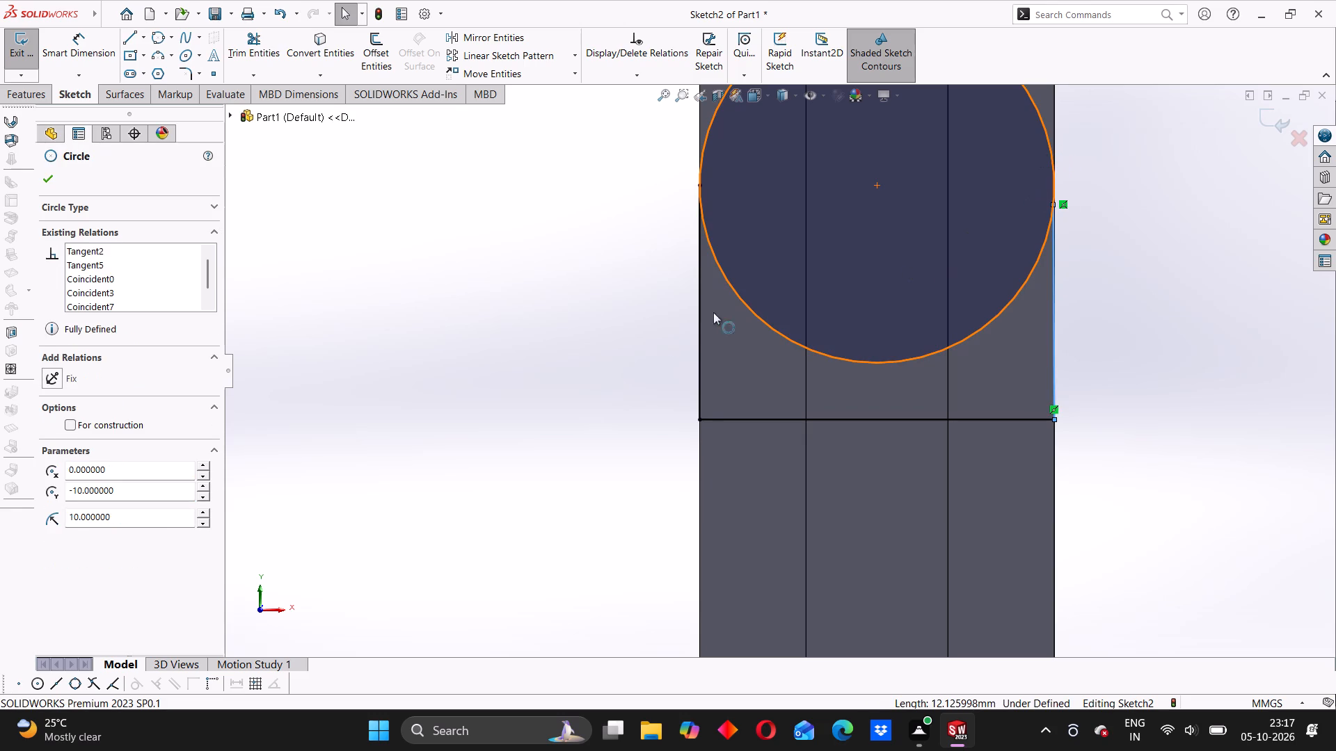
{"action": "left_click", "coordinate": [54, 418]}
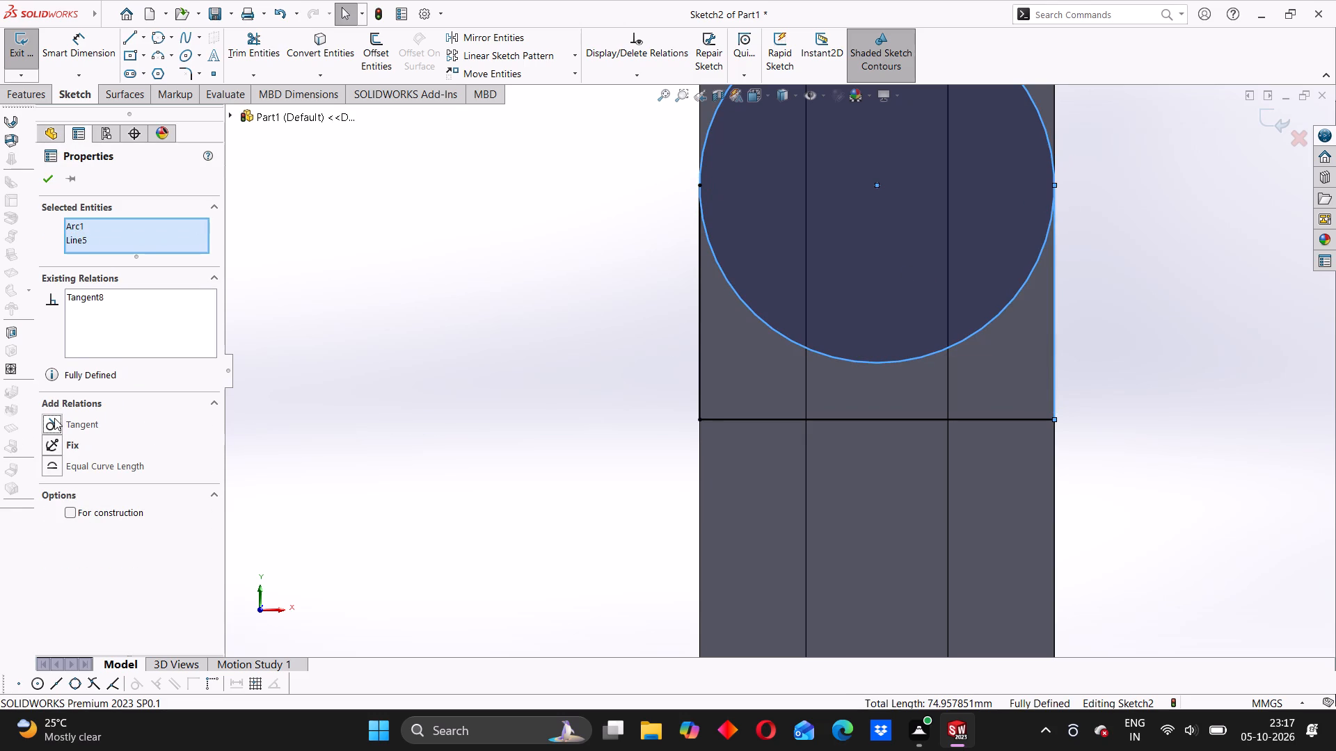
{"action": "left_click", "coordinate": [50, 177]}
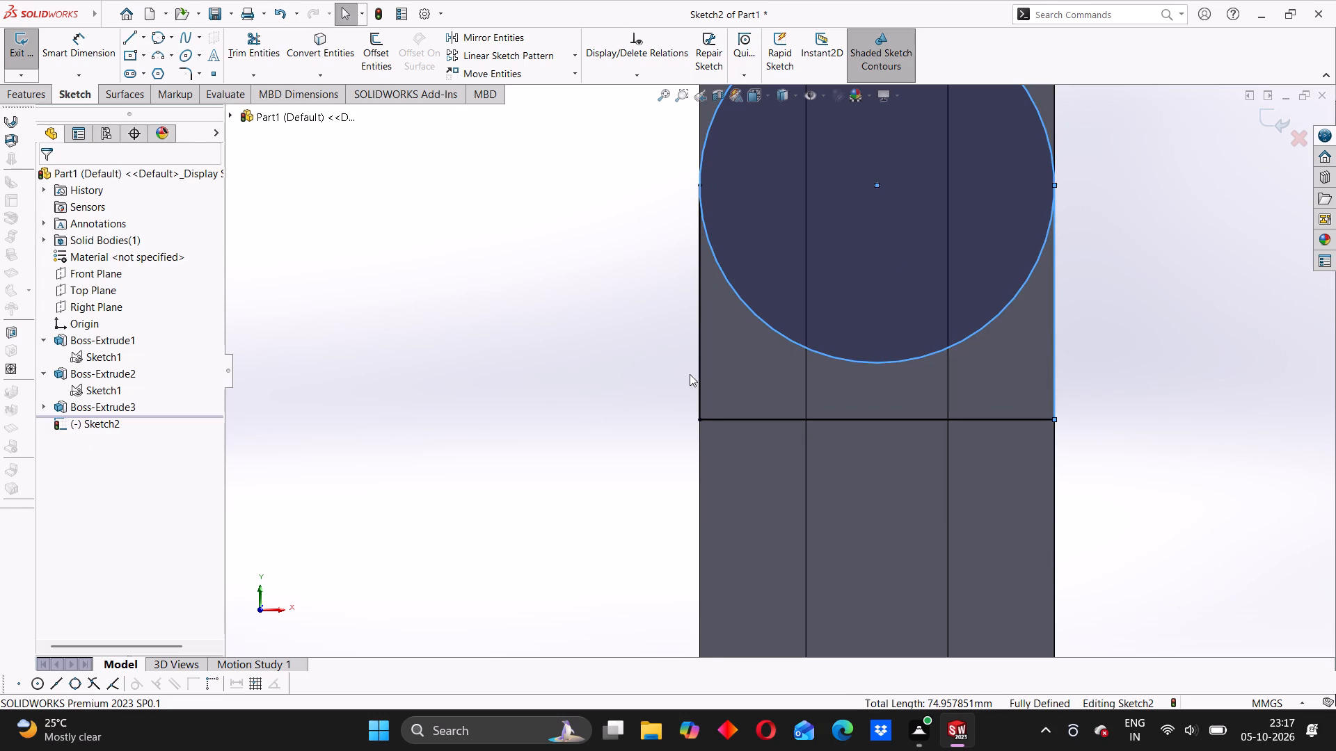
Trim away the circle's lower arc between the two vertical lines to leave a single arch-shaped profile.
{"action": "scroll", "coordinate": [848, 418], "scroll_direction": "up", "scroll_amount": 2}
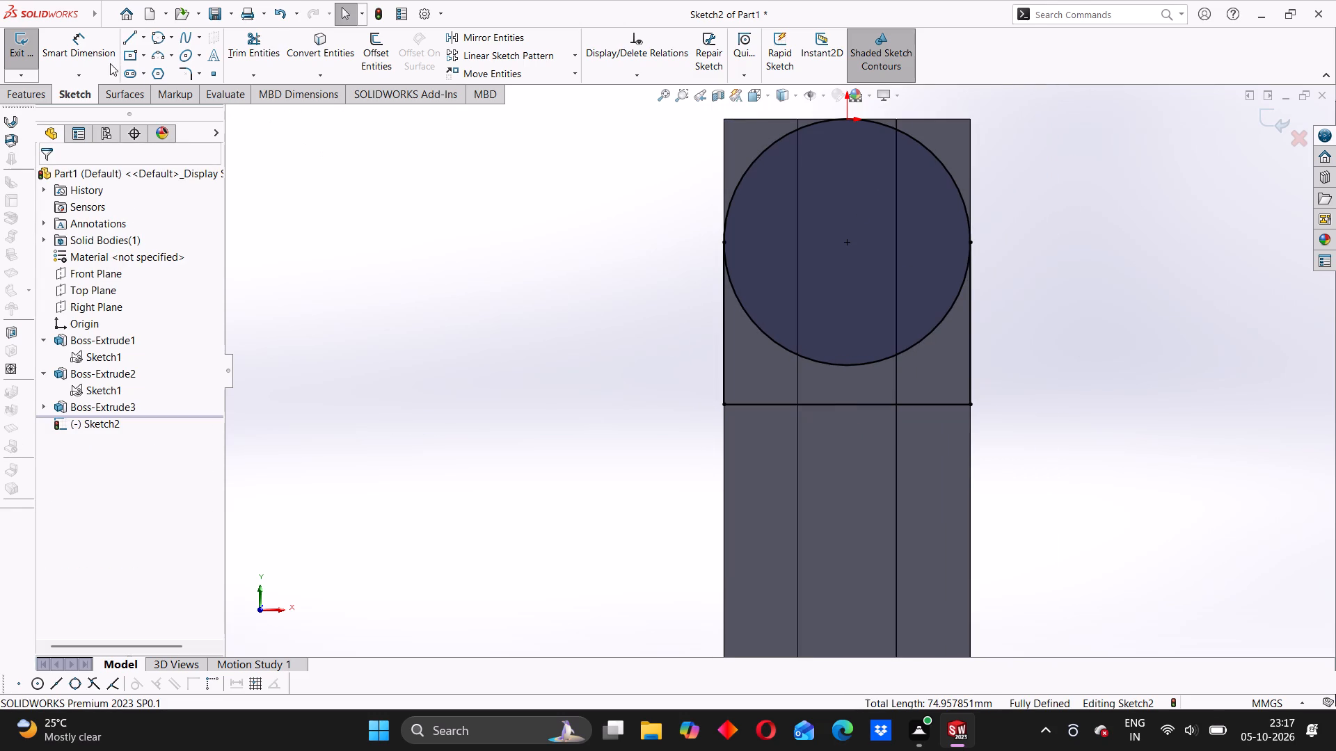
{"action": "left_click", "coordinate": [250, 45]}
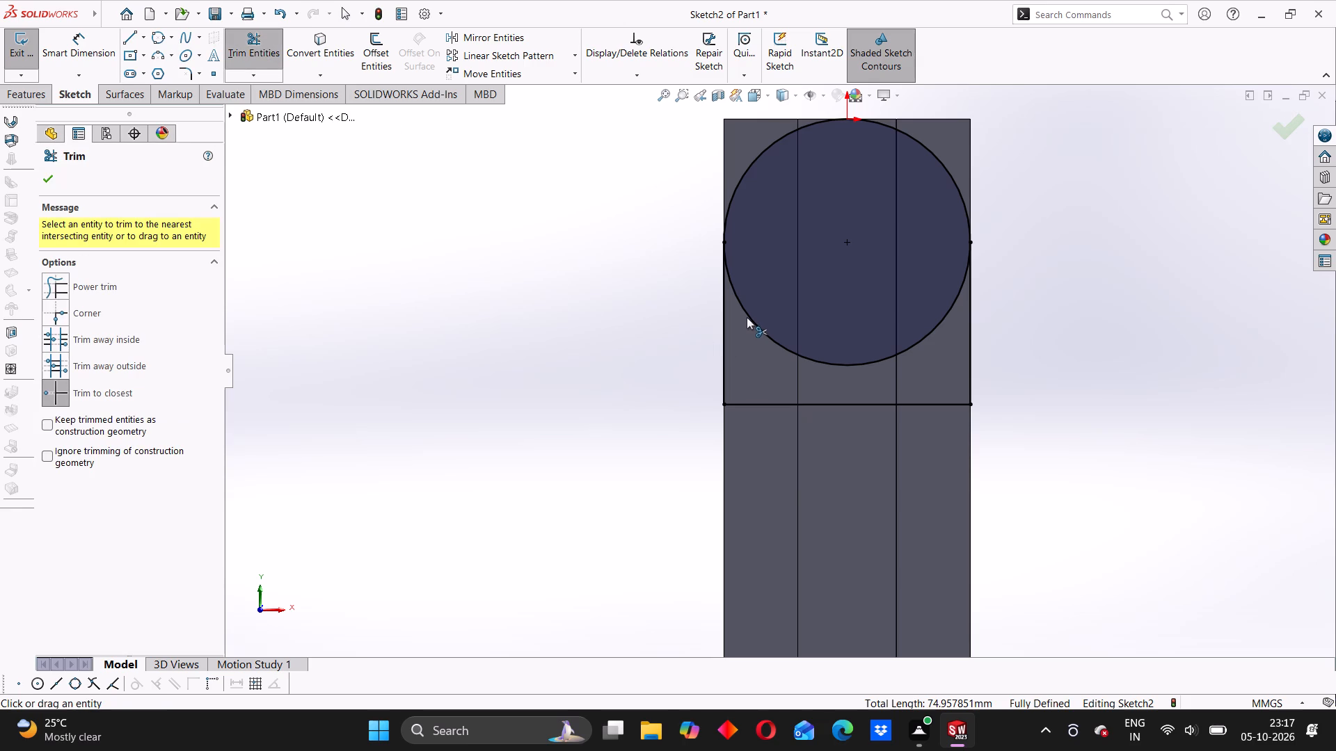
{"action": "left_click", "coordinate": [747, 317]}
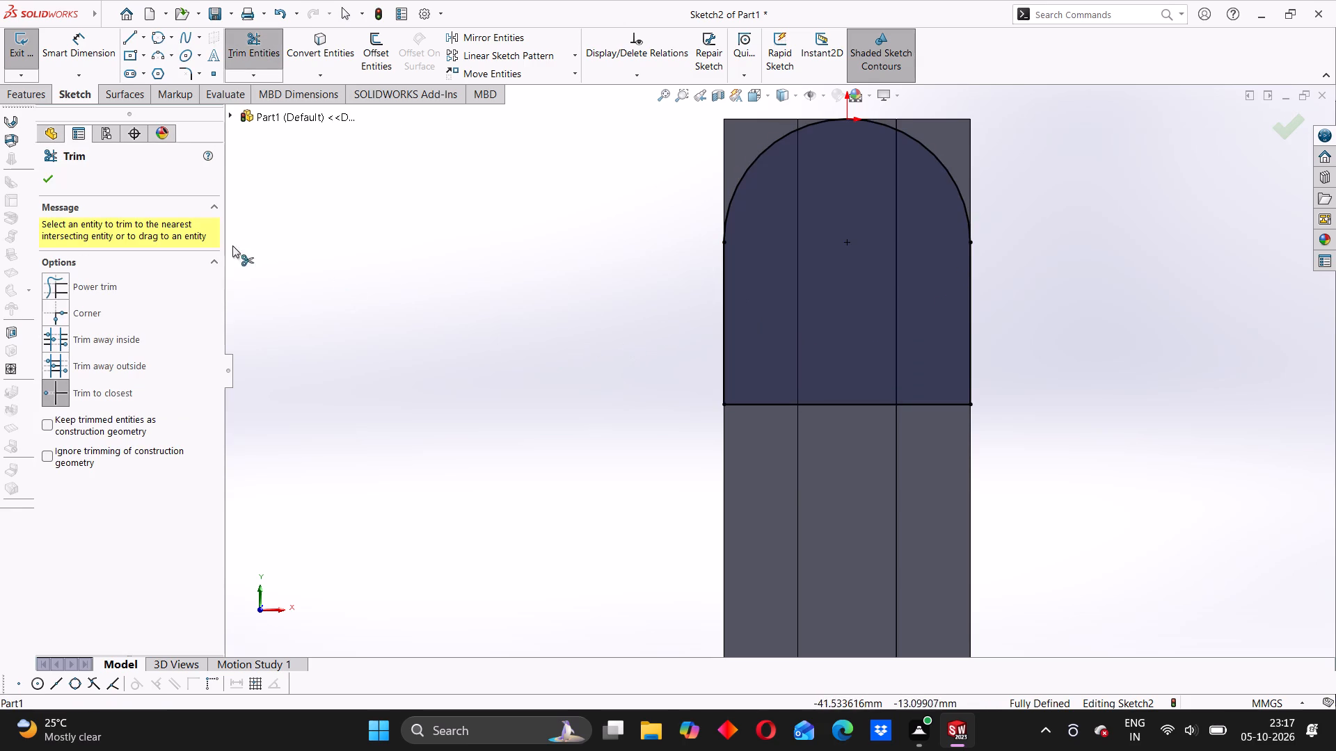
{"action": "left_click", "coordinate": [46, 175]}
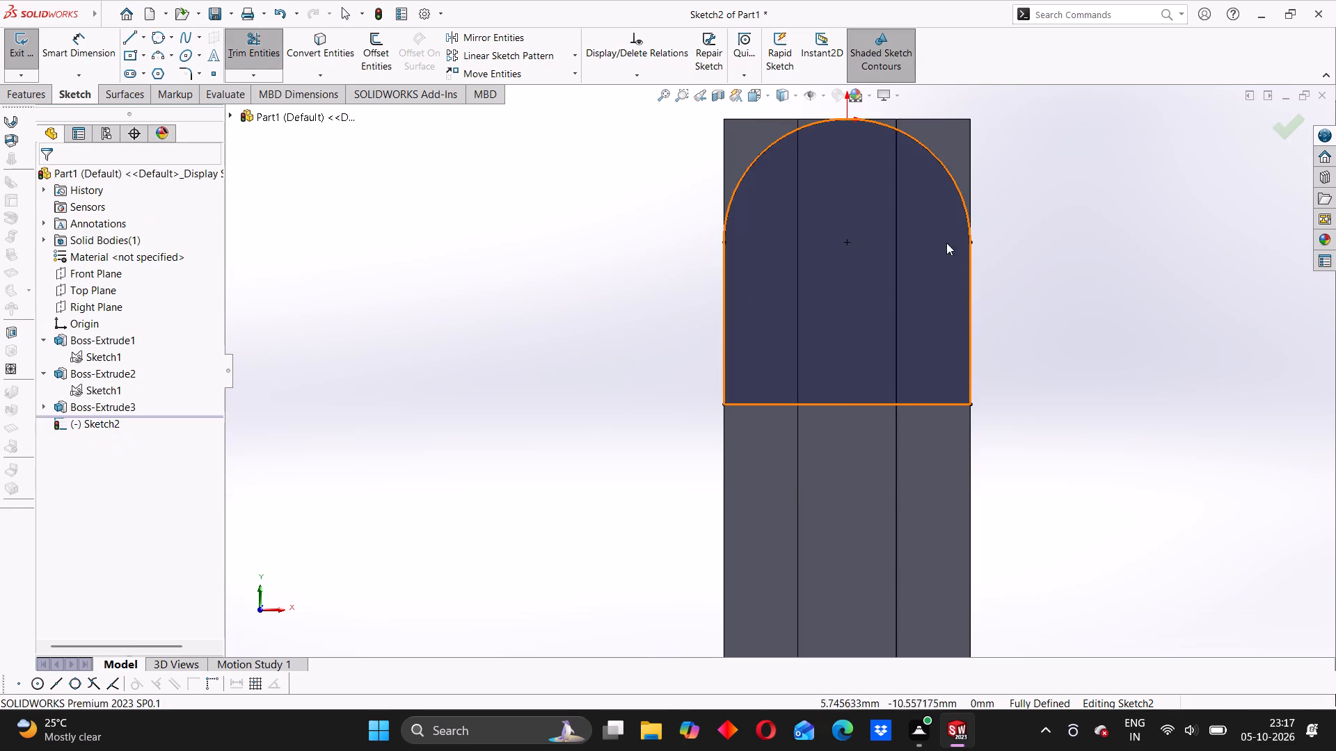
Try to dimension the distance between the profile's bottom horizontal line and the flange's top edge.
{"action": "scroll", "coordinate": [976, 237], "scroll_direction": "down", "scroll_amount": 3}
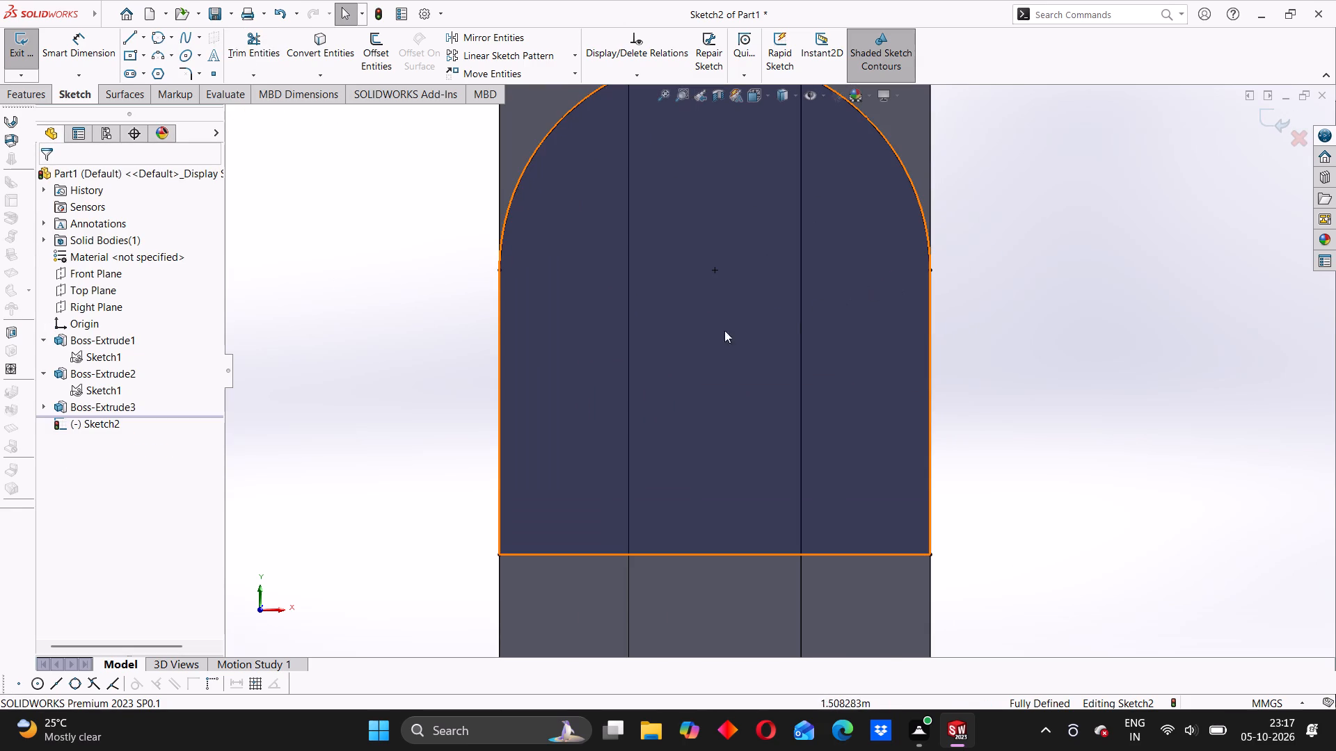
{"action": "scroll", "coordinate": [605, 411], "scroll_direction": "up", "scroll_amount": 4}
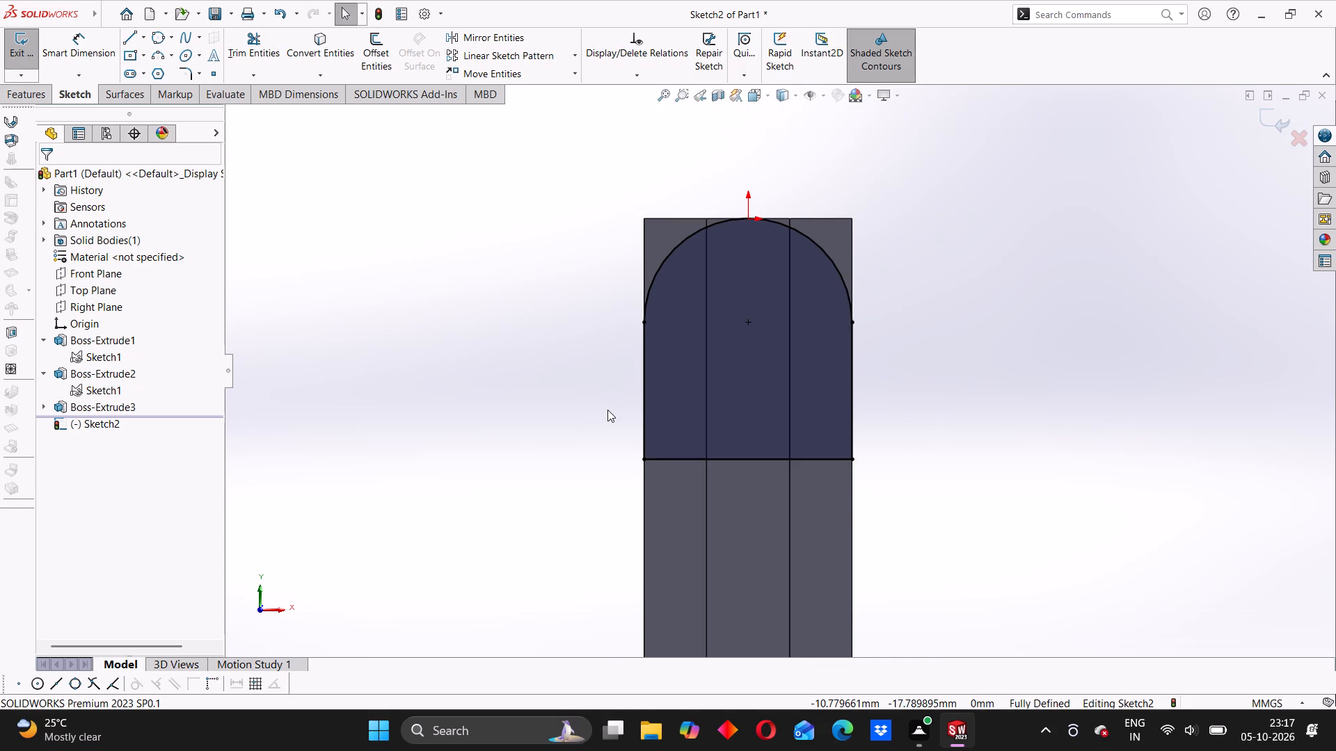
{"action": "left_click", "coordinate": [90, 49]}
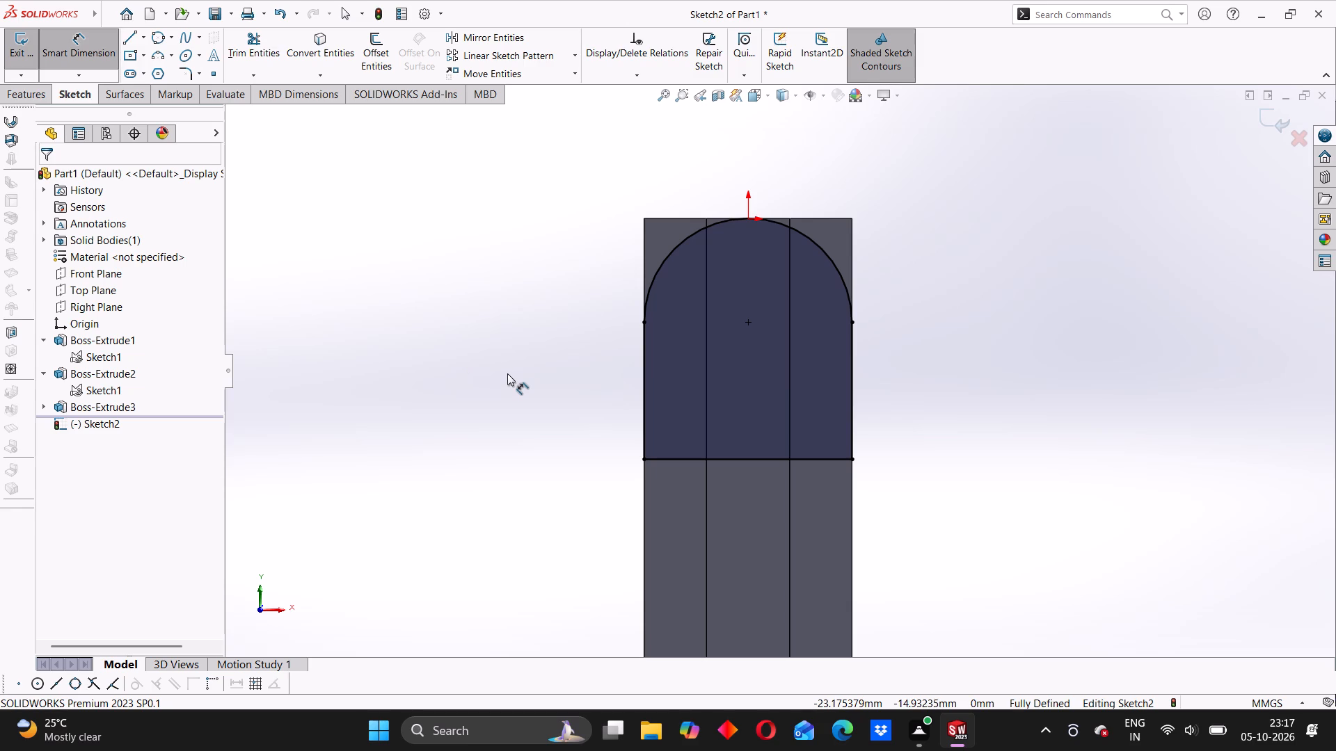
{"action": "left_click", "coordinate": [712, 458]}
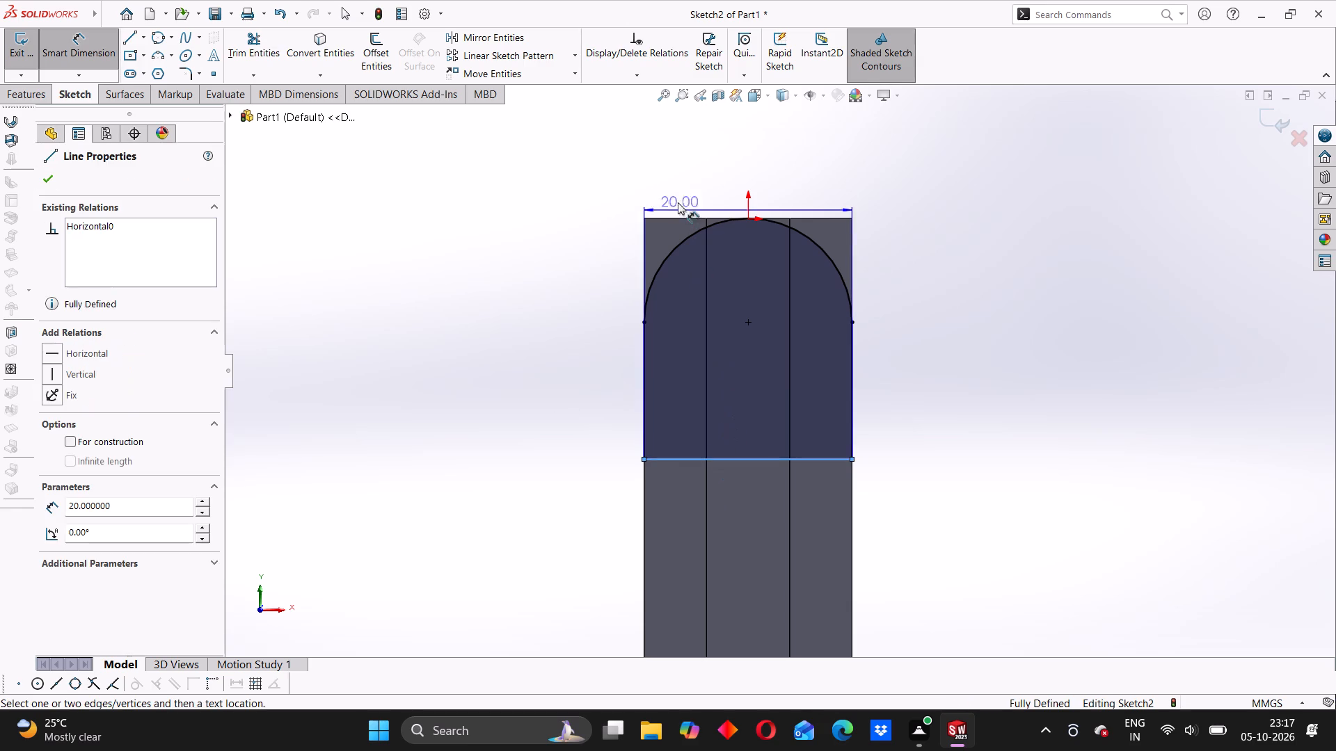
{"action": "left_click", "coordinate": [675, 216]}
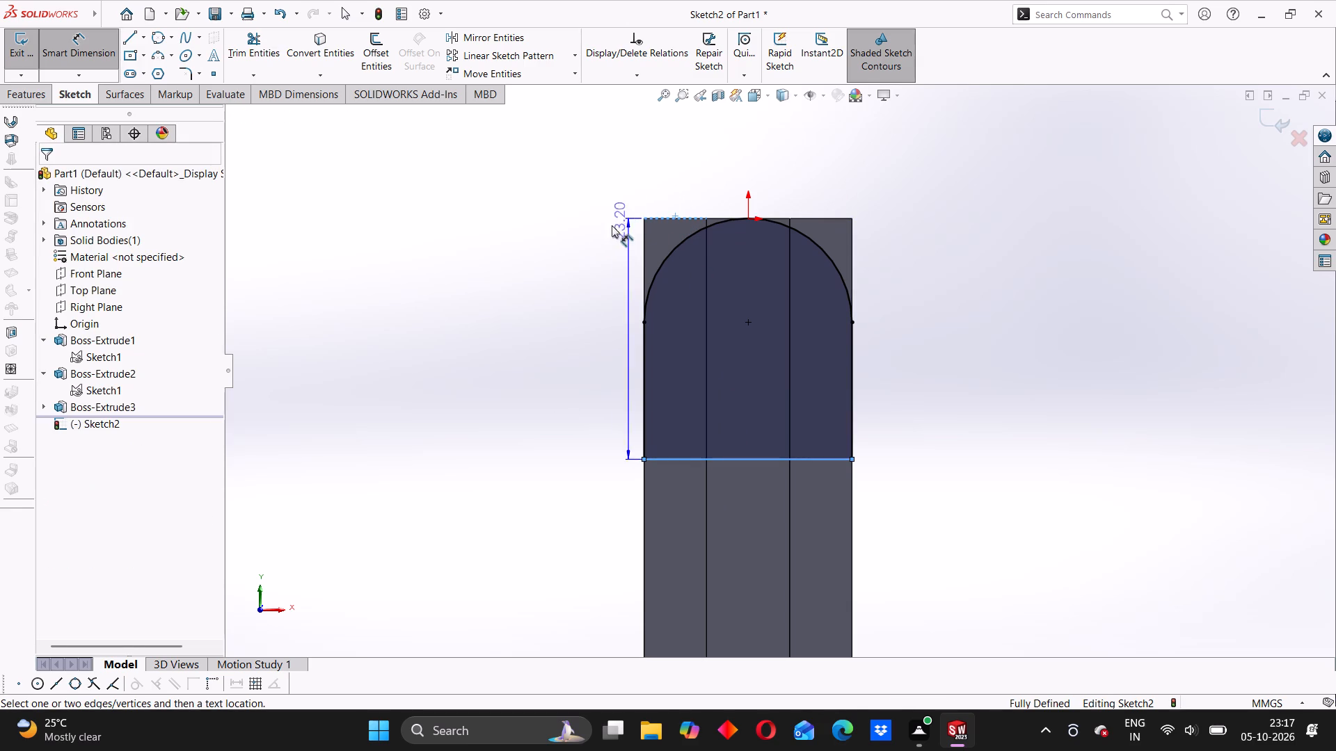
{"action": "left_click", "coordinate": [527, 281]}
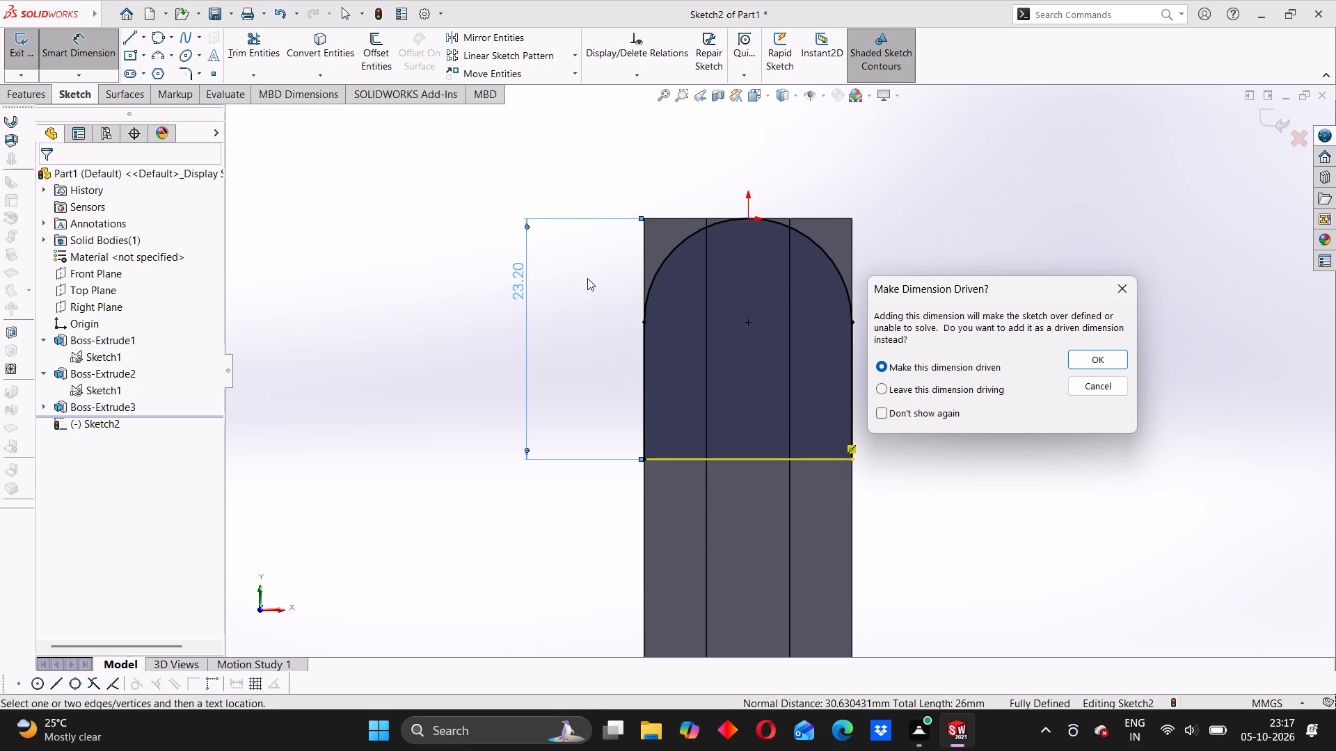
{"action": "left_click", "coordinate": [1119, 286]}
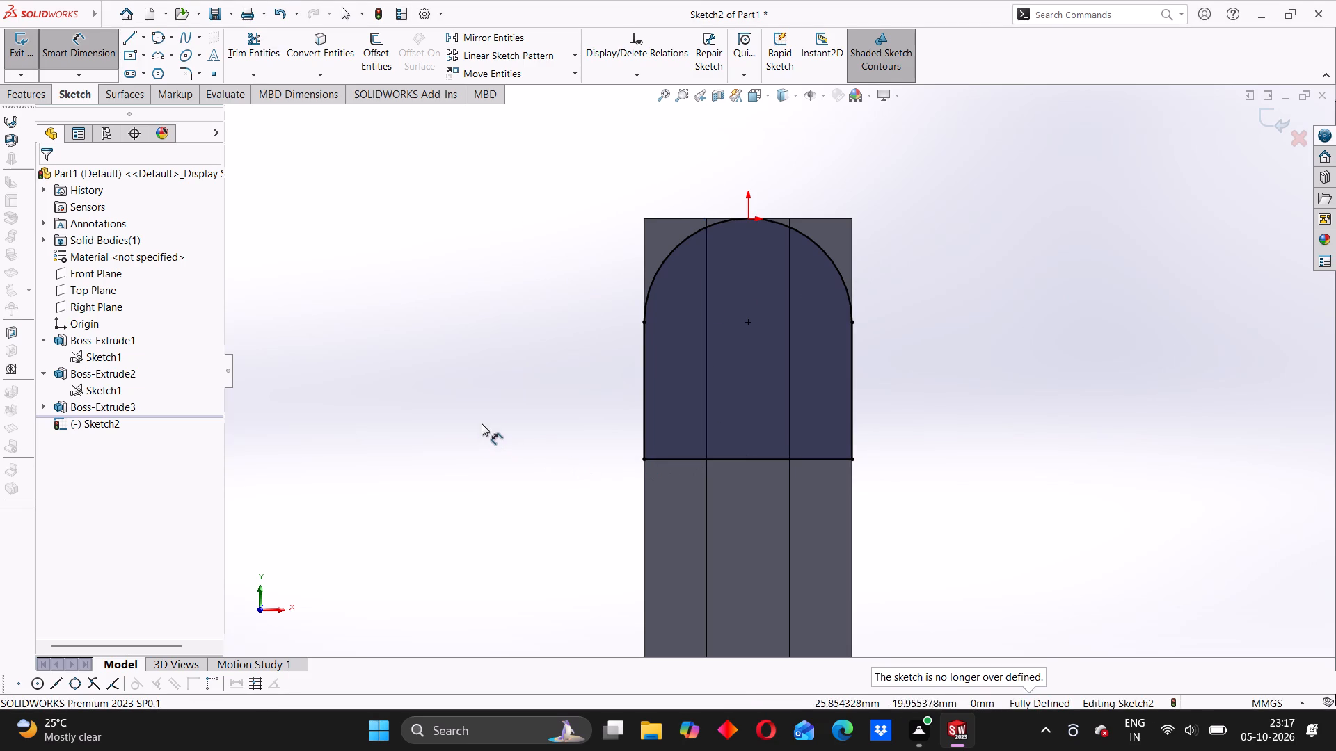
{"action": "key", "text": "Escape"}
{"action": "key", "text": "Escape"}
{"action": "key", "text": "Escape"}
Delete the horizontal line closing the bottom of the arch profile.
{"action": "left_click", "coordinate": [674, 459]}
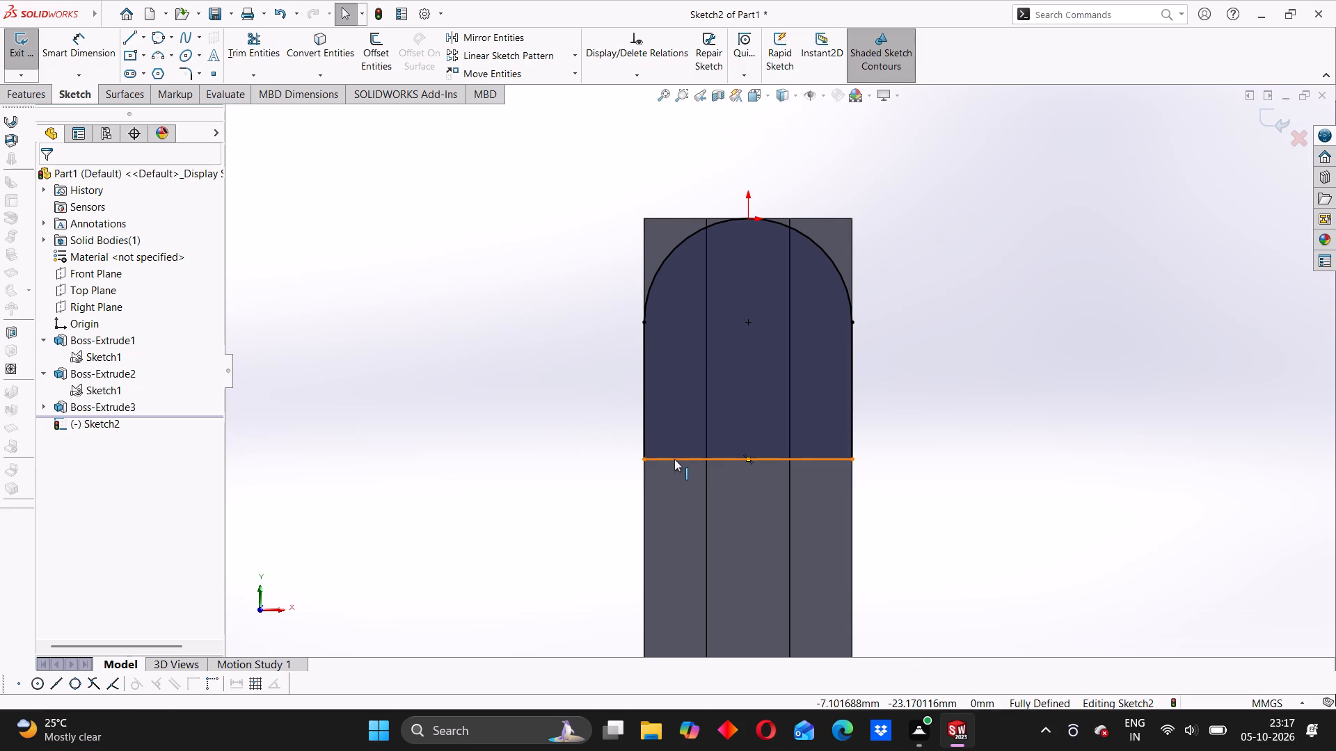
{"action": "key", "text": "Delete"}
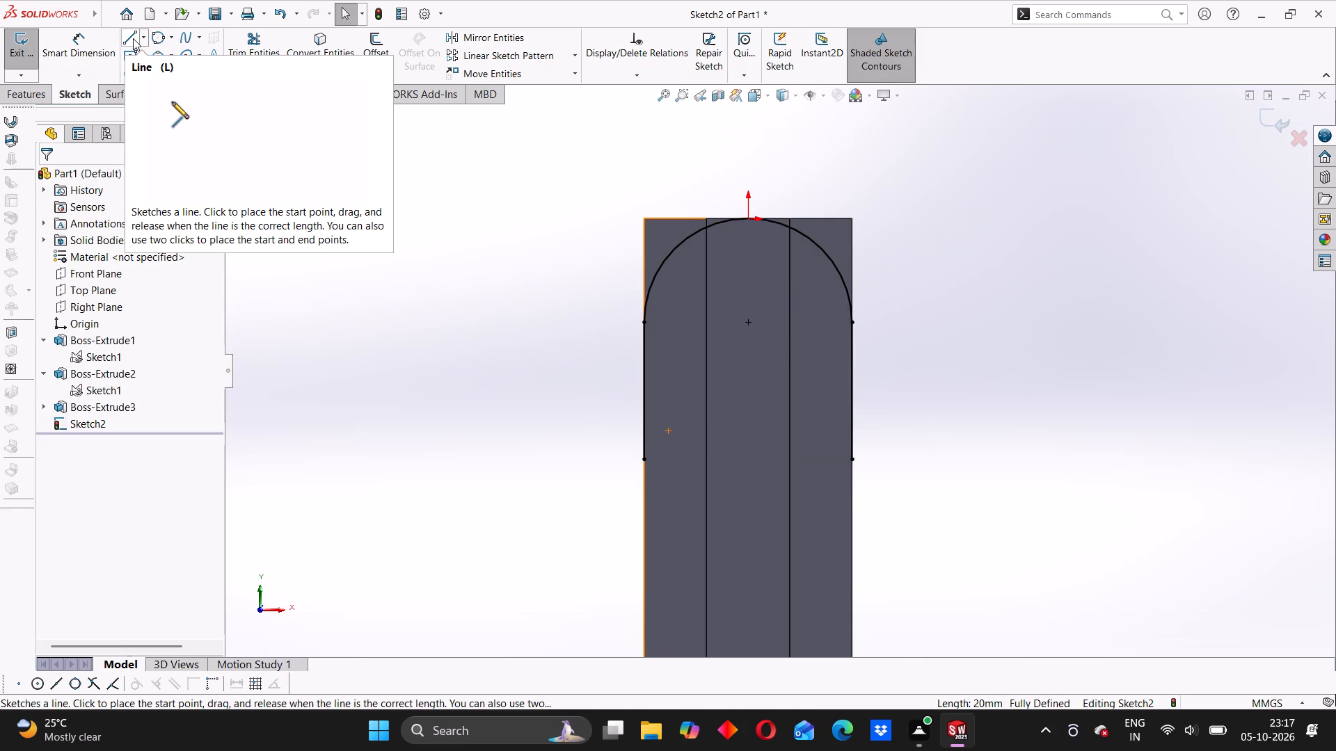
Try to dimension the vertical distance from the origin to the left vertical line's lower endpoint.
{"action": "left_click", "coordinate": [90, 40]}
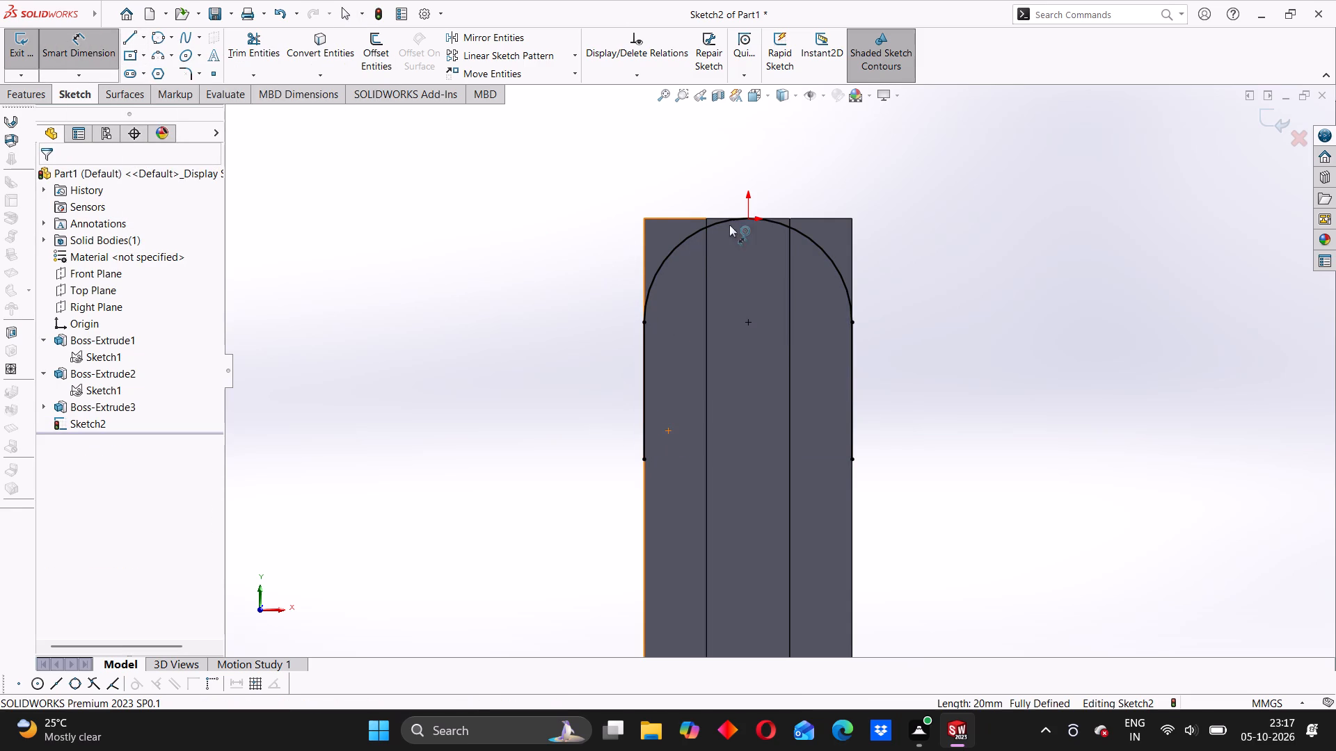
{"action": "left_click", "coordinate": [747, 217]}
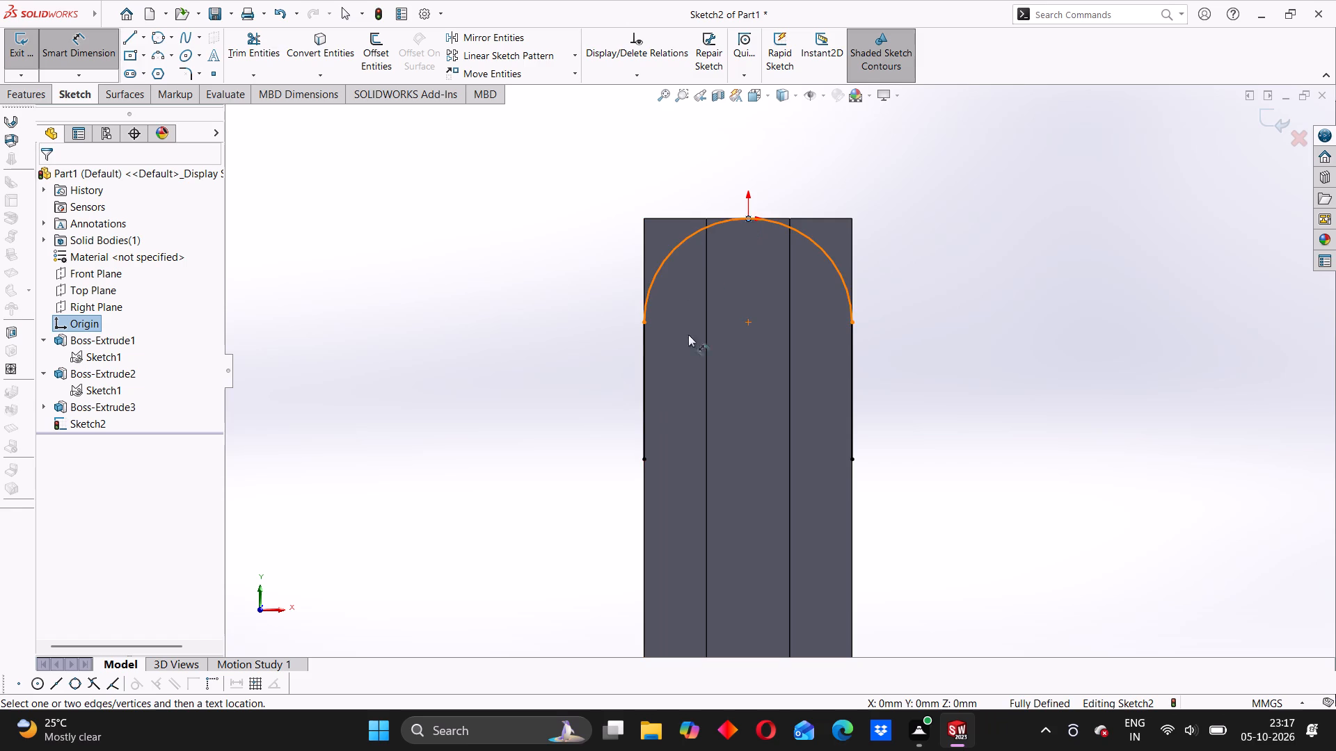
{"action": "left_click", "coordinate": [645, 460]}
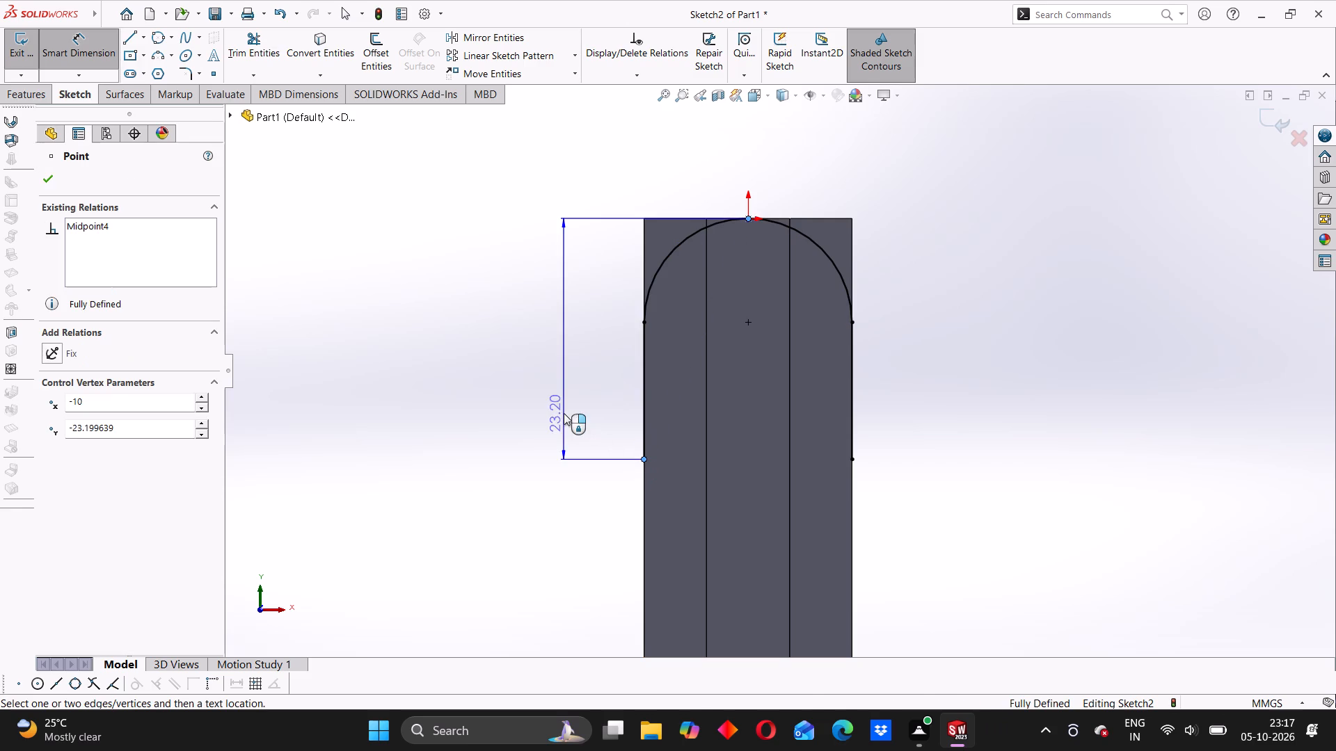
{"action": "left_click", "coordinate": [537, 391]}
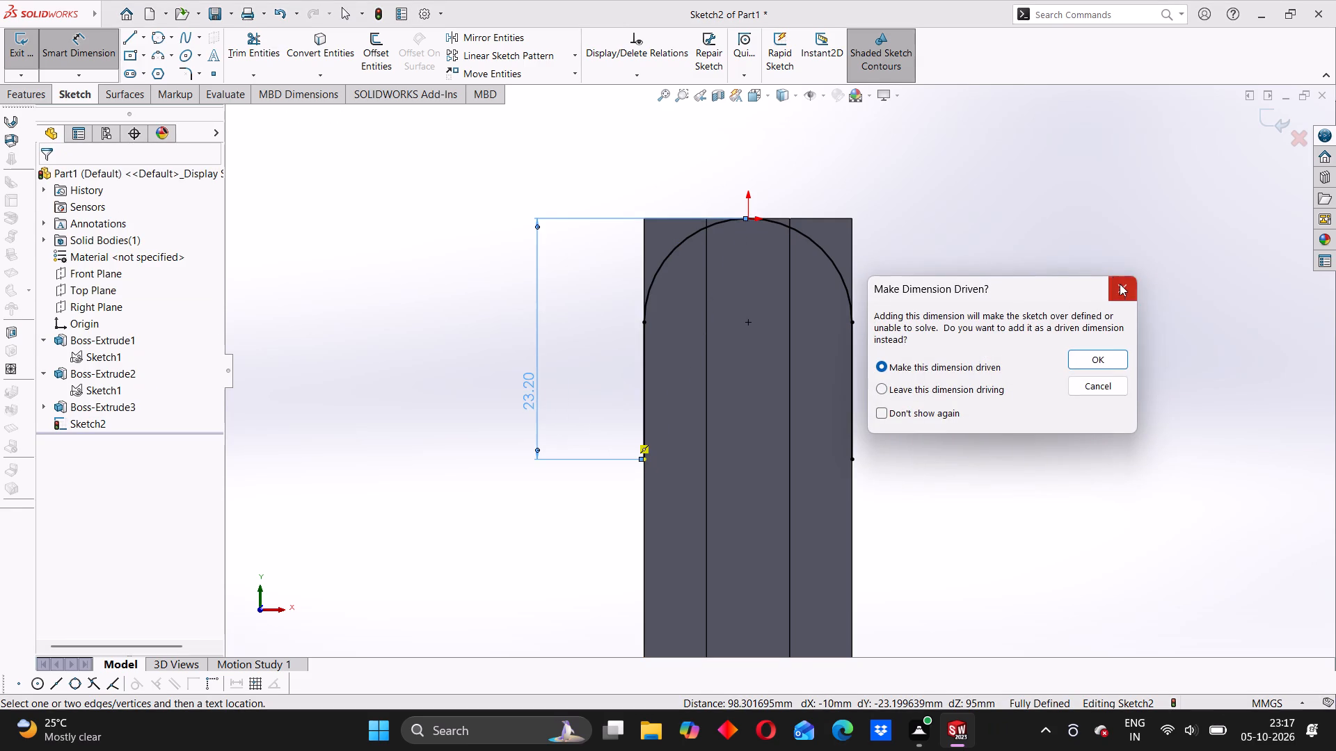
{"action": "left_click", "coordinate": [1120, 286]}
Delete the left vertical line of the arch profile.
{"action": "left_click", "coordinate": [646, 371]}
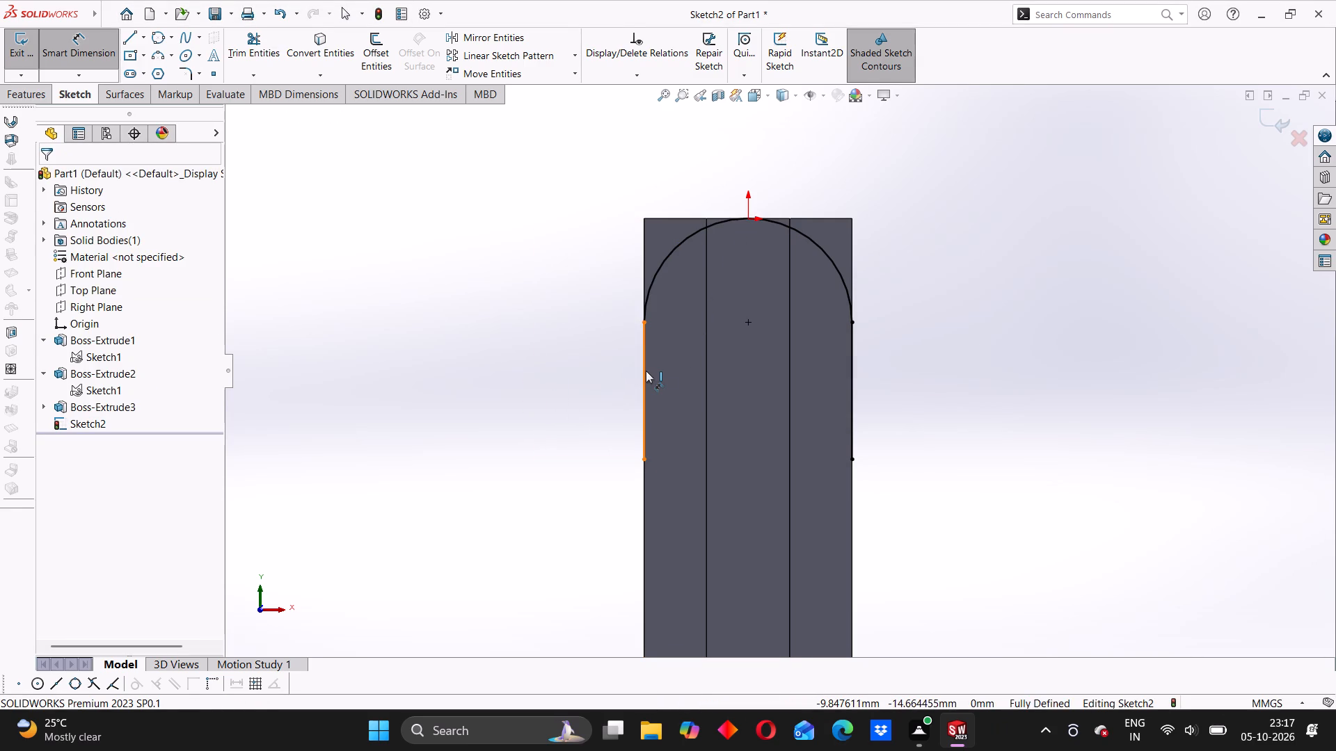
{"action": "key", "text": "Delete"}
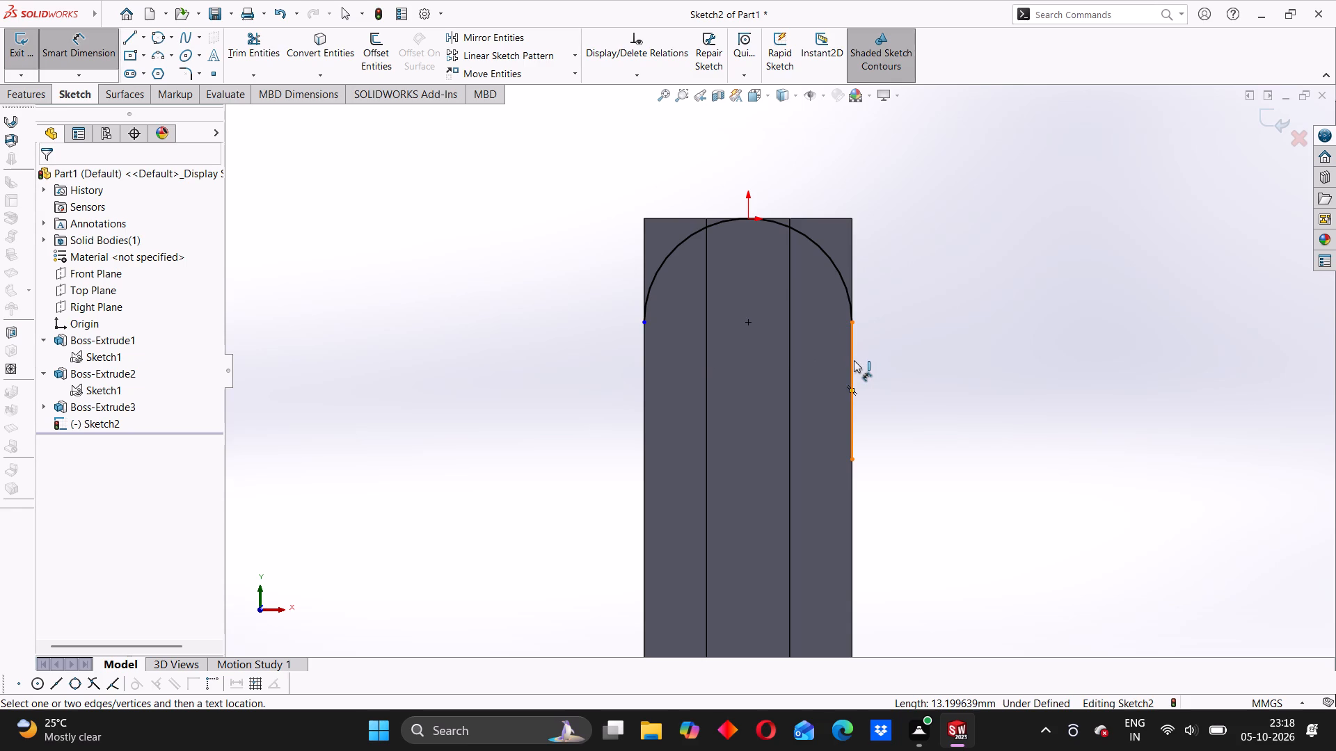
Undo the recent deletions, trim, tangent relation and line sketching until only the circle remains in the sketch.
{"action": "key", "text": "ctrl+z"}
{"action": "key", "text": "ctrl+z"}
{"action": "key", "text": "ctrl+z"}
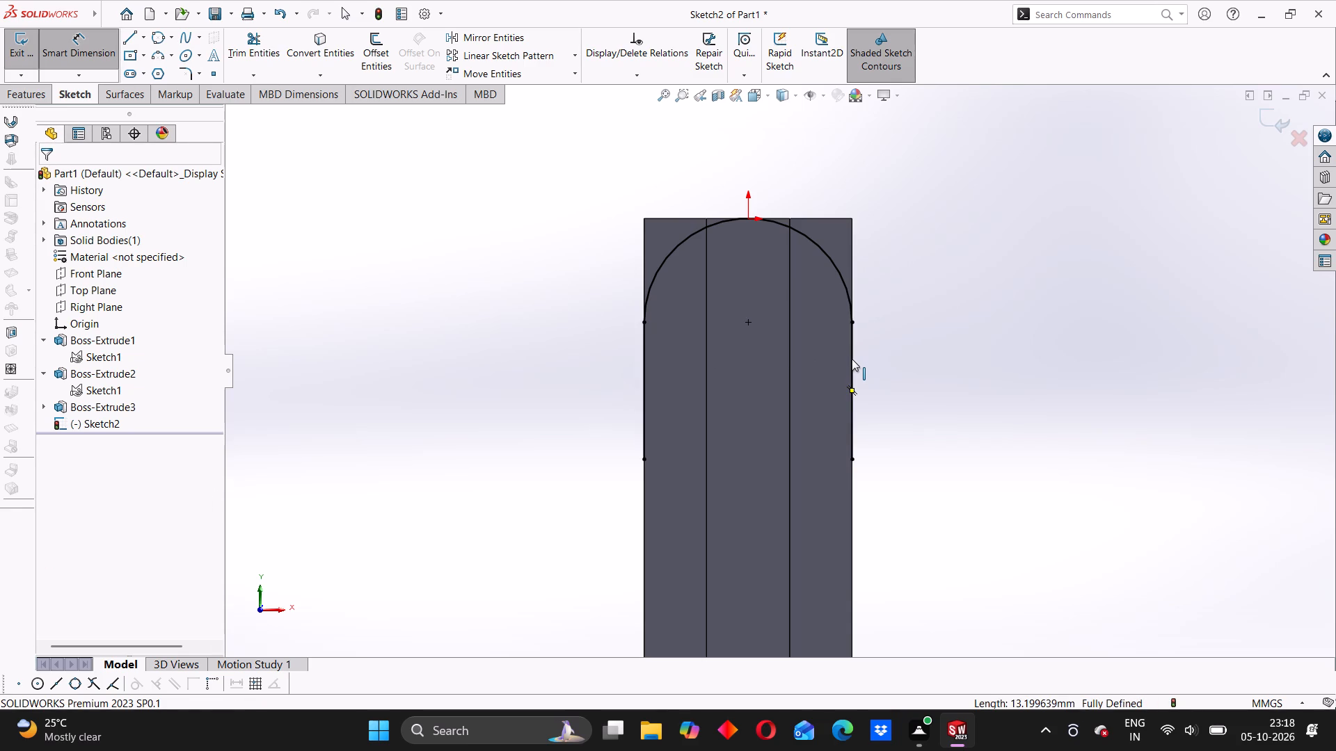
{"action": "key", "text": "ctrl+z"}
{"action": "key", "text": "ctrl+z"}
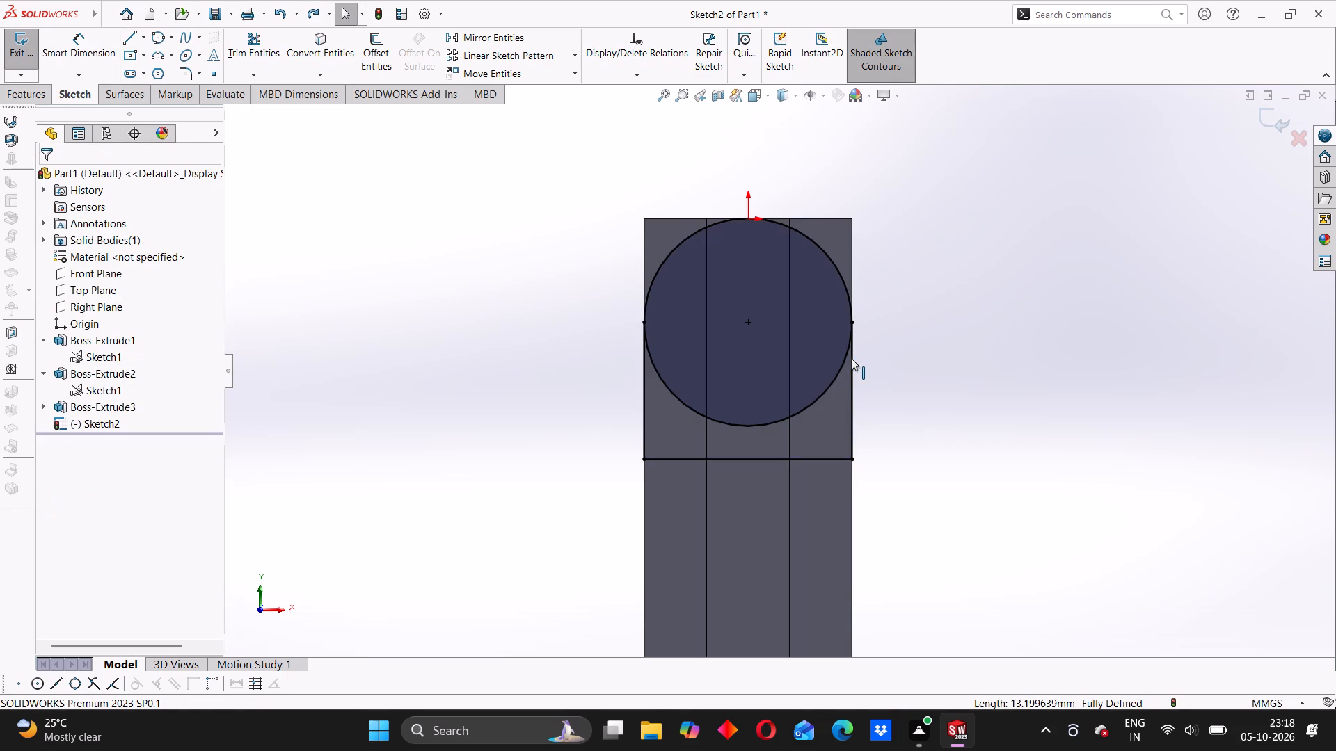
{"action": "key", "text": "ctrl+z"}
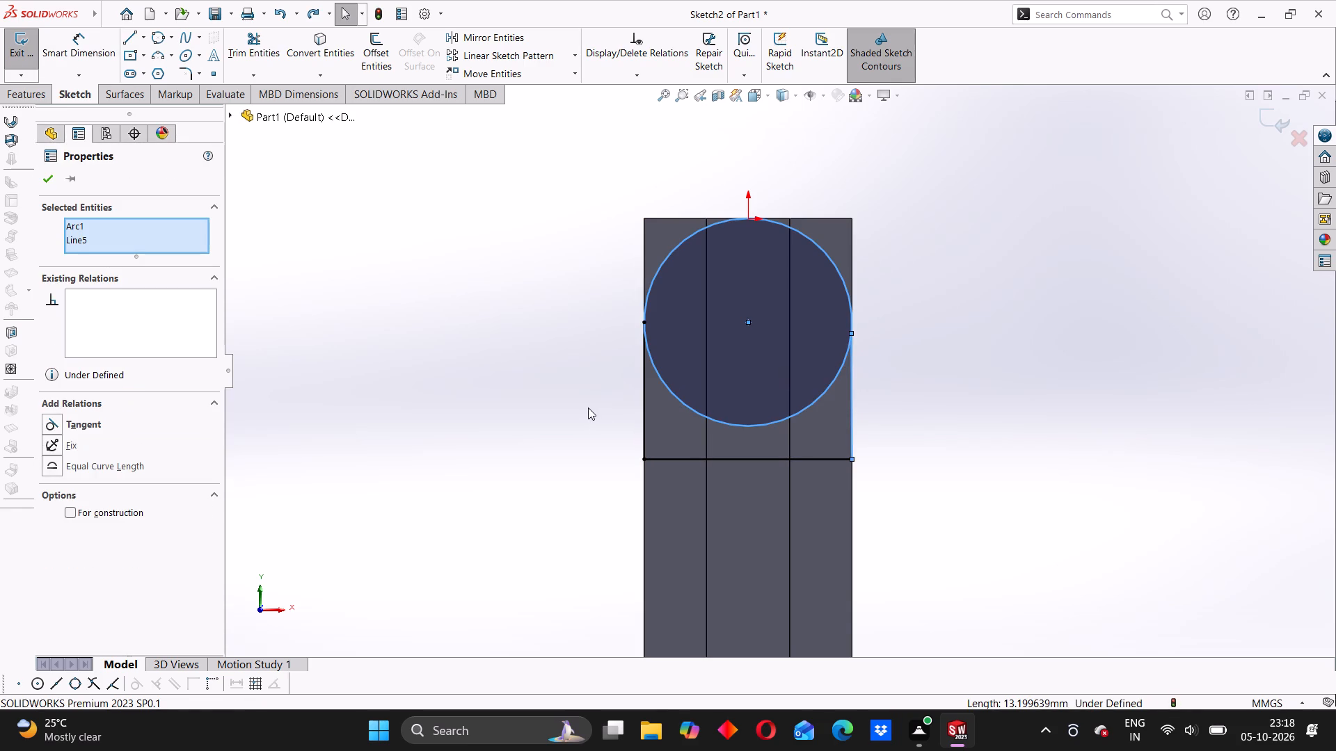
{"action": "key", "text": "ctrl+z"}
{"action": "key", "text": "ctrl+z"}
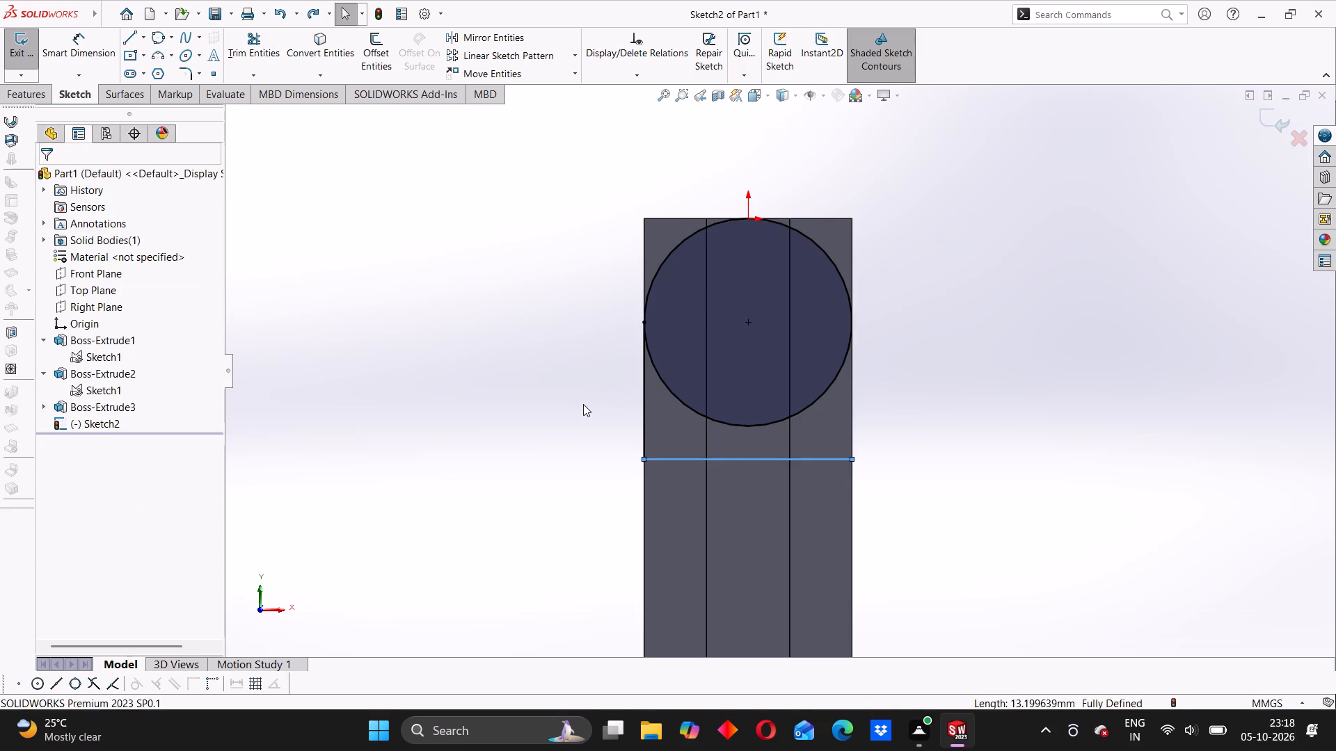
{"action": "key", "text": "ctrl+z"}
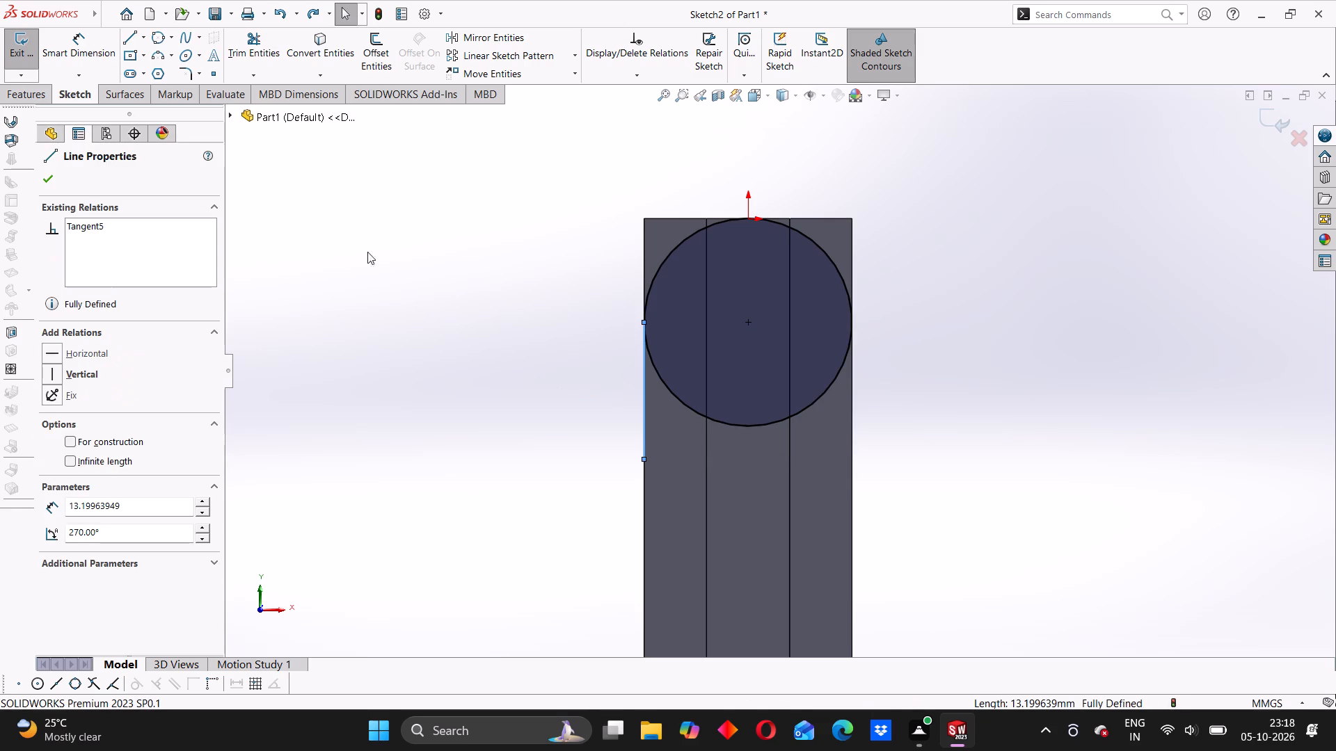
{"action": "key", "text": "ctrl+z"}
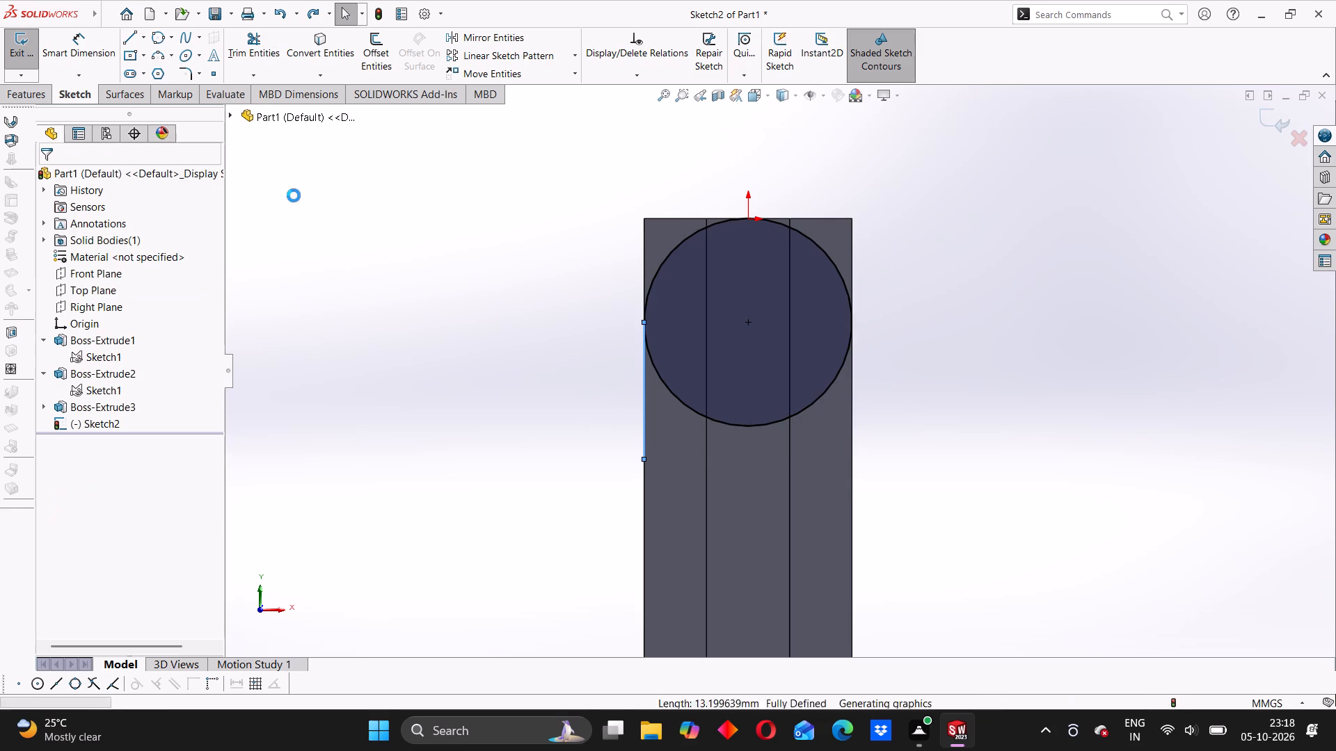
Sketch connected lines from the circle's left quadrant: about 12 mm down, about 20 mm across, and about 11 mm up to the circle's right side.
{"action": "left_click", "coordinate": [129, 40]}
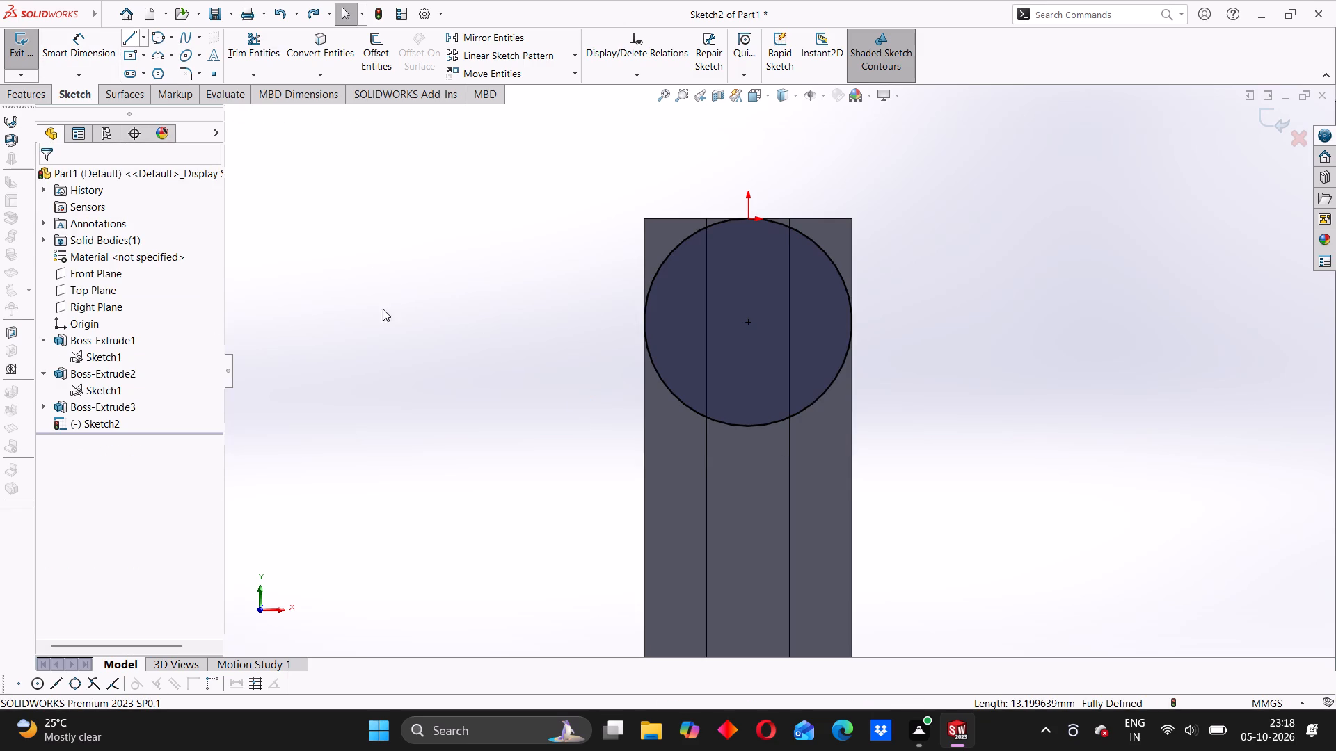
{"action": "scroll", "coordinate": [635, 344], "scroll_direction": "down", "scroll_amount": 2}
{"action": "scroll", "coordinate": [700, 332], "scroll_direction": "down", "scroll_amount": 3}
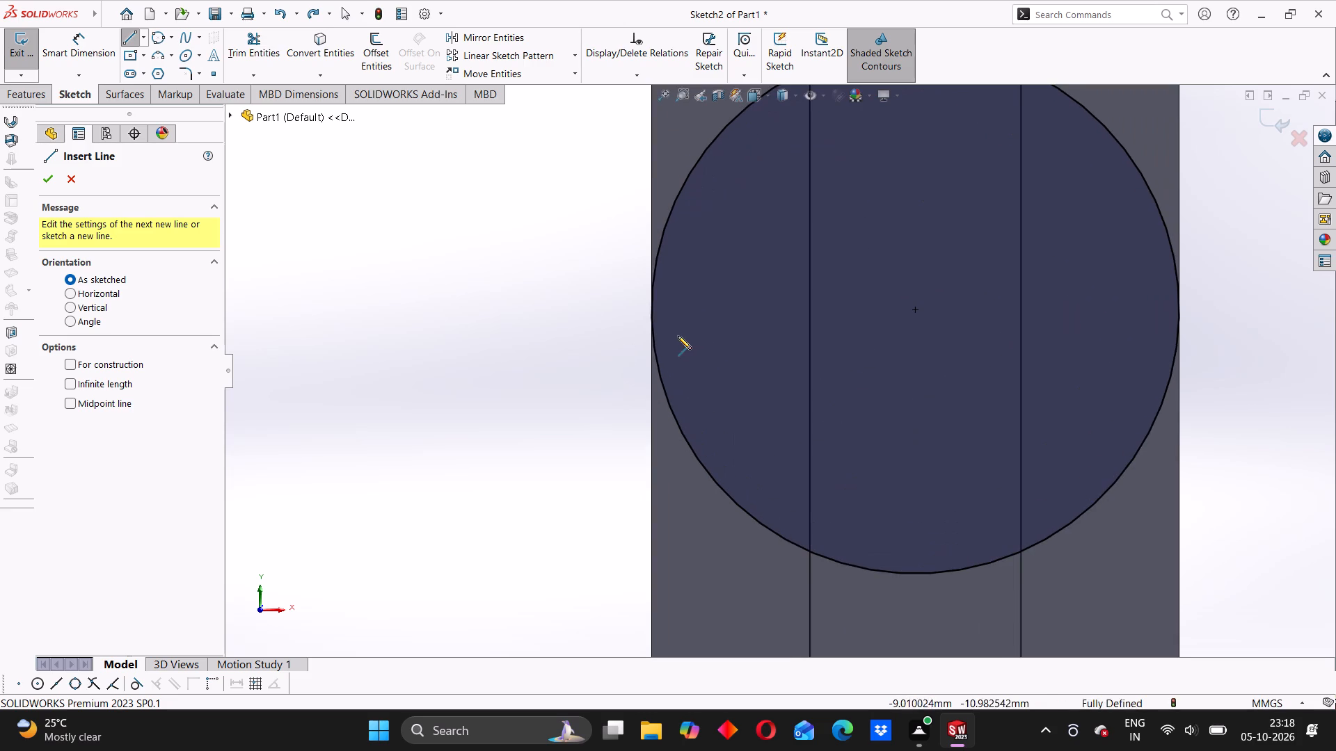
{"action": "left_click", "coordinate": [649, 316]}
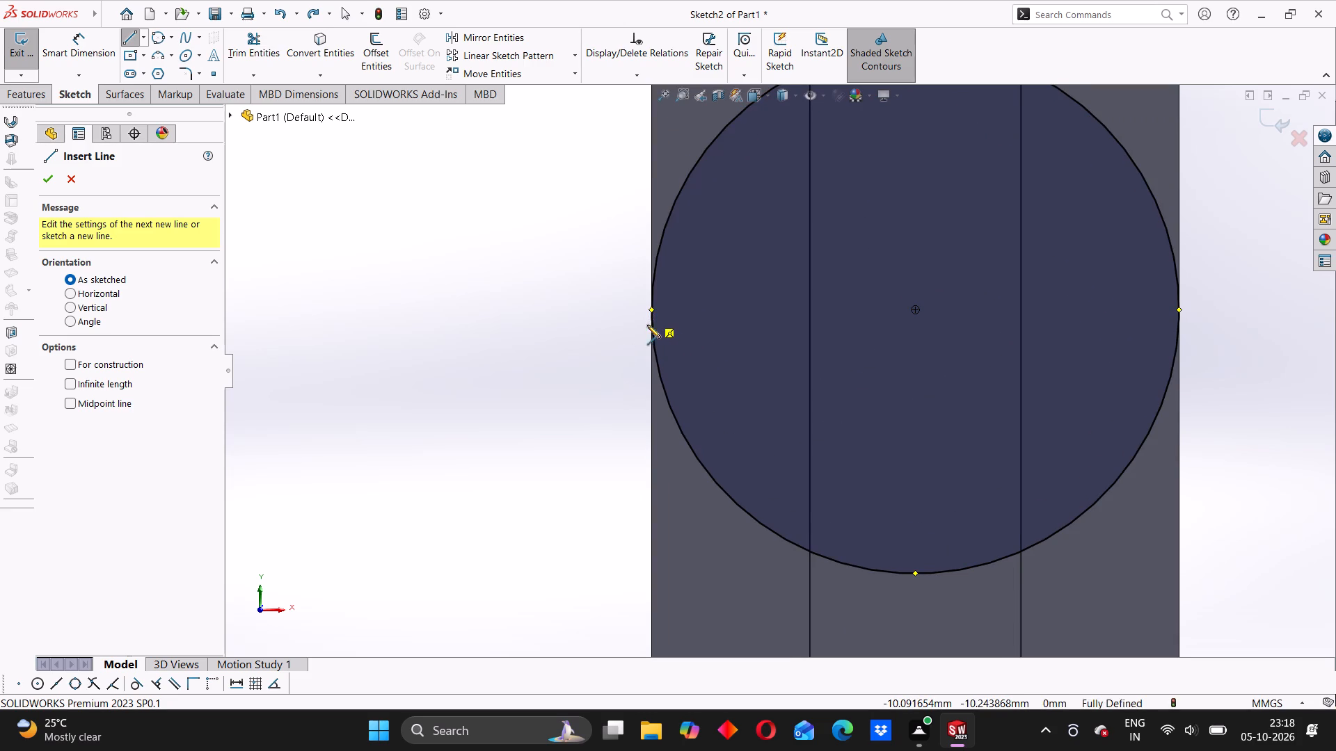
{"action": "scroll", "coordinate": [649, 489], "scroll_direction": "up", "scroll_amount": 3}
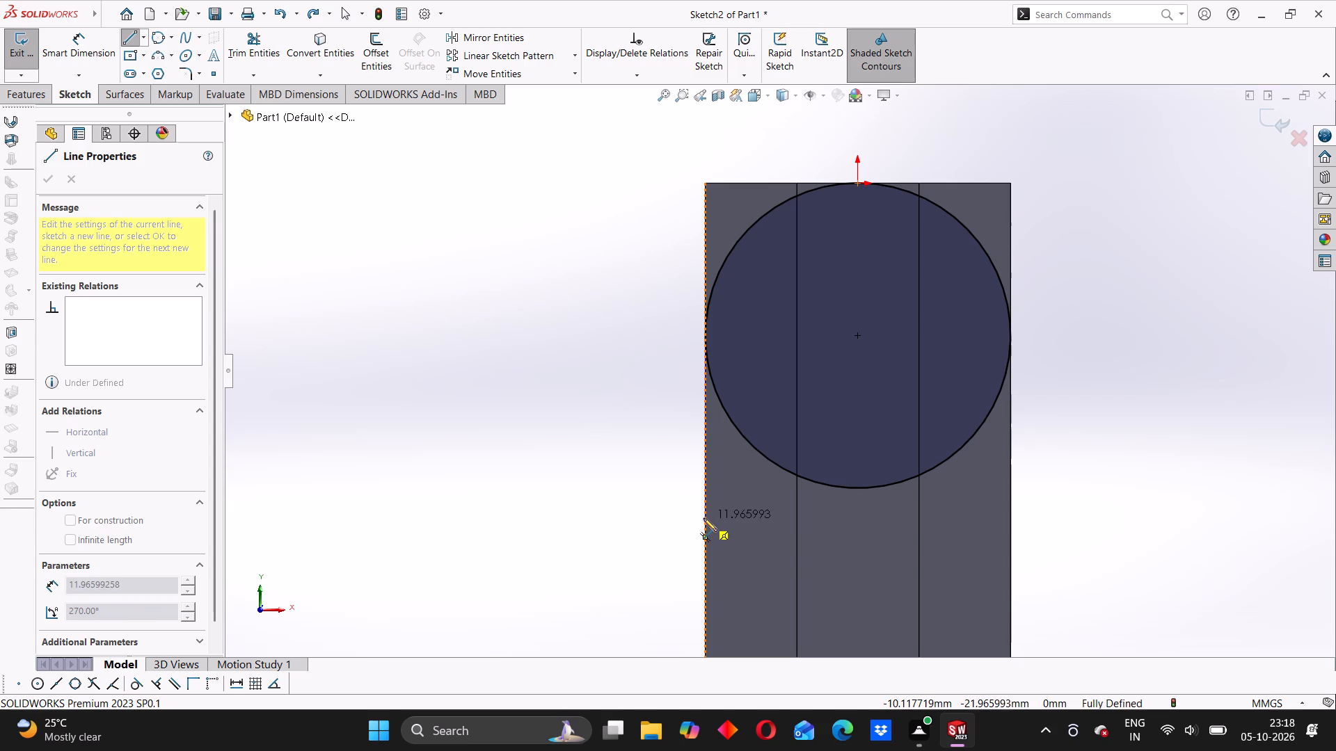
{"action": "left_click", "coordinate": [703, 517]}
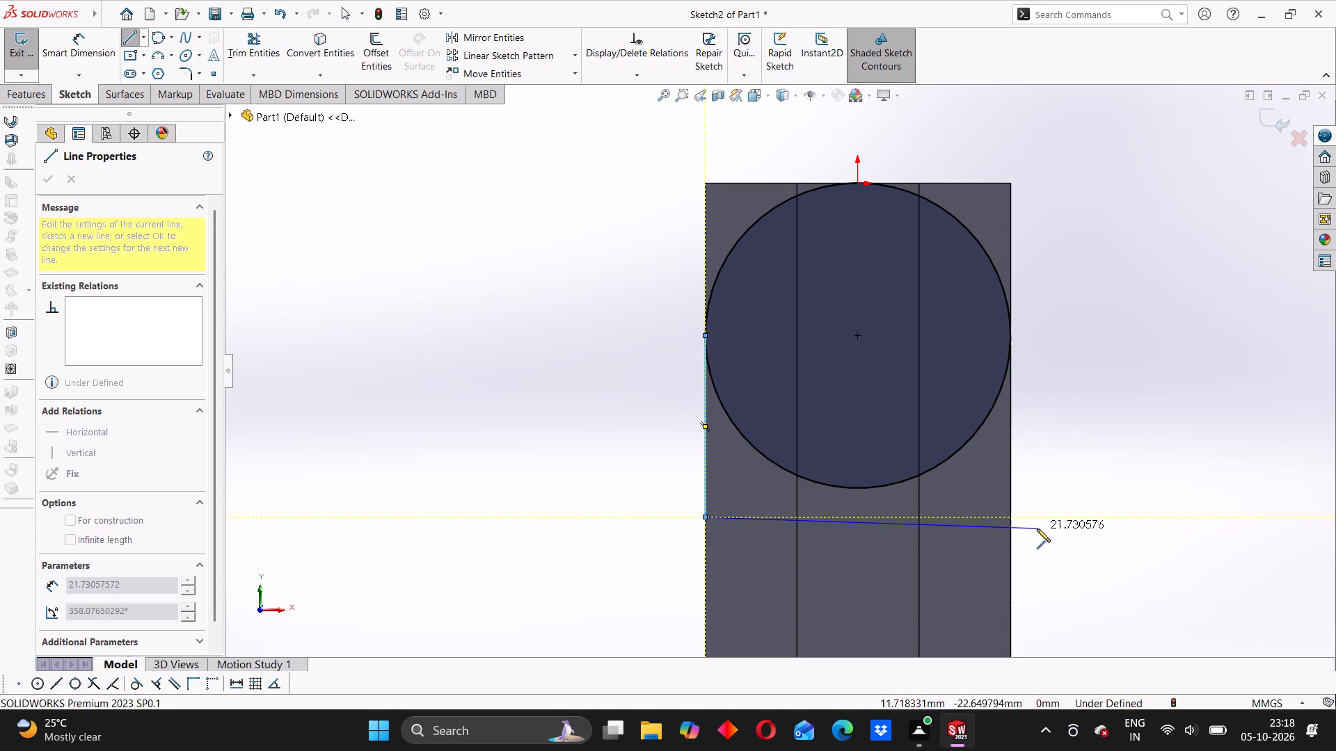
{"action": "left_click", "coordinate": [1008, 517]}
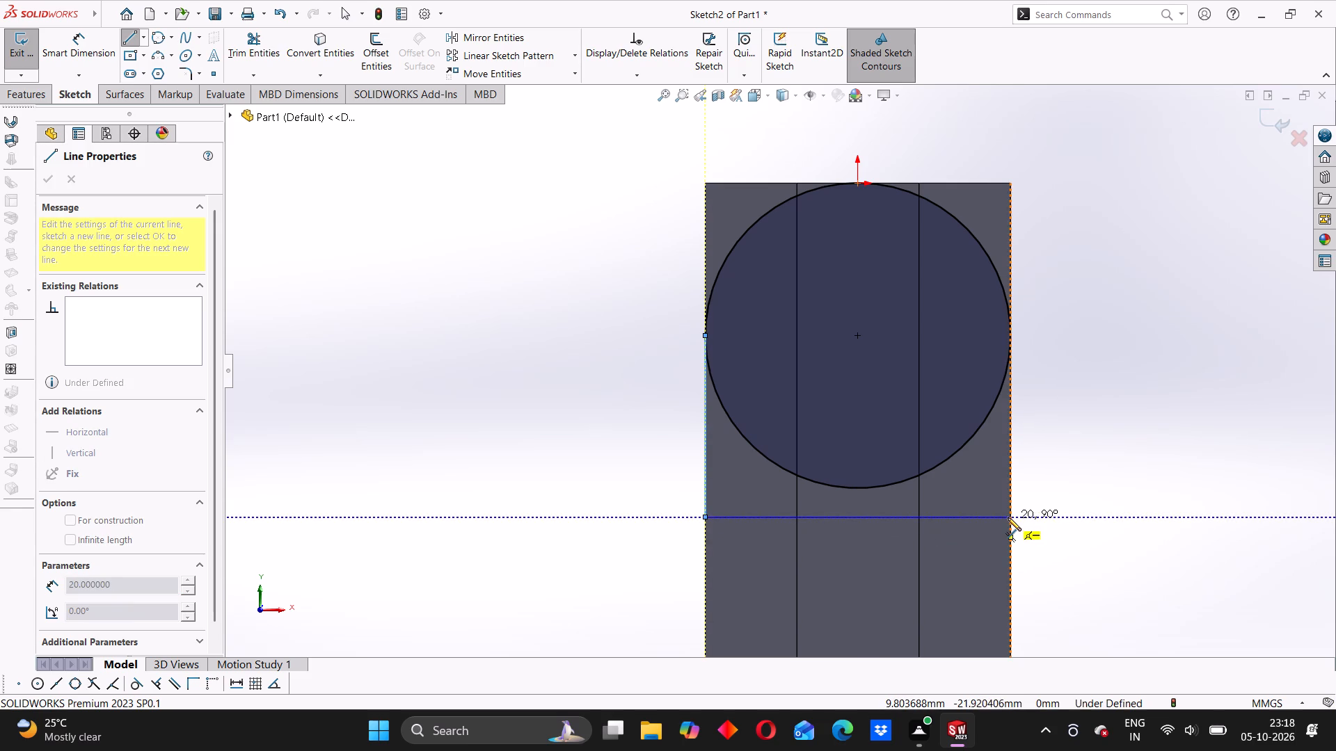
{"action": "left_click", "coordinate": [1009, 350]}
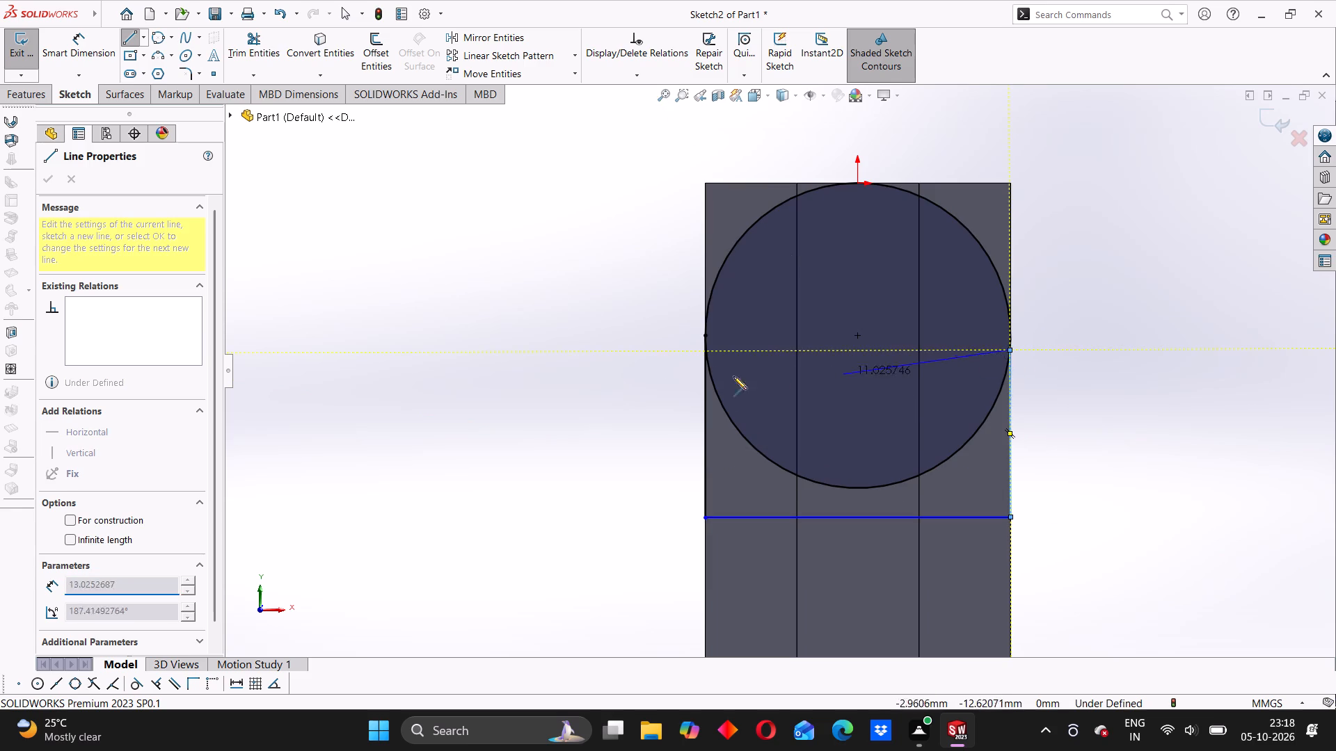
{"action": "right_click", "coordinate": [416, 232]}
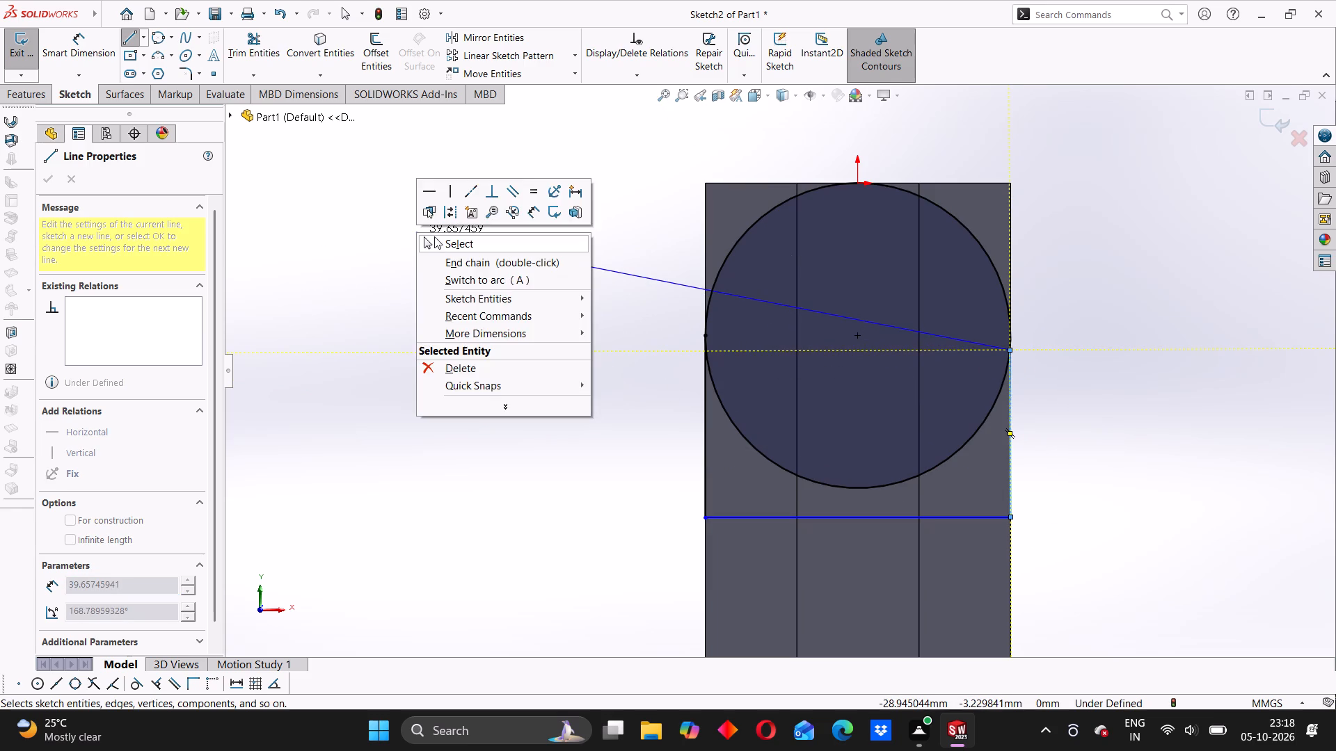
{"action": "left_click", "coordinate": [440, 242]}
Apply a tangent relation between the left vertical line and the circle.
{"action": "scroll", "coordinate": [722, 419], "scroll_direction": "up", "scroll_amount": 3}
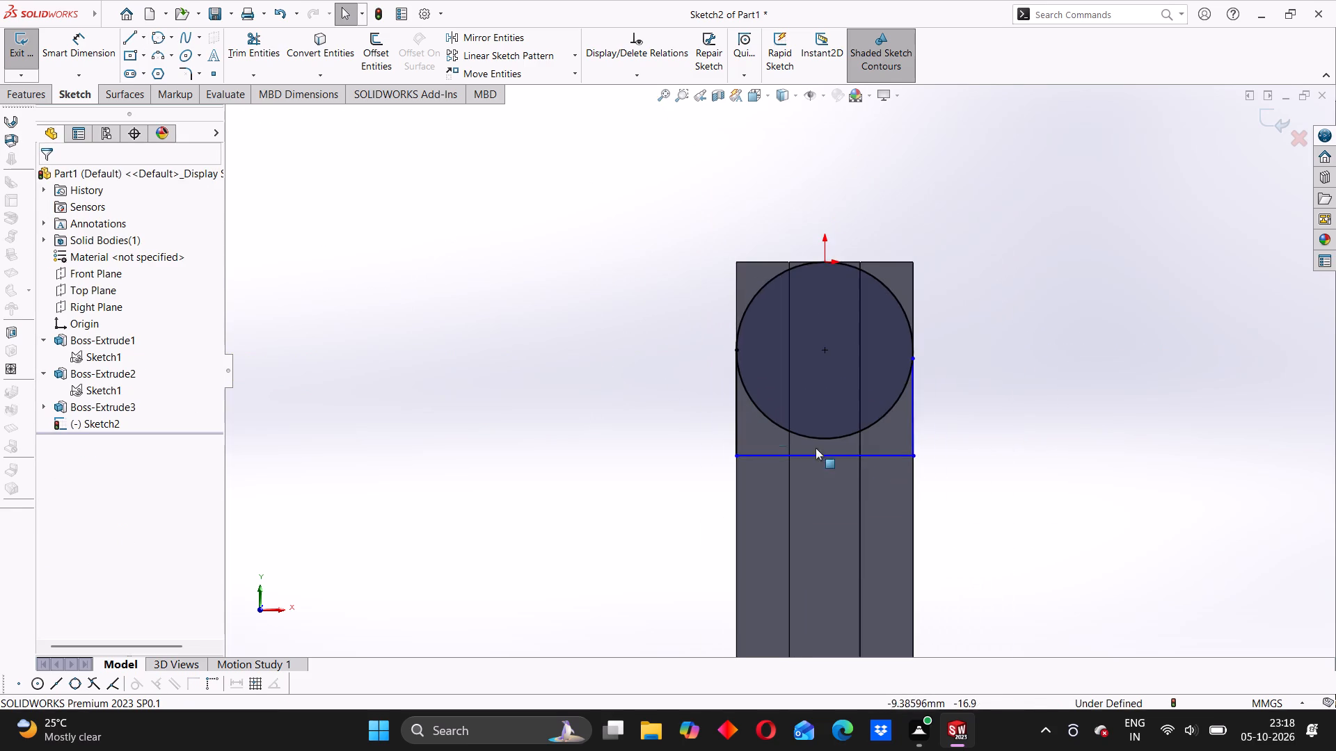
{"action": "scroll", "coordinate": [830, 462], "scroll_direction": "down", "scroll_amount": 4}
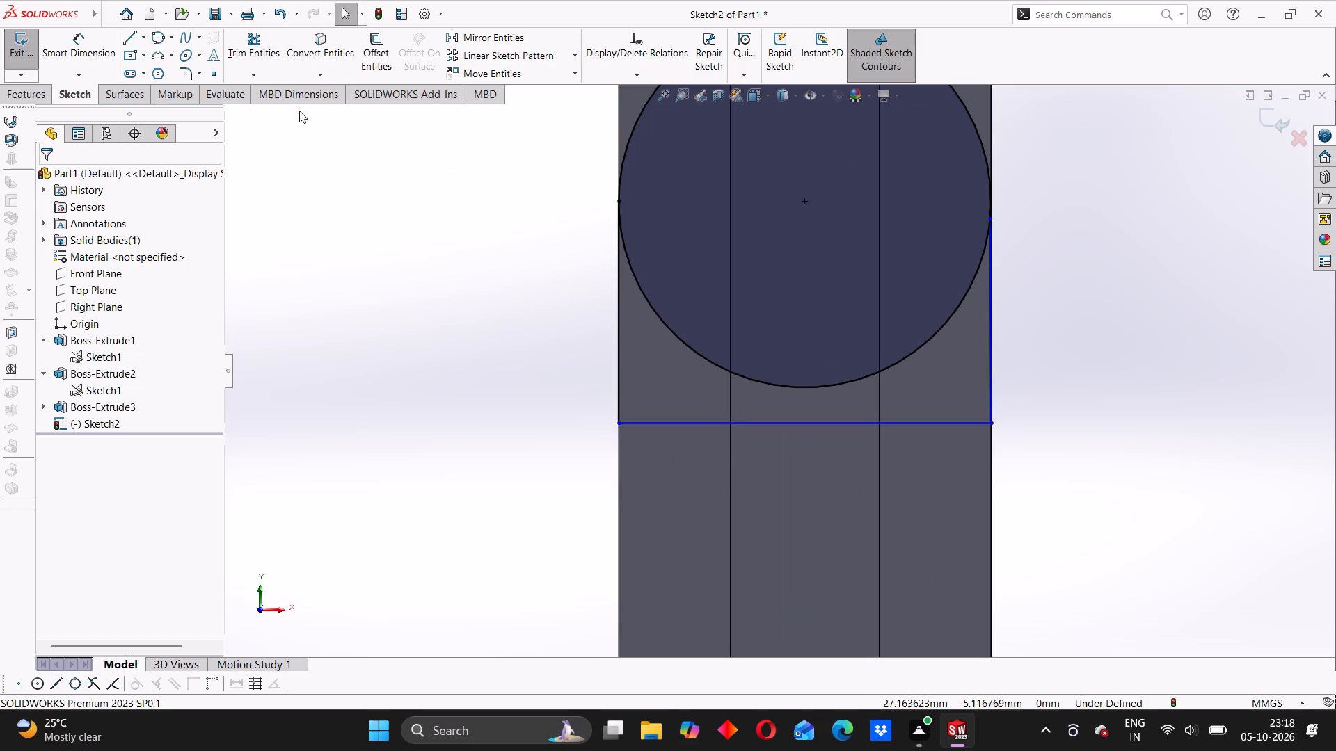
{"action": "scroll", "coordinate": [836, 398], "scroll_direction": "up", "scroll_amount": 3}
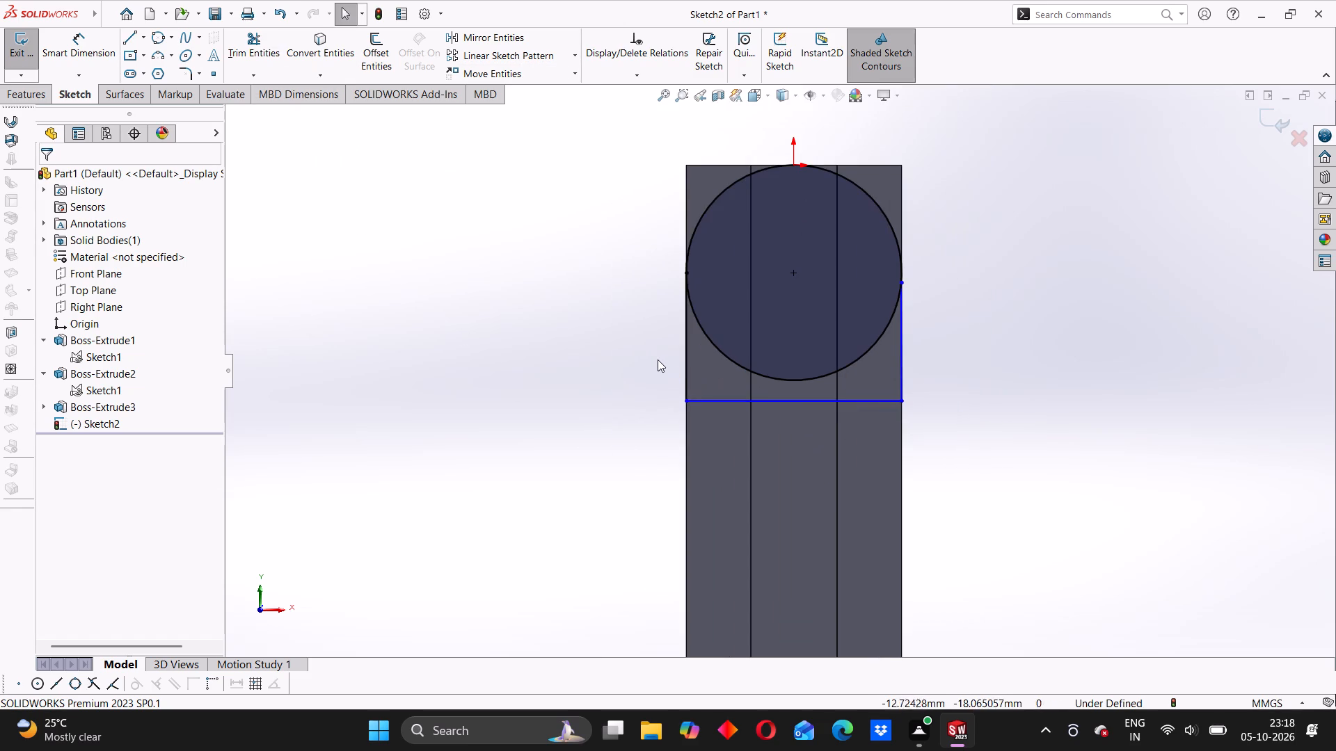
{"action": "scroll", "coordinate": [660, 357], "scroll_direction": "down", "scroll_amount": 4}
{"action": "left_click", "coordinate": [745, 312]}
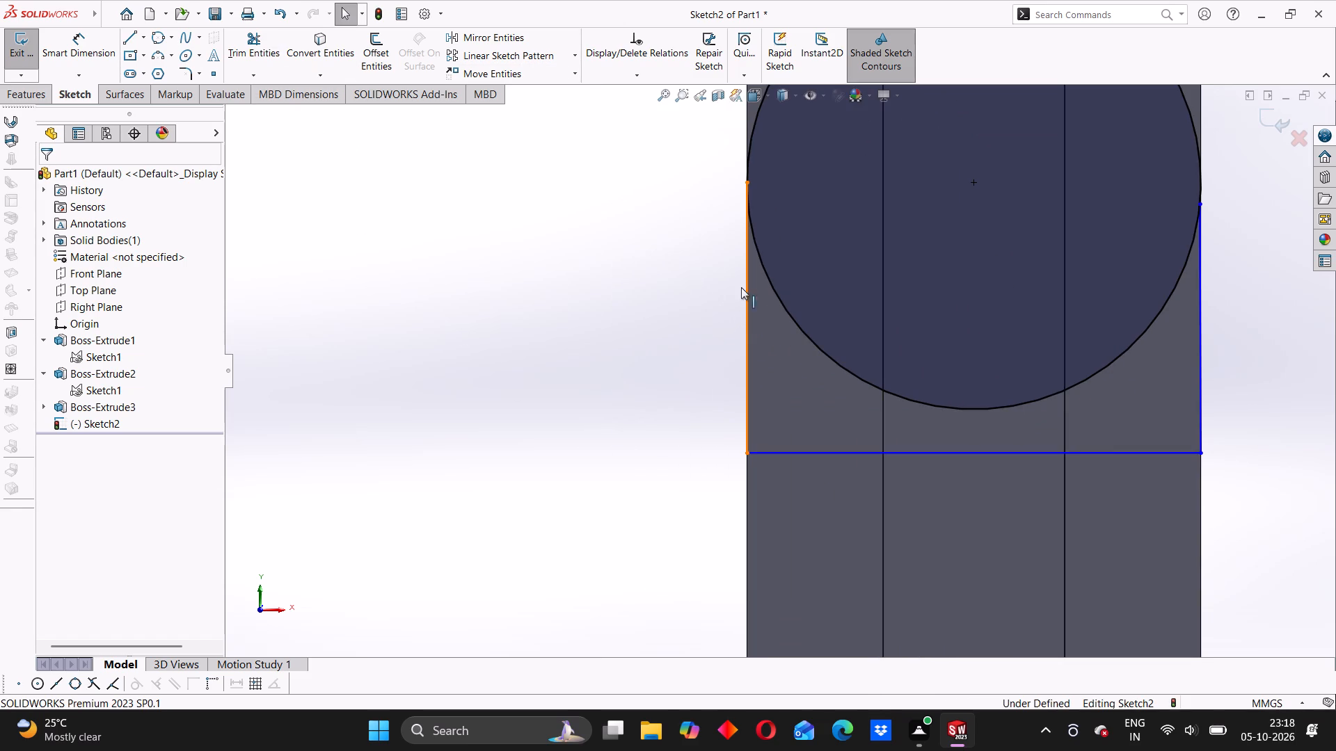
{"action": "left_click", "coordinate": [761, 119], "text": "ctrl"}
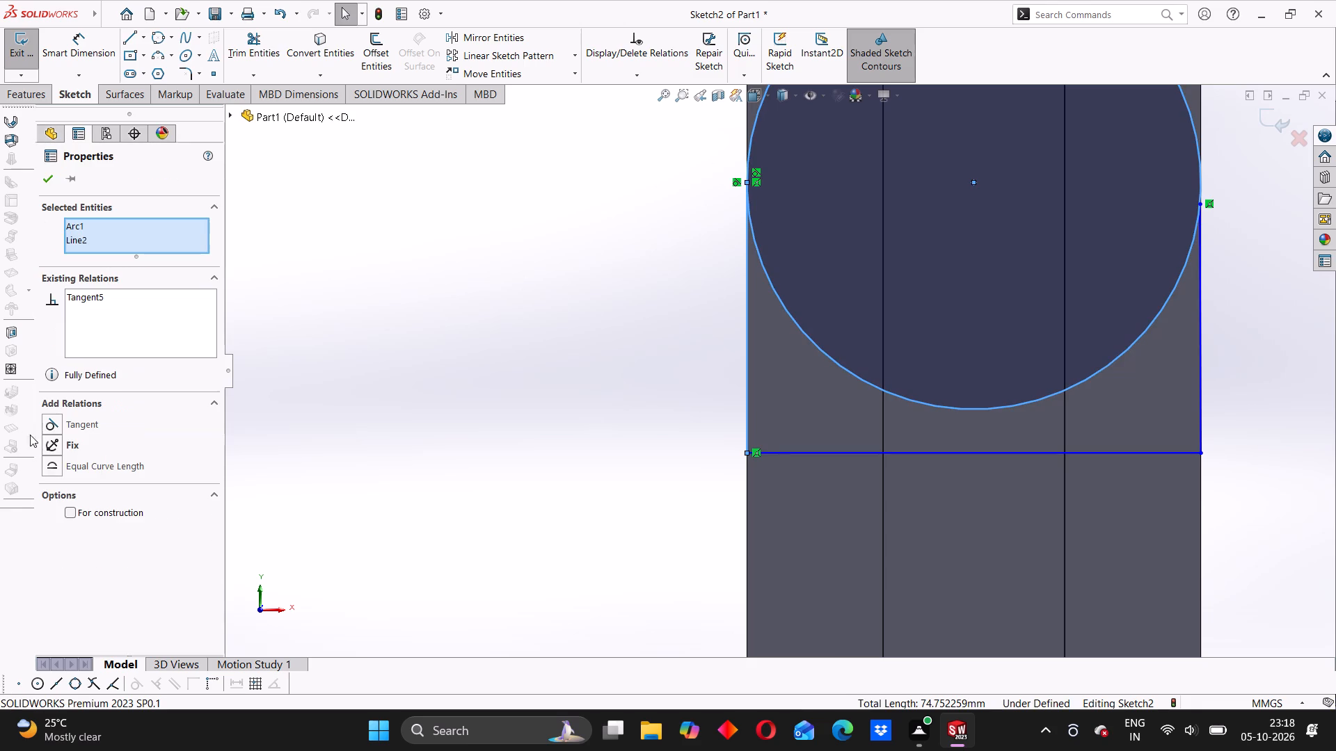
{"action": "left_click", "coordinate": [50, 424]}
{"action": "left_click", "coordinate": [47, 185]}
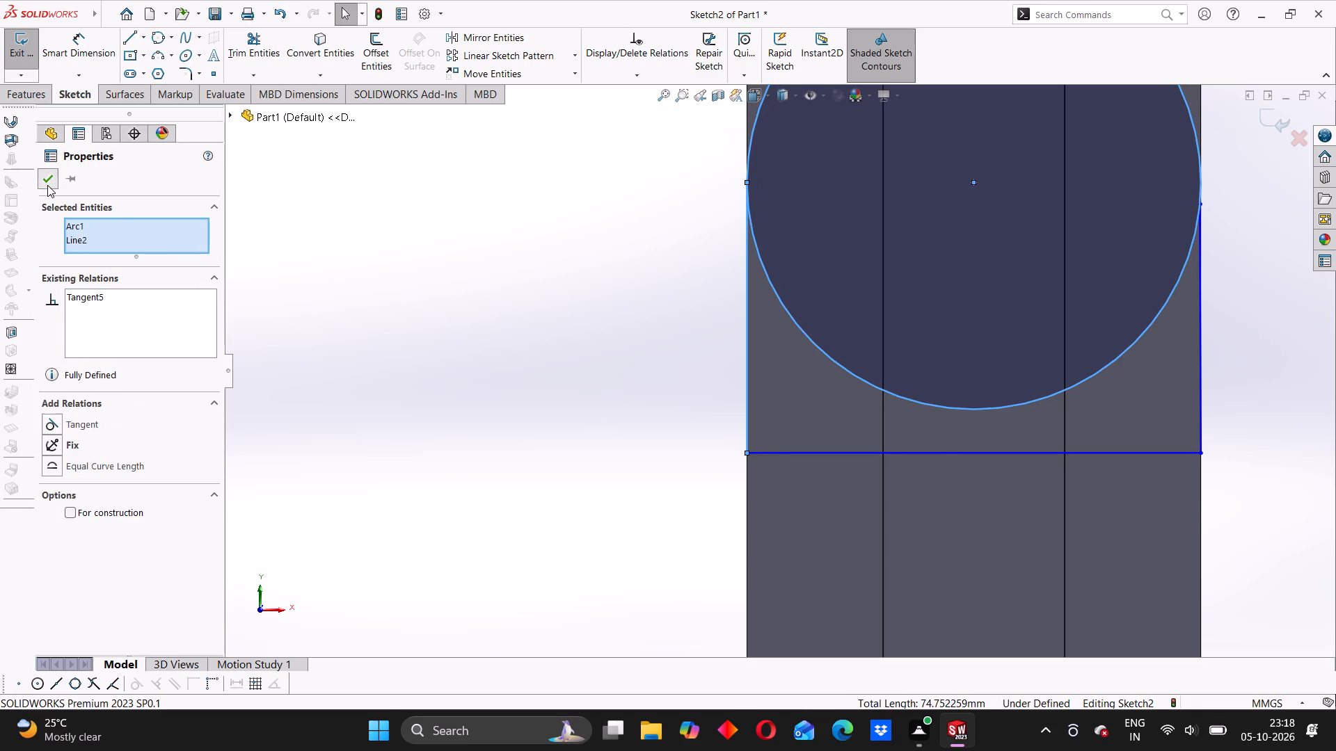
Make the right vertical line tangent to the circle.
{"action": "scroll", "coordinate": [1012, 357], "scroll_direction": "up", "scroll_amount": 3}
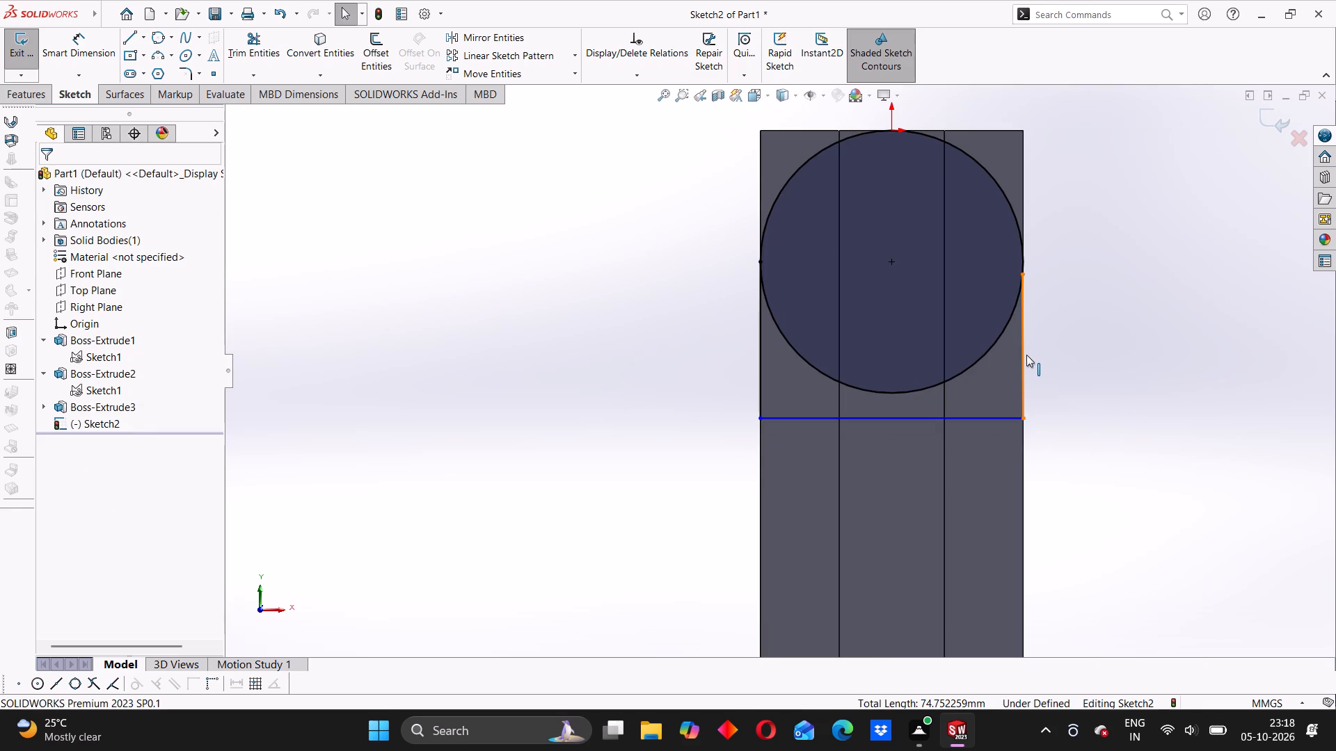
{"action": "left_click", "coordinate": [1026, 355]}
{"action": "left_click", "coordinate": [1019, 223], "text": "ctrl"}
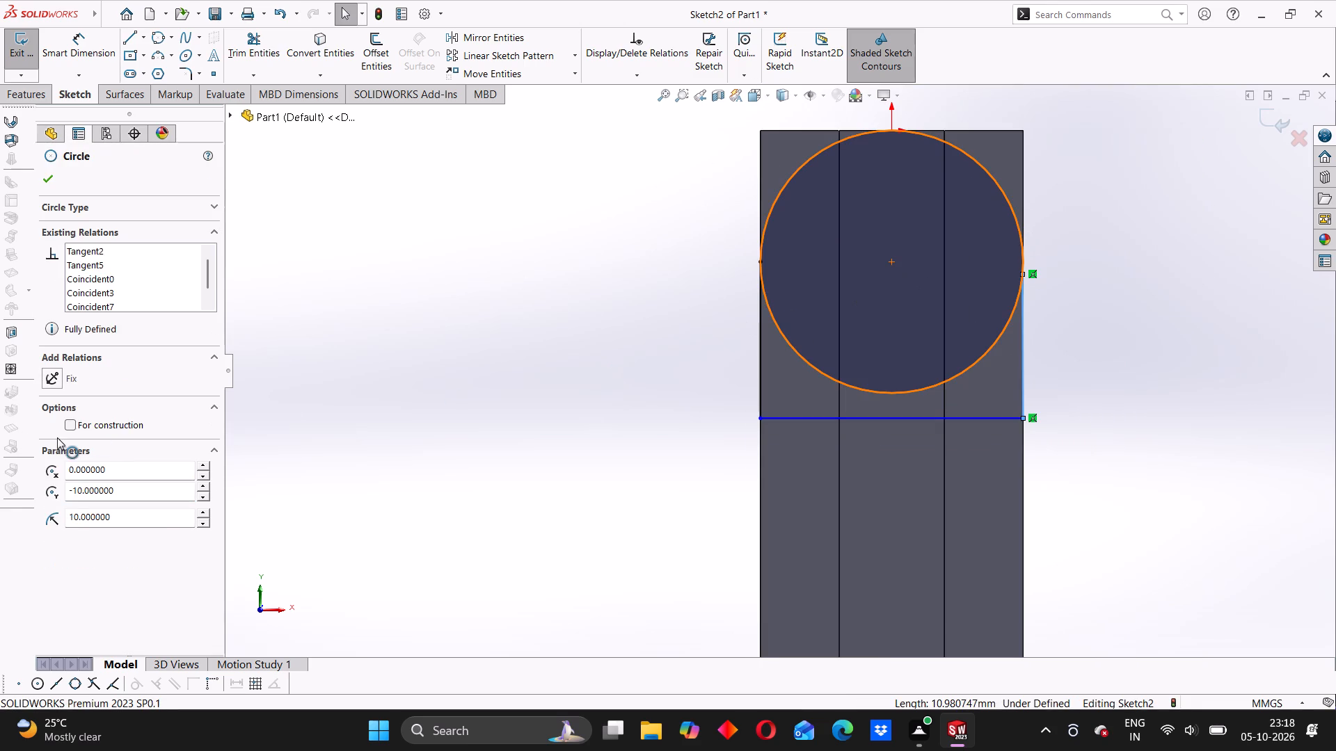
{"action": "left_click", "coordinate": [56, 421]}
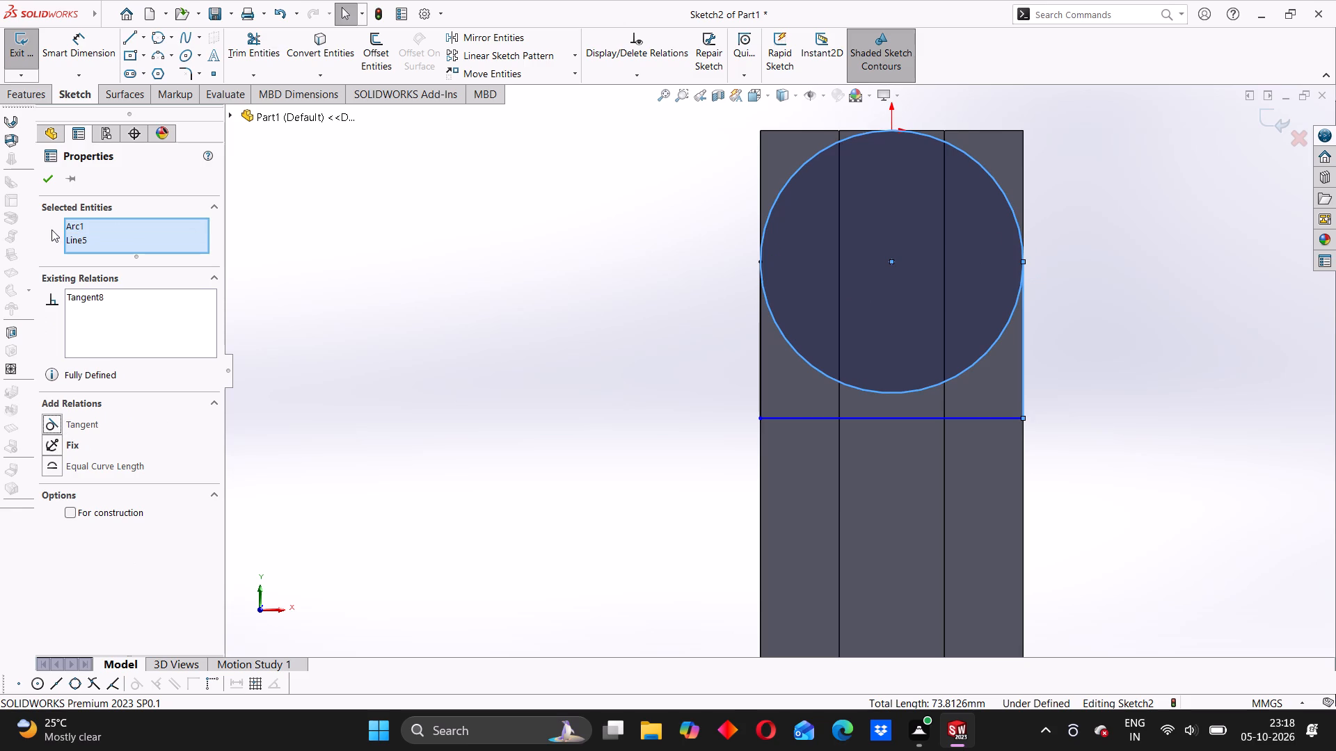
{"action": "left_click", "coordinate": [56, 184]}
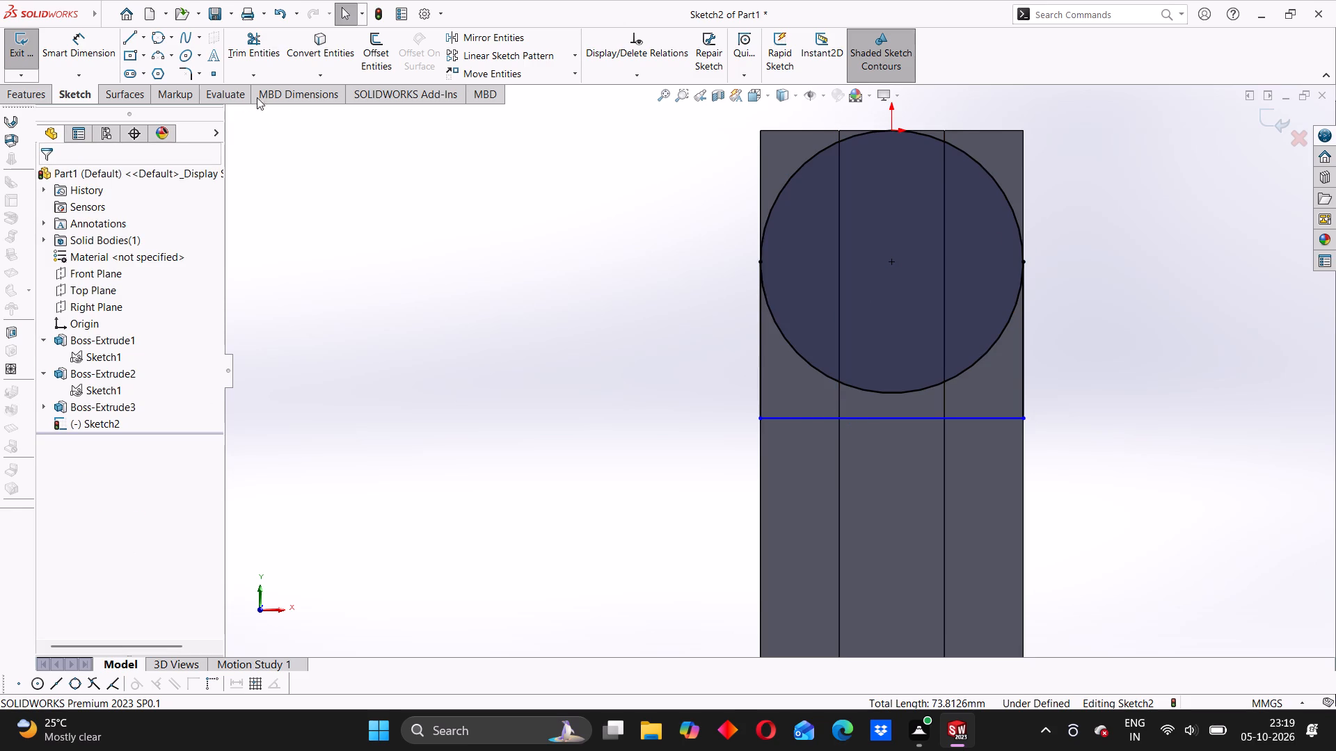
Dimension the distance from the bottom horizontal line to the arm's top edge as 23 mm.
{"action": "left_click", "coordinate": [85, 44]}
{"action": "left_click", "coordinate": [797, 417]}
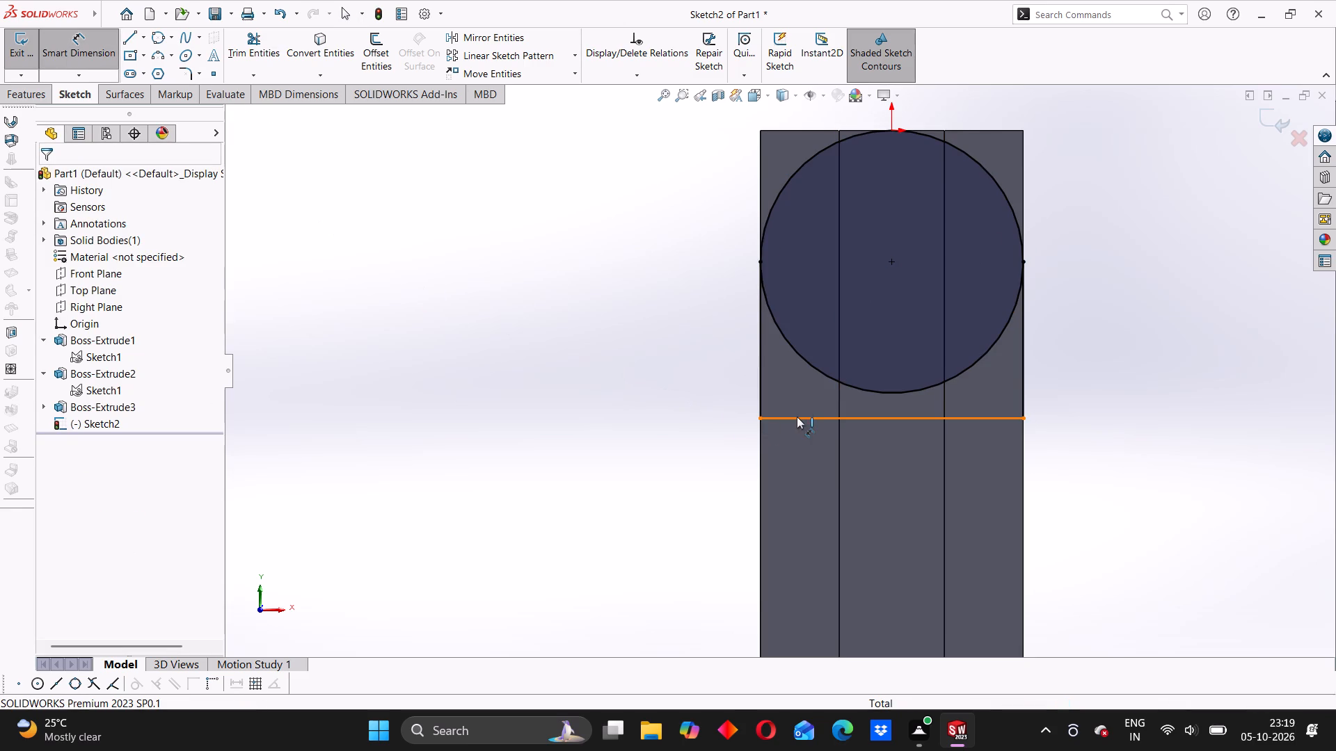
{"action": "left_click", "coordinate": [800, 131]}
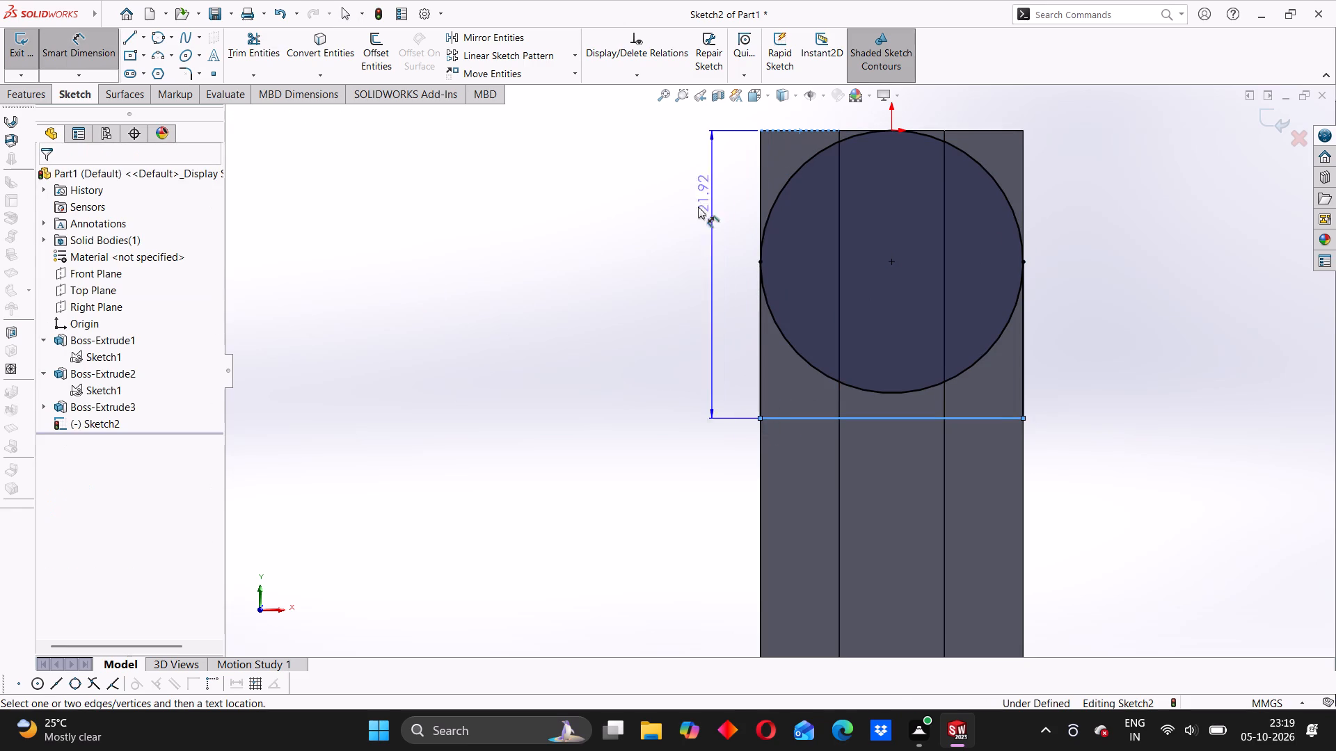
{"action": "left_click", "coordinate": [688, 213]}
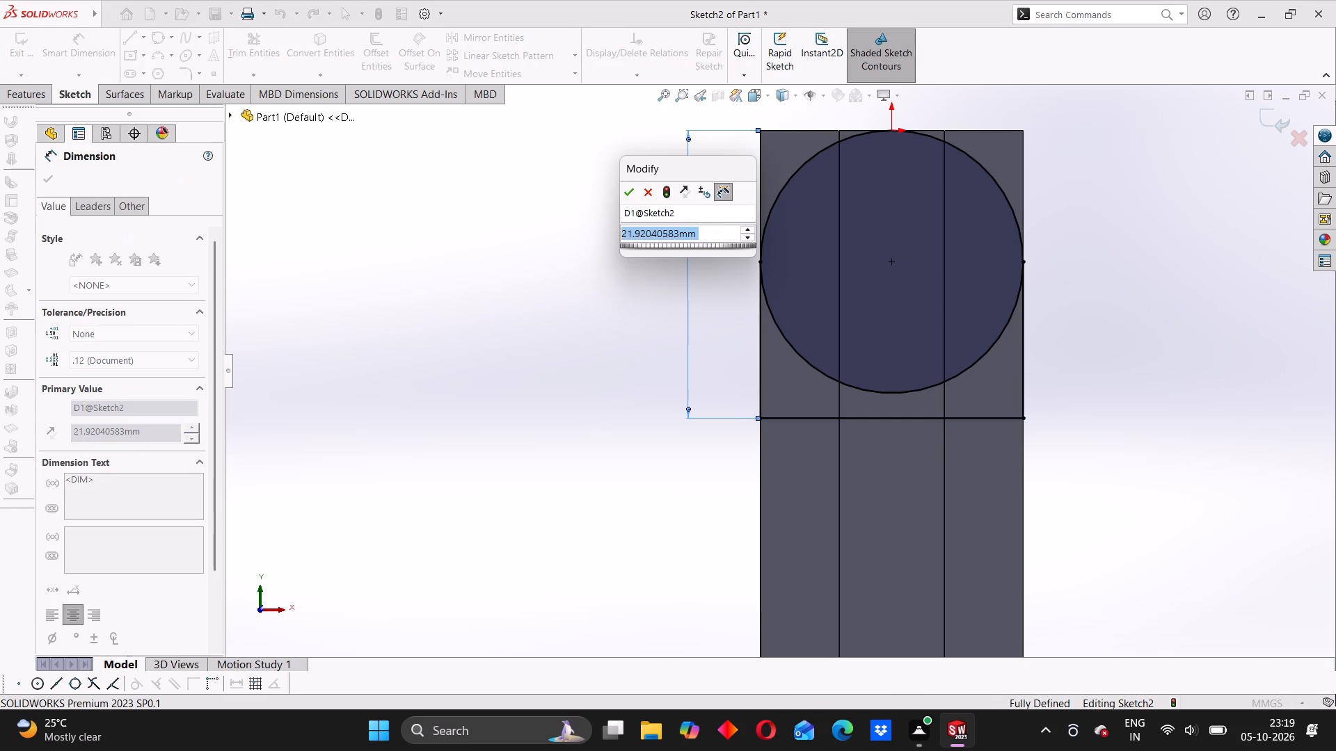
{"action": "type", "text": "23"}
{"action": "key", "text": "Return"}
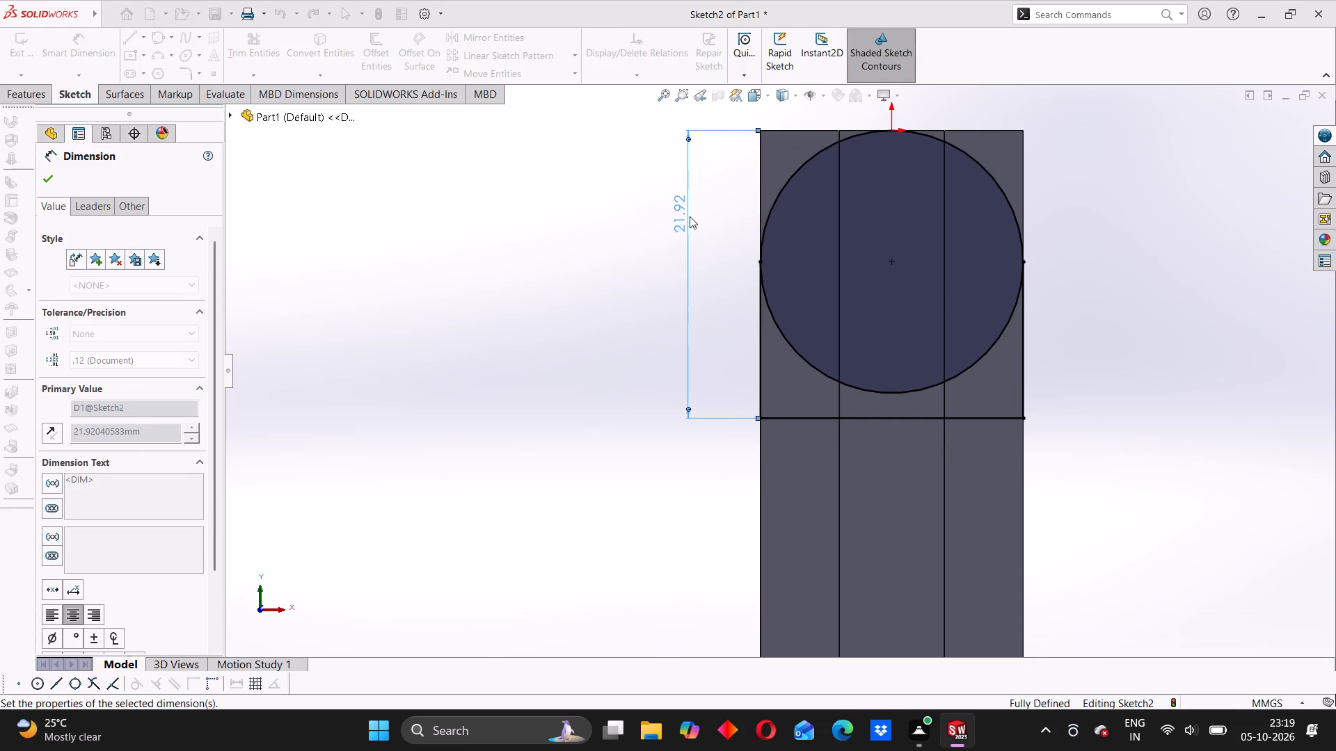
{"action": "left_click", "coordinate": [526, 340]}
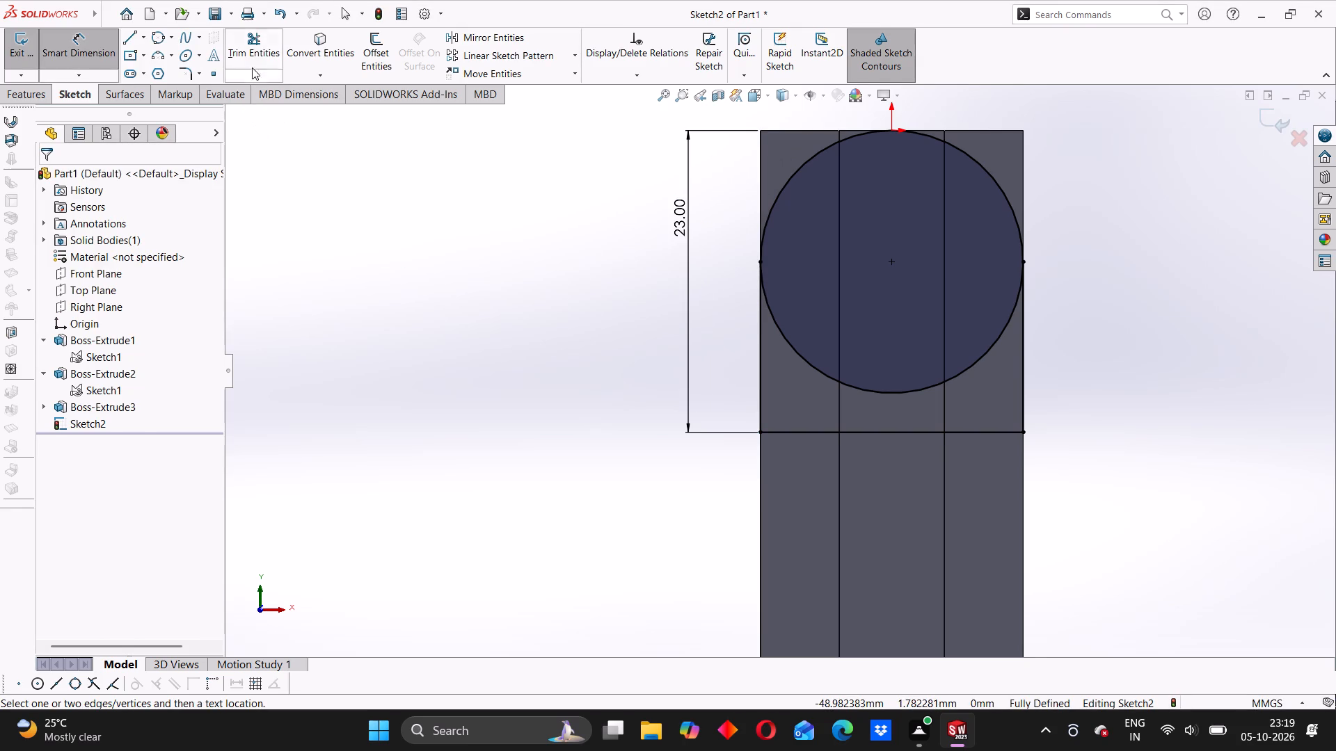
Trim away the circle's lower arc between the vertical lines to leave a closed arch-shaped profile.
{"action": "left_click", "coordinate": [254, 45]}
{"action": "left_click", "coordinate": [796, 351]}
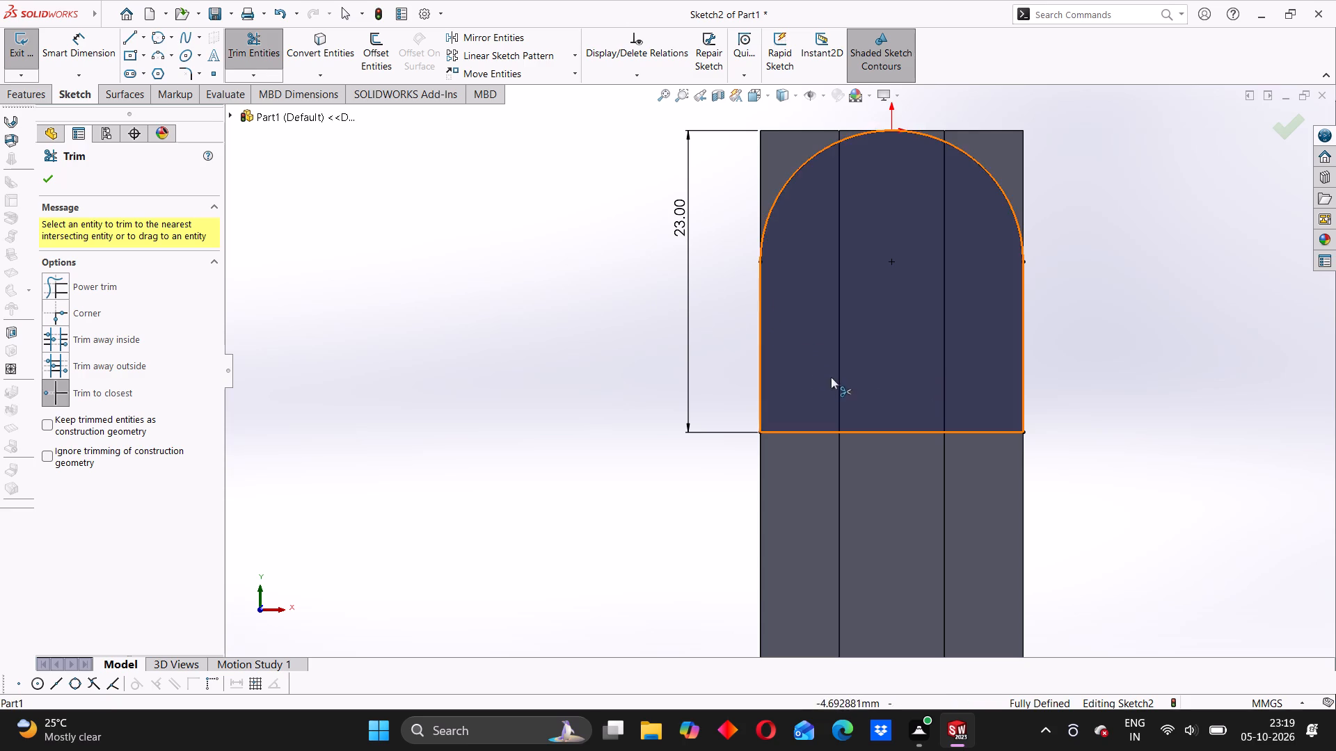
{"action": "scroll", "coordinate": [568, 348], "scroll_direction": "up", "scroll_amount": 3}
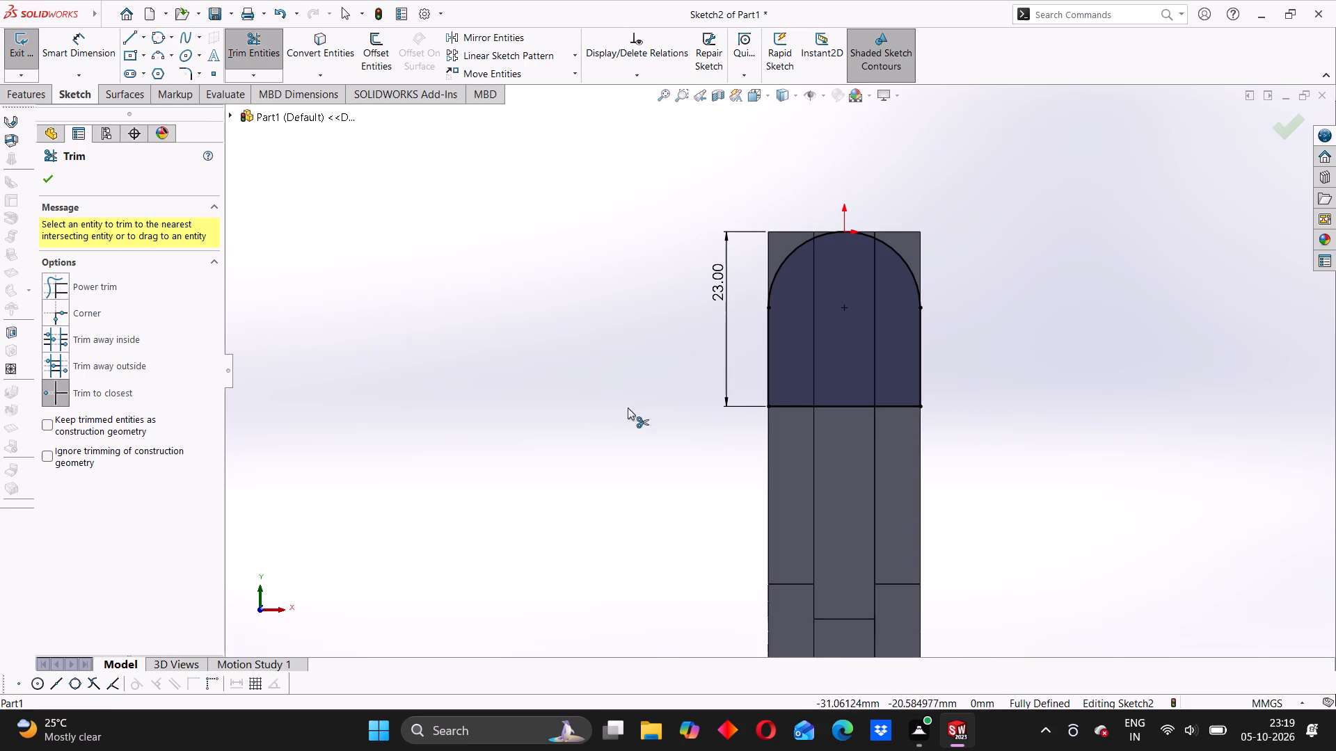
{"action": "middle_click_drag", "start_coordinate": [669, 432], "coordinate": [592, 463]}
{"action": "scroll", "coordinate": [571, 475], "scroll_direction": "up", "scroll_amount": 1}
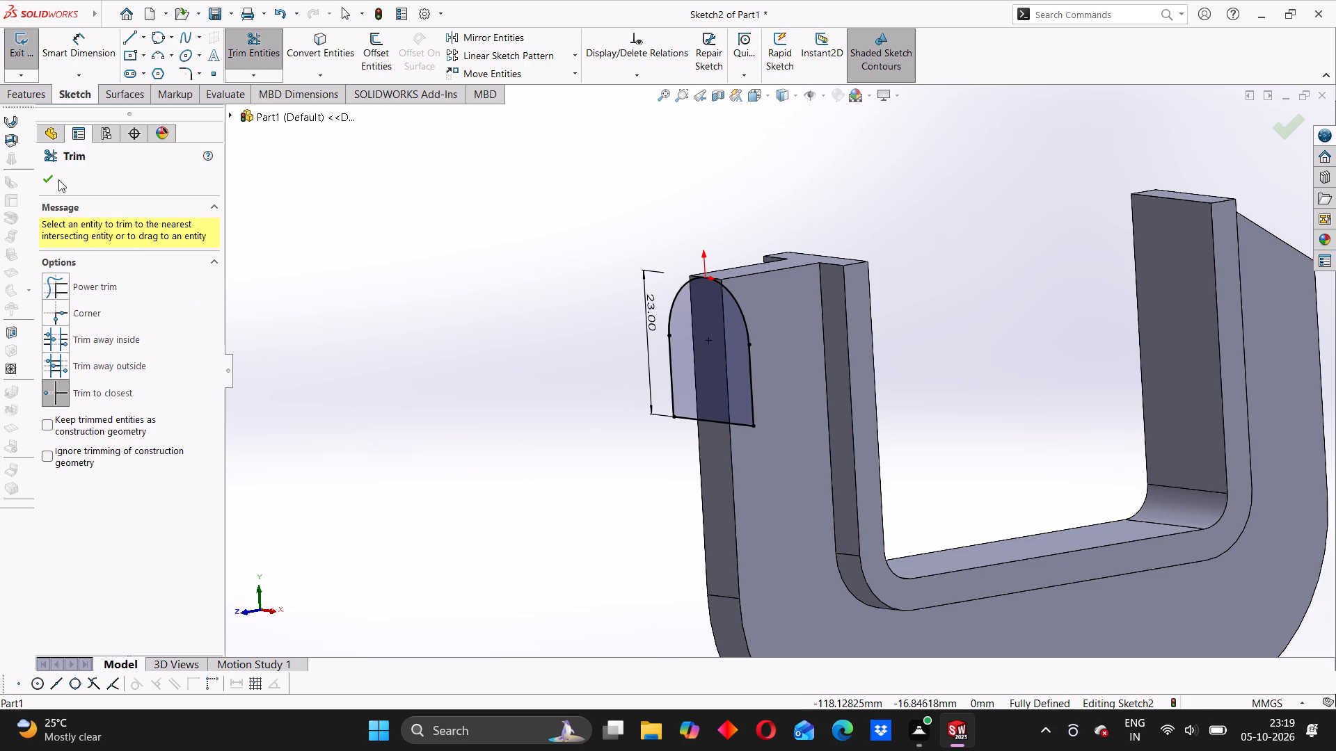
{"action": "left_click", "coordinate": [56, 177]}
Extrude the arch-shaped profile with an Up To Surface end condition, ending at the inner face of the same arm.
{"action": "left_click", "coordinate": [51, 98]}
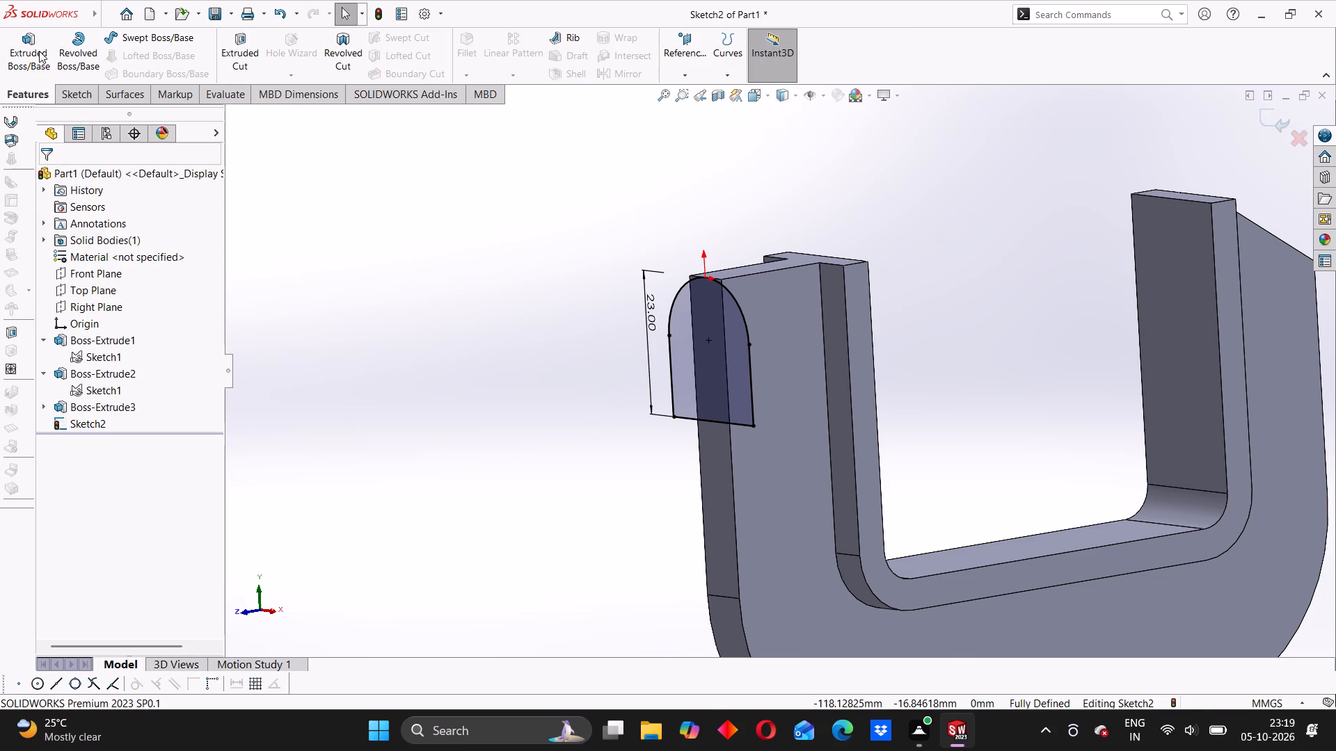
{"action": "left_click", "coordinate": [35, 45]}
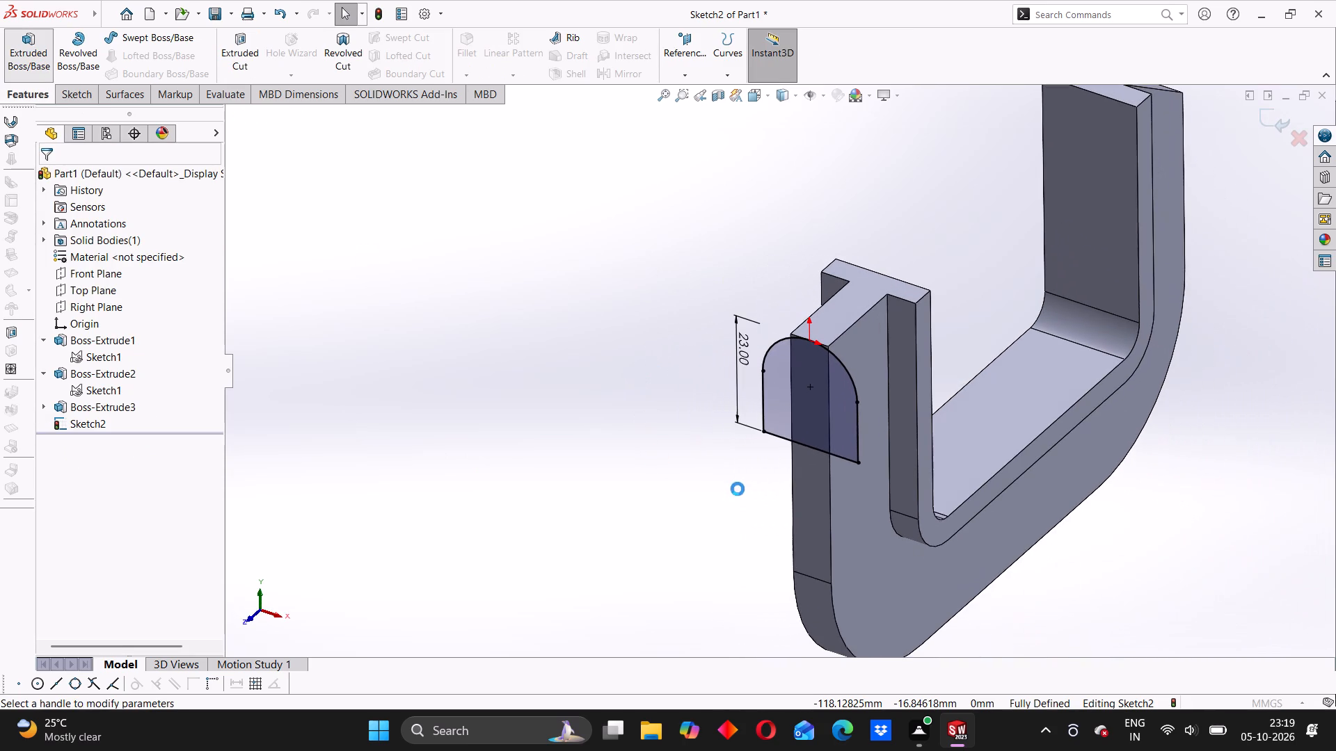
{"action": "middle_click_drag", "start_coordinate": [768, 473], "coordinate": [677, 426]}
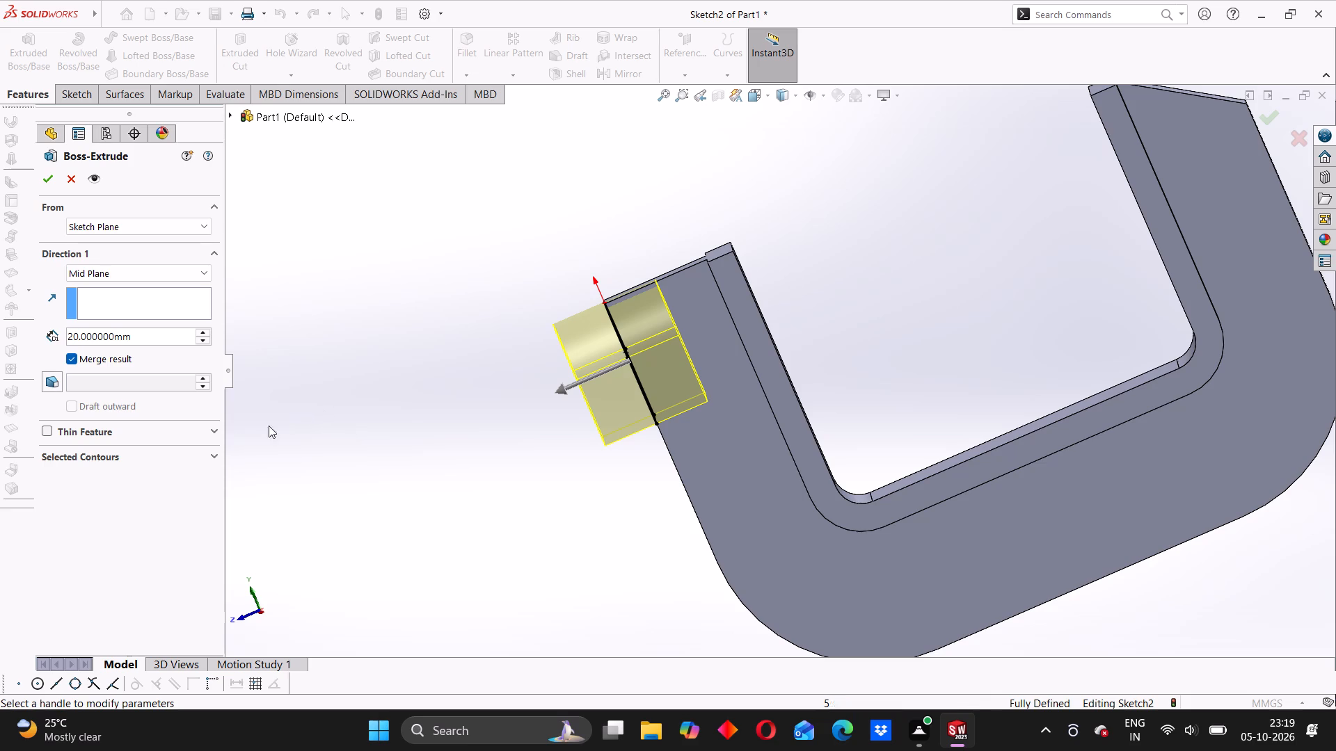
{"action": "left_click", "coordinate": [120, 272]}
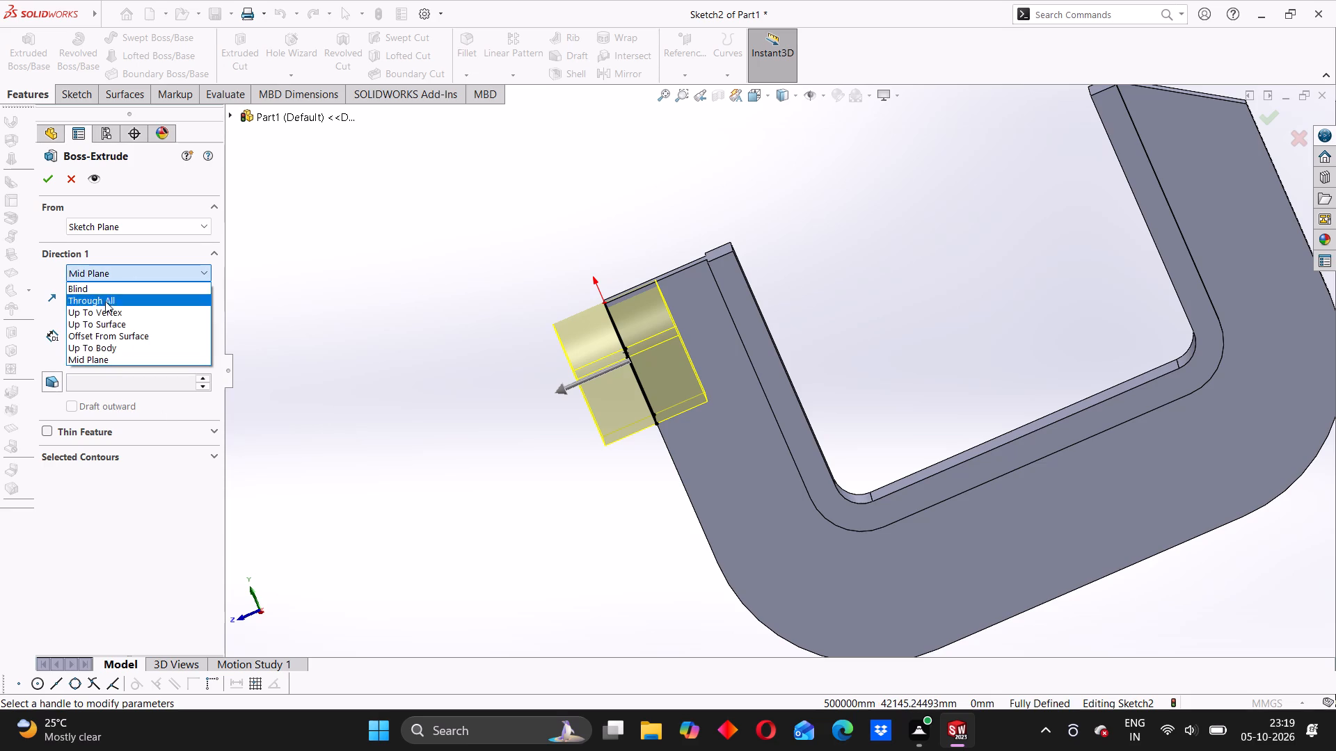
{"action": "left_click", "coordinate": [109, 326]}
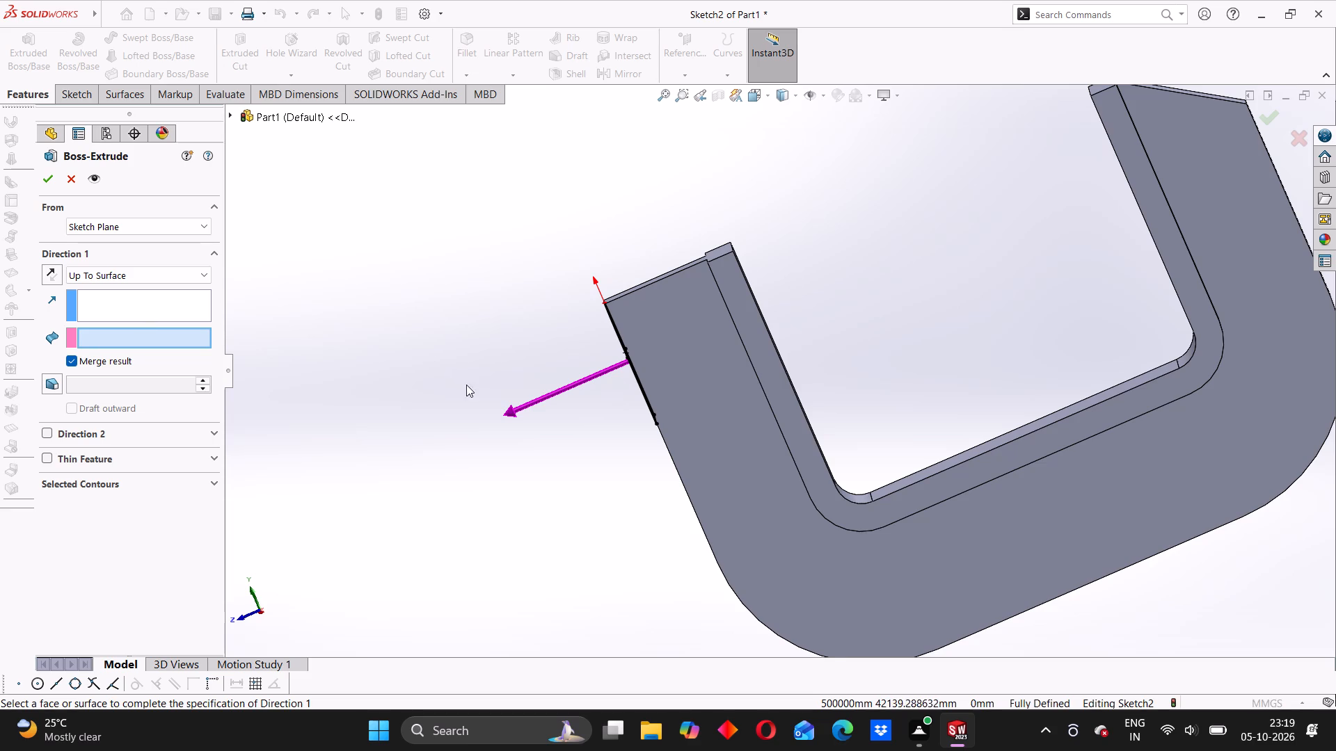
{"action": "middle_click_drag", "start_coordinate": [744, 453], "coordinate": [687, 490]}
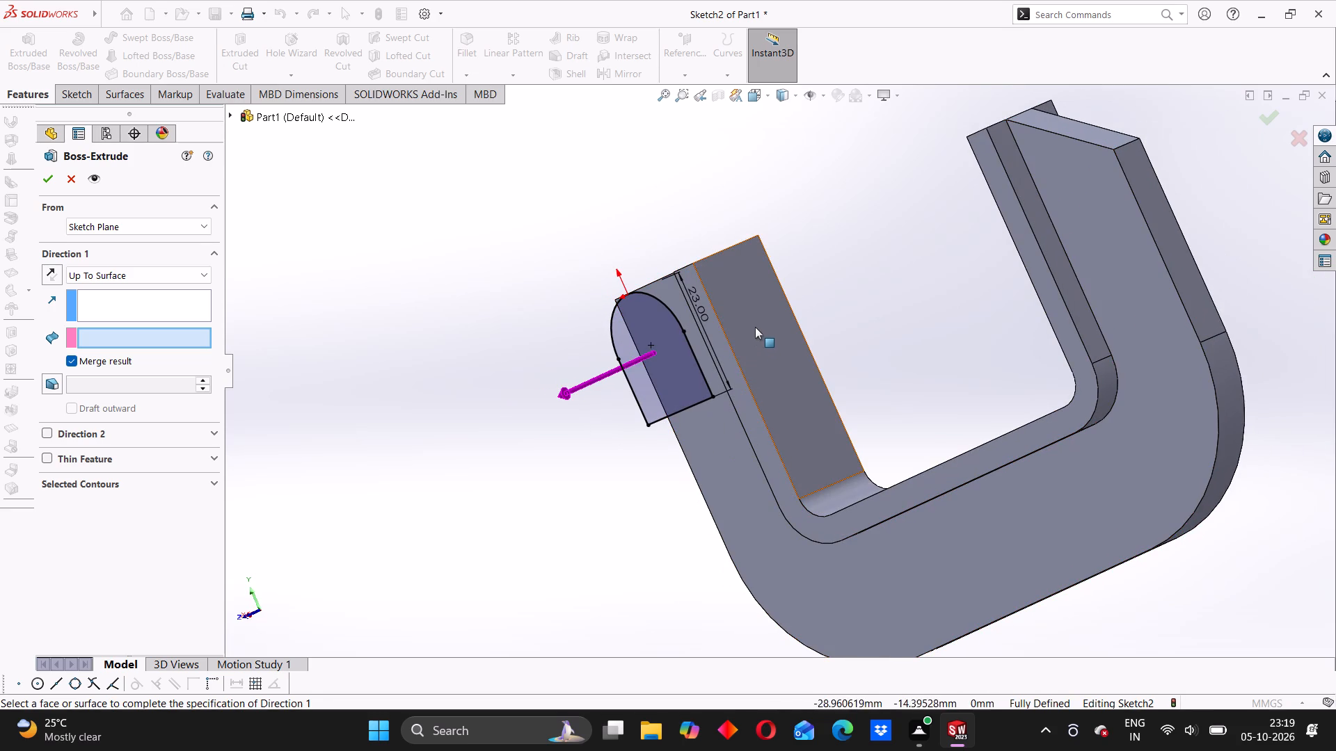
{"action": "left_click", "coordinate": [755, 327]}
{"action": "middle_click_drag", "start_coordinate": [515, 471], "coordinate": [536, 478]}
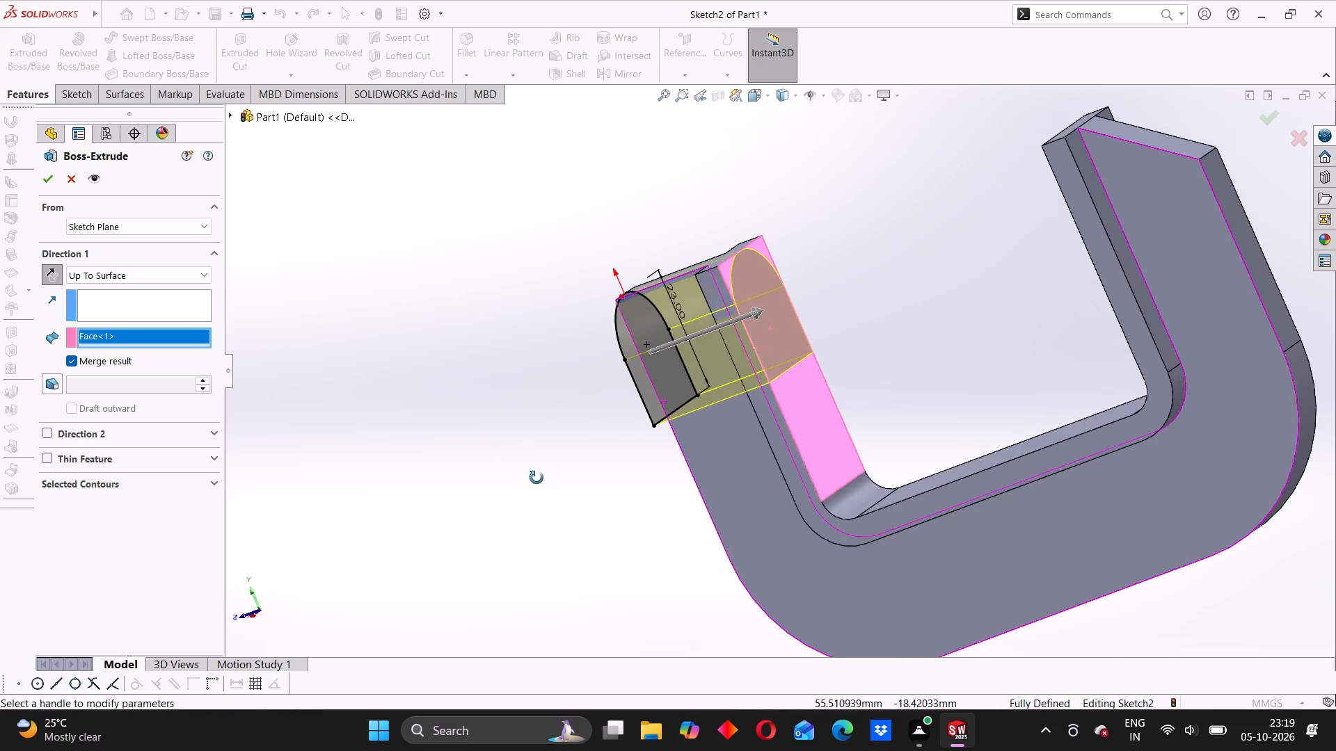
{"action": "middle_click_drag", "start_coordinate": [536, 478], "coordinate": [640, 536]}
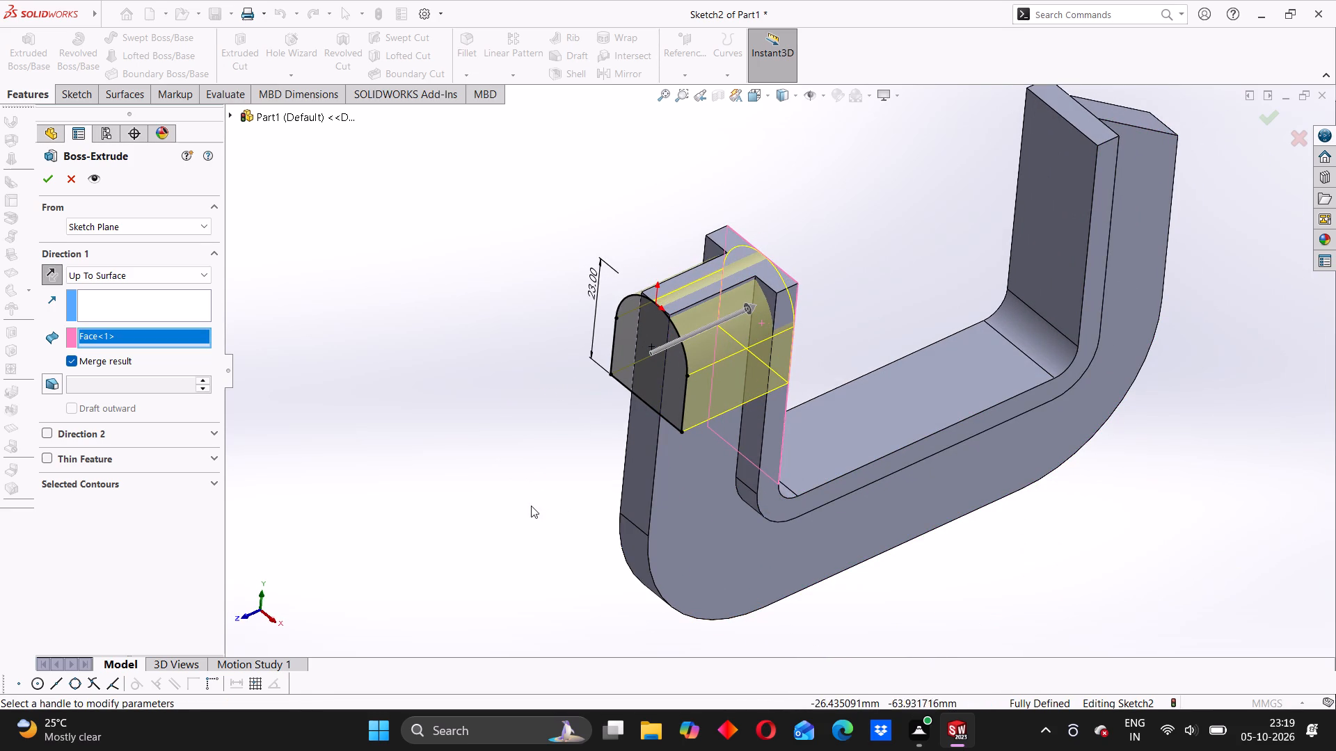
{"action": "left_click", "coordinate": [48, 176]}
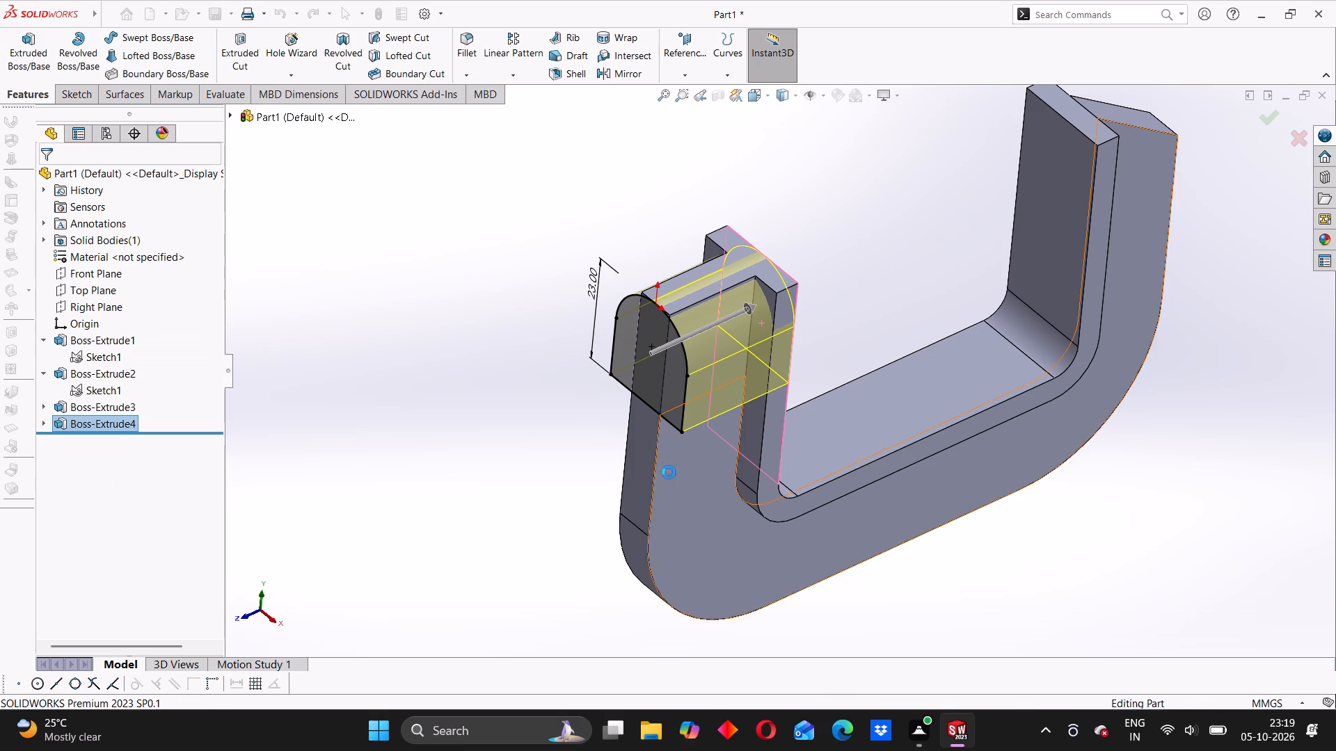
Start a new sketch on the outer end face of the arm with the arch-shaped boss.
{"action": "middle_click_drag", "start_coordinate": [669, 471], "coordinate": [655, 400]}
{"action": "left_click_drag", "start_coordinate": [530, 366], "coordinate": [519, 366]}
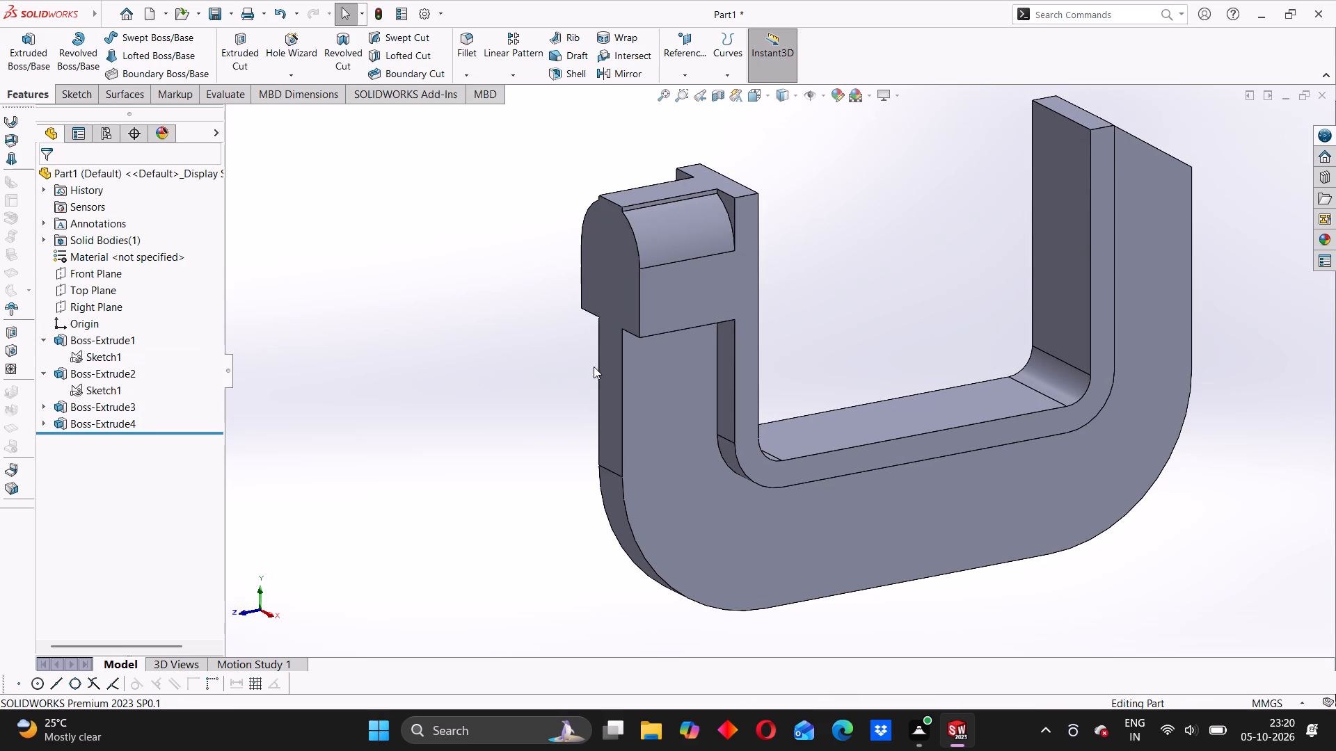
{"action": "middle_click_drag", "start_coordinate": [563, 334], "coordinate": [687, 373]}
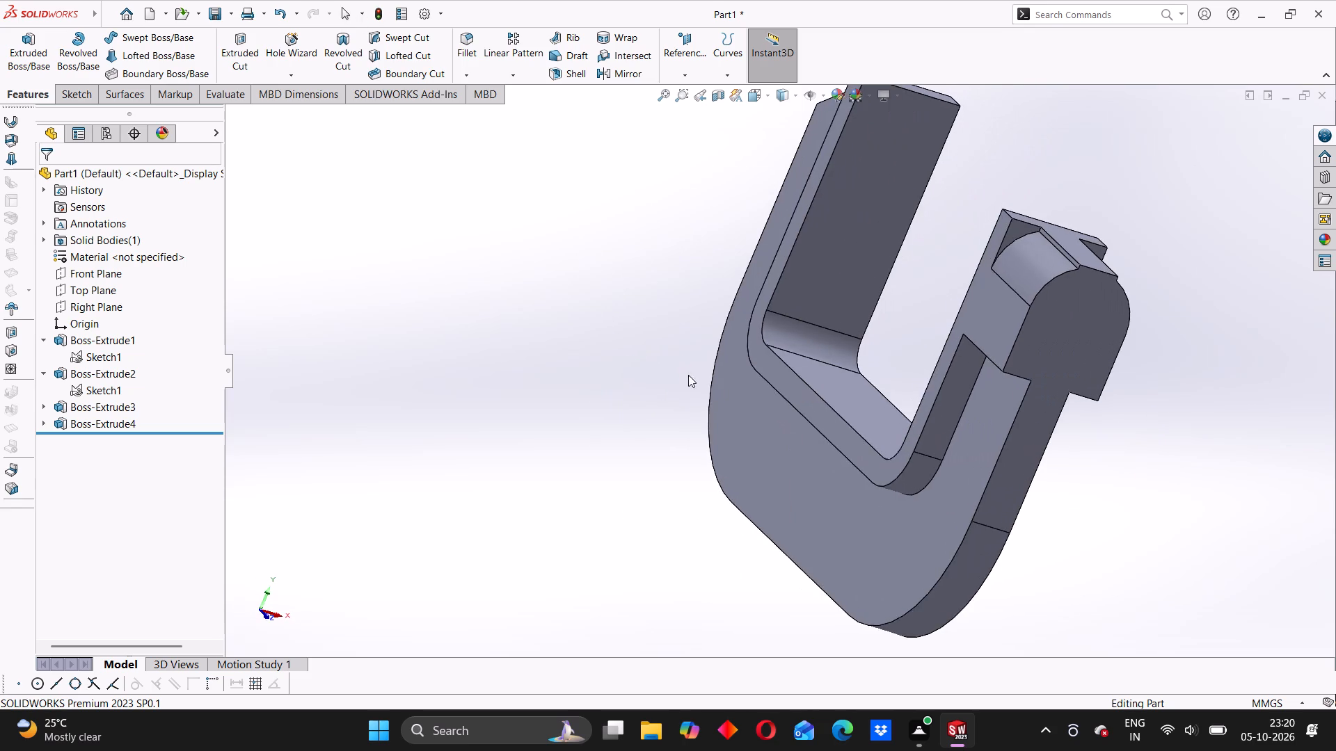
{"action": "scroll", "coordinate": [1037, 435], "scroll_direction": "up", "scroll_amount": 1}
{"action": "left_click", "coordinate": [1008, 350]}
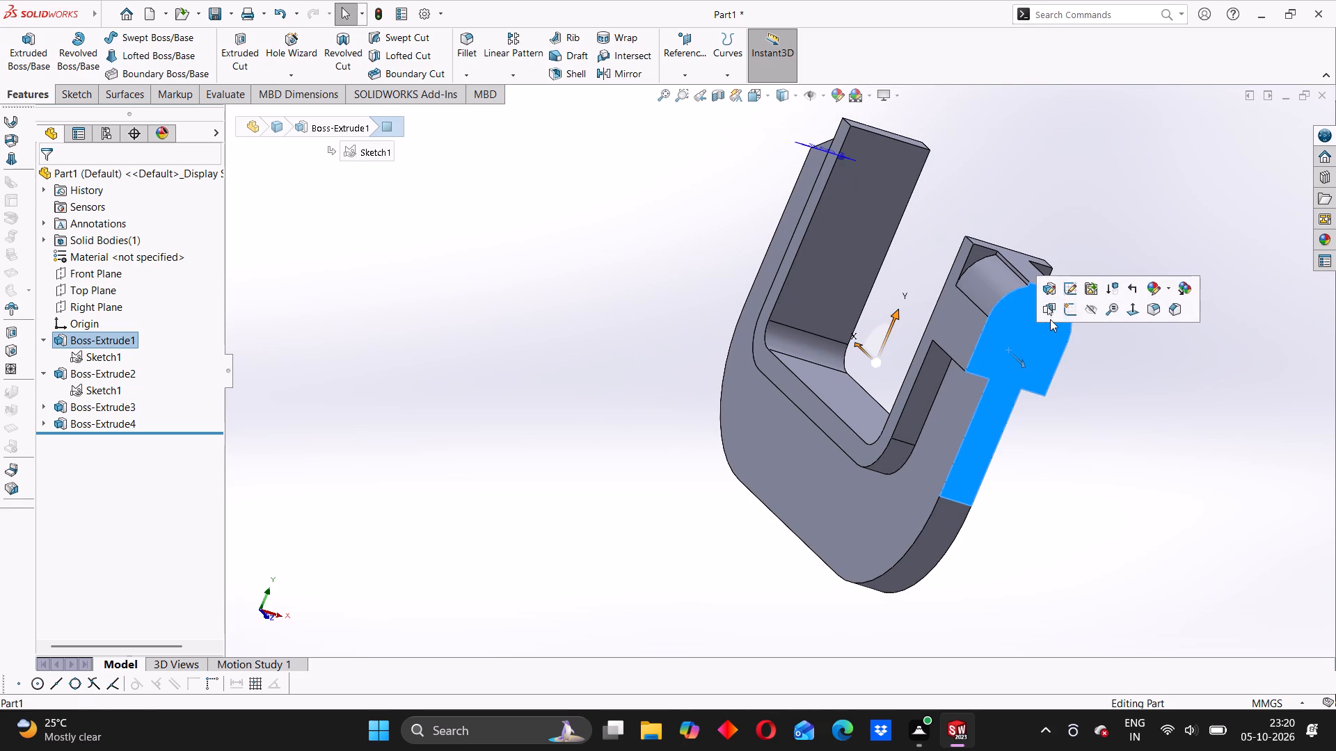
{"action": "left_click", "coordinate": [1069, 311]}
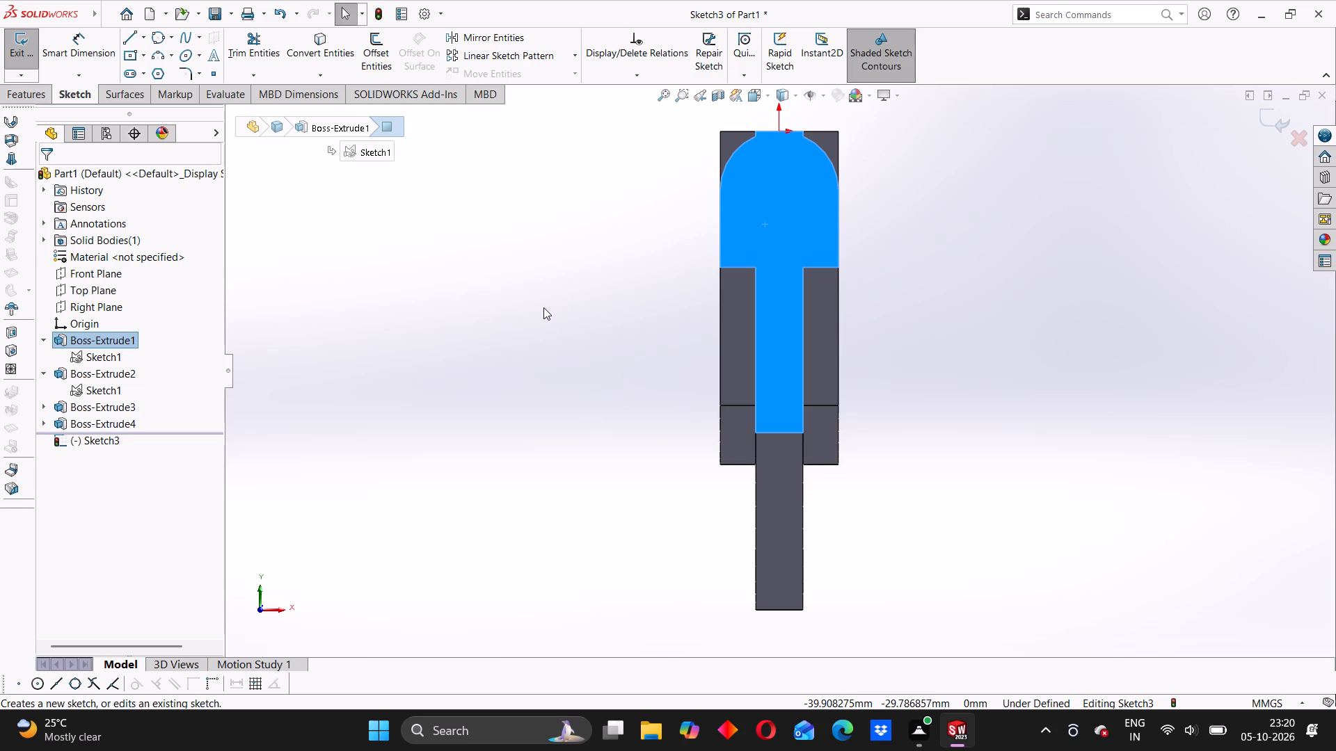
{"action": "scroll", "coordinate": [765, 198], "scroll_direction": "down", "scroll_amount": 3}
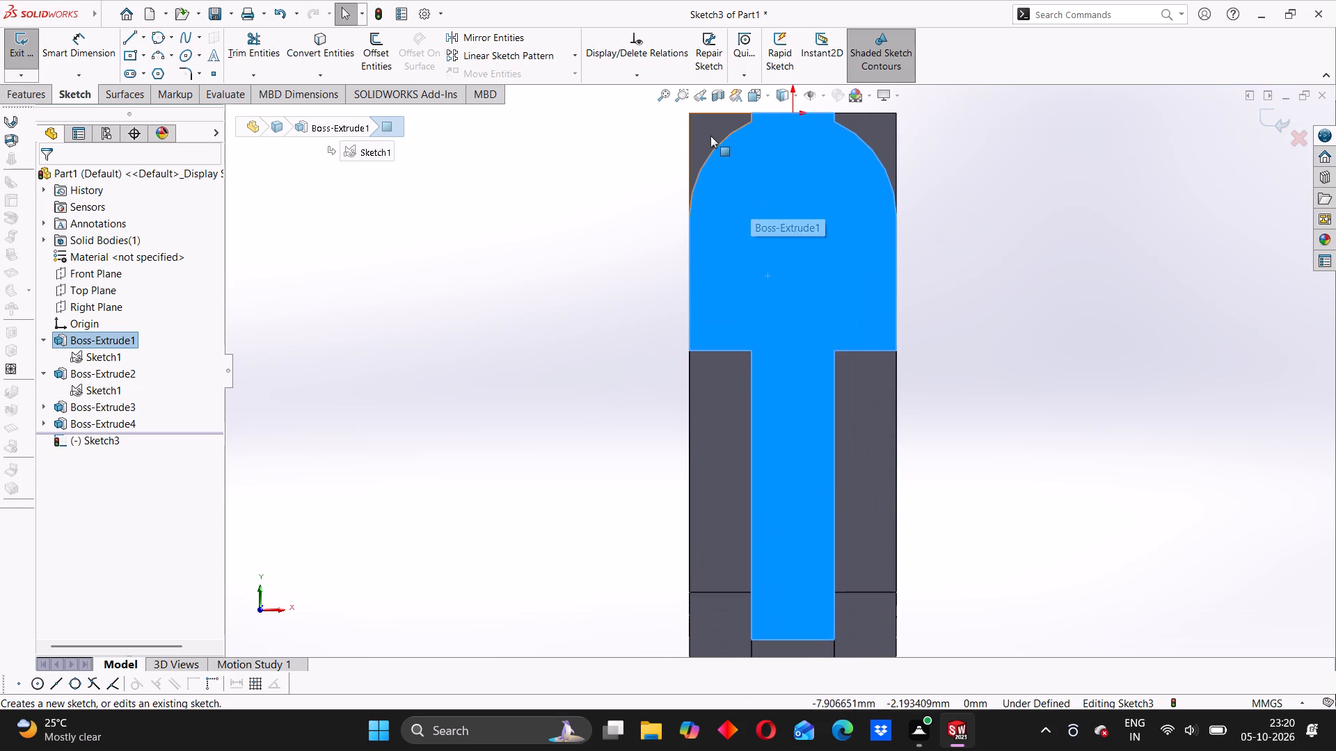
{"action": "left_click", "coordinate": [620, 175]}
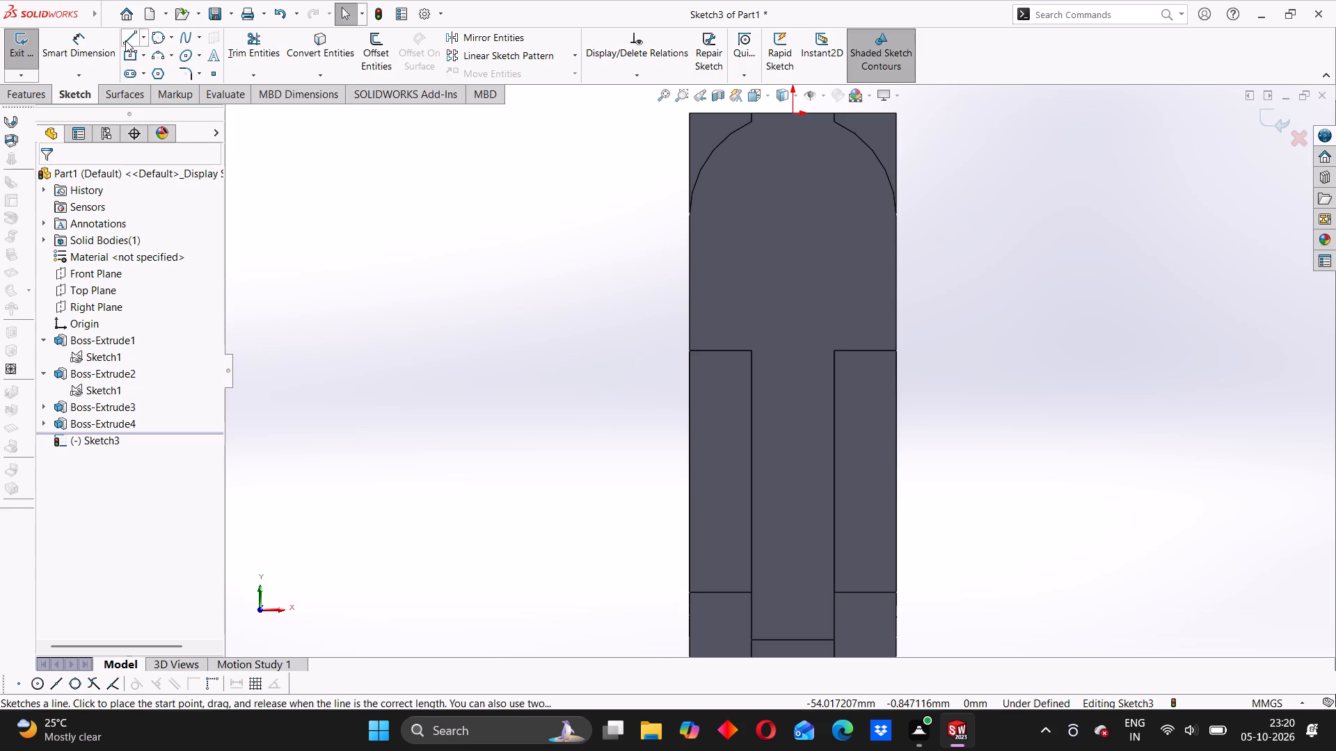
Outline the arch's upper-left corner with lines: 10 mm up, 6 mm across, short drop to the arc's end, and diagonal back to the start.
{"action": "left_click", "coordinate": [125, 40]}
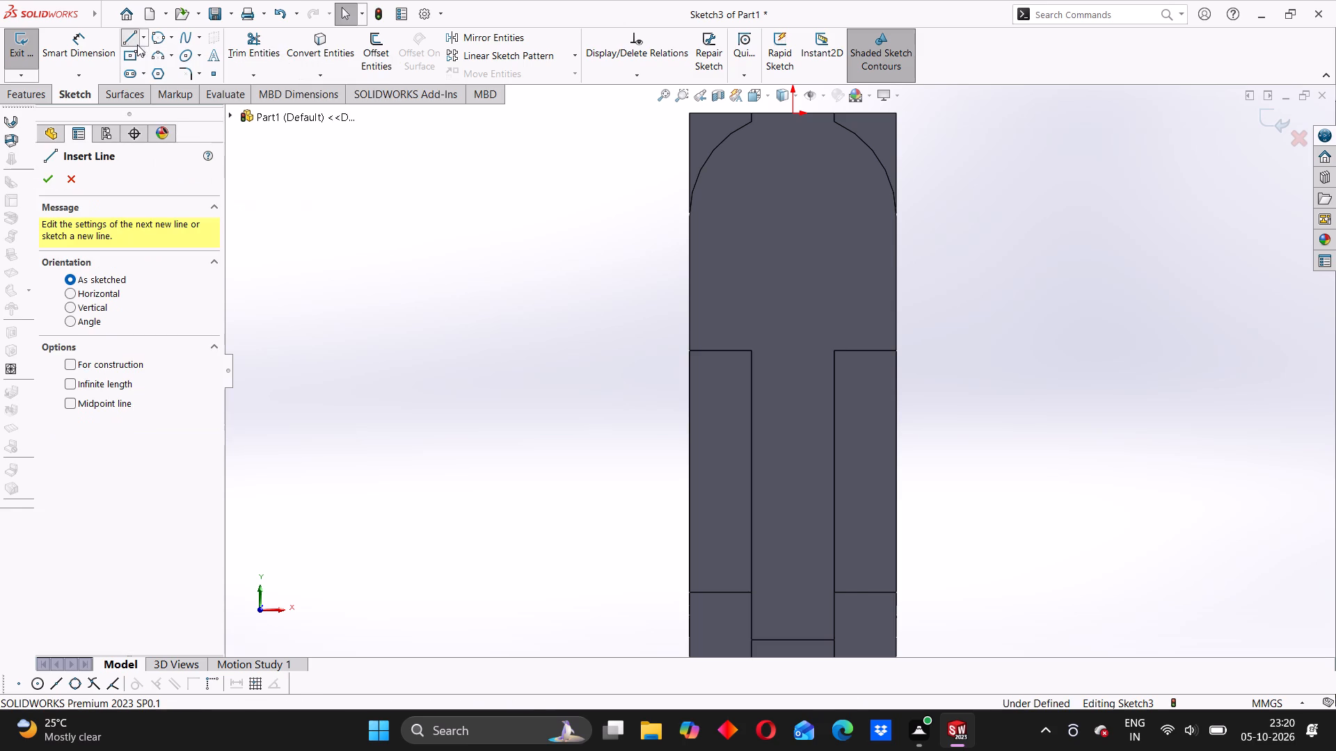
{"action": "scroll", "coordinate": [667, 239], "scroll_direction": "down", "scroll_amount": 3}
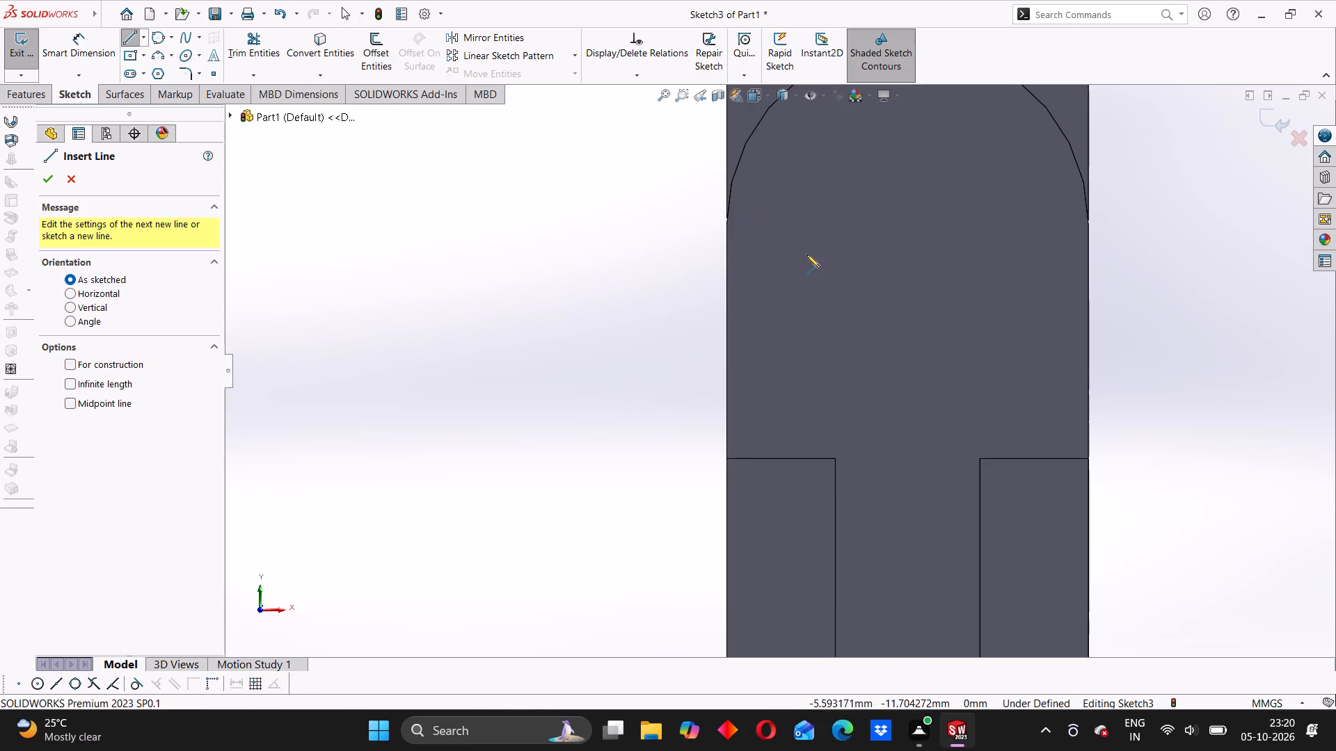
{"action": "scroll", "coordinate": [806, 255], "scroll_direction": "up", "scroll_amount": 3}
{"action": "scroll", "coordinate": [793, 309], "scroll_direction": "down", "scroll_amount": 3}
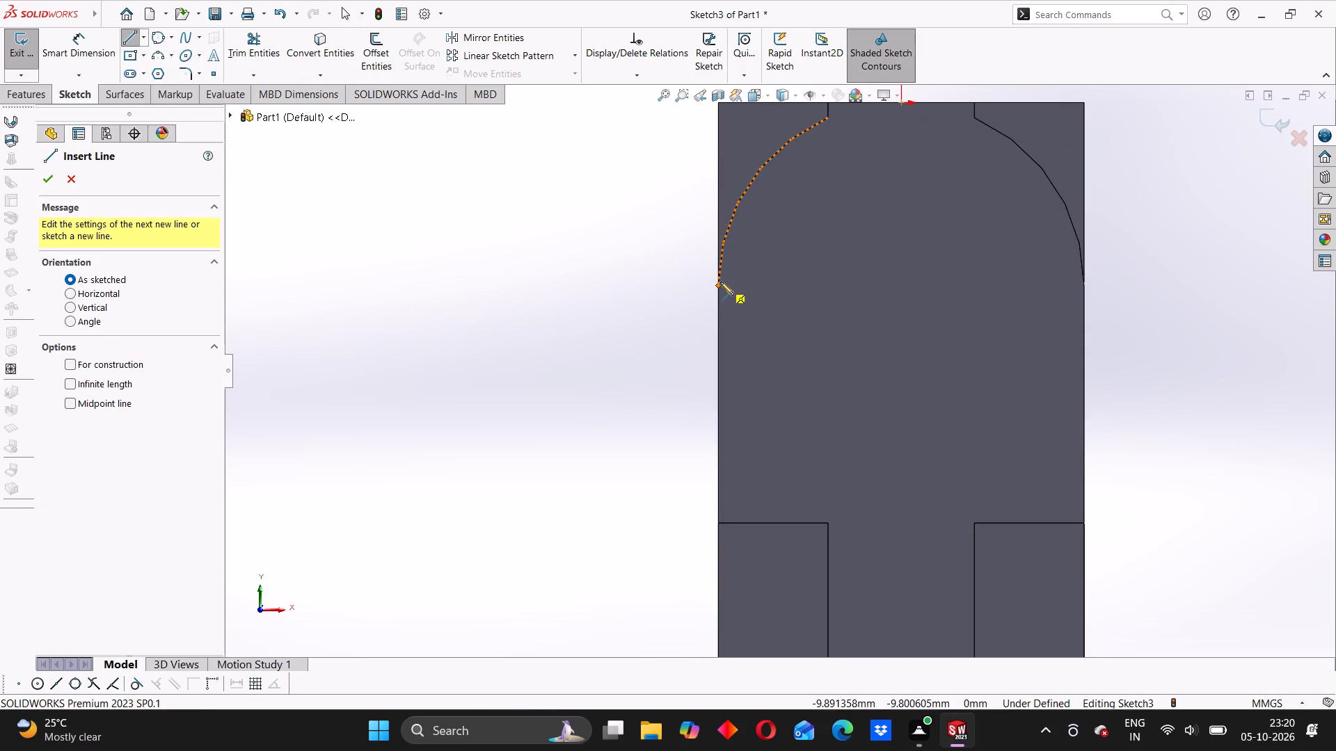
{"action": "left_click", "coordinate": [715, 286]}
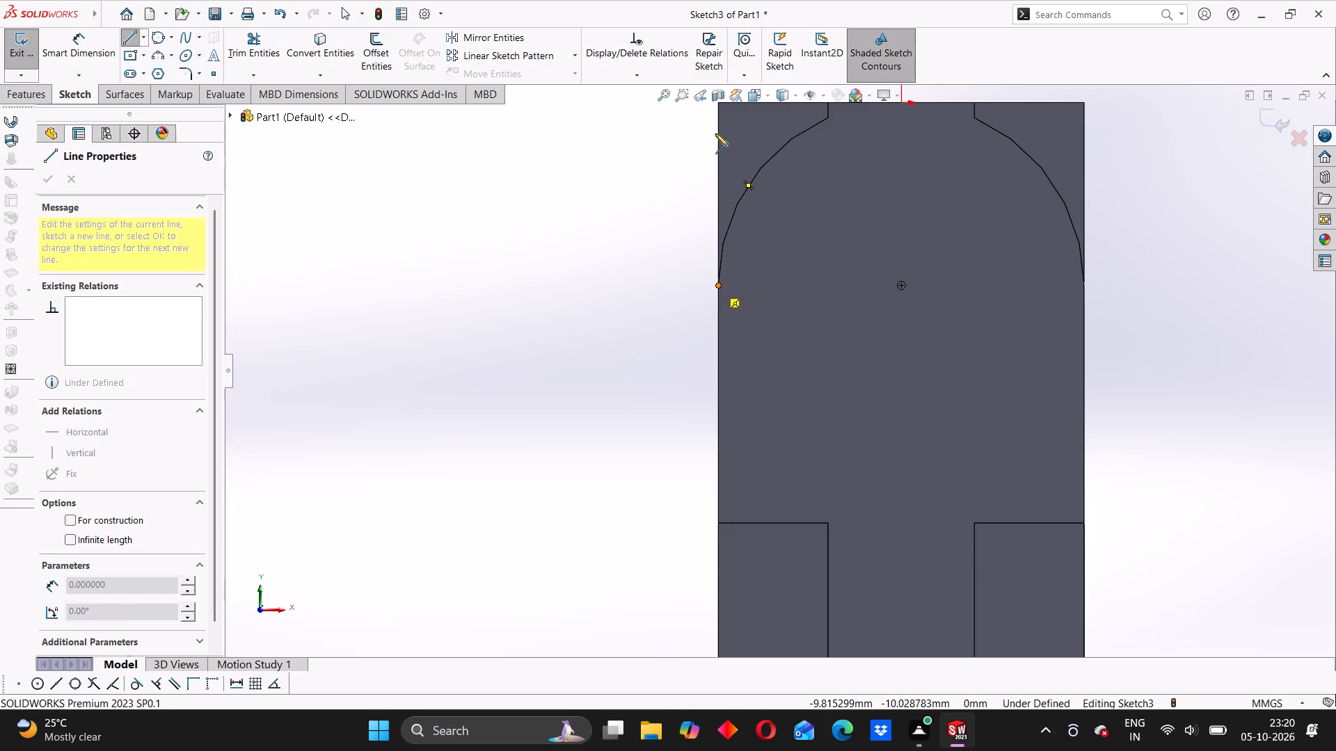
{"action": "scroll", "coordinate": [716, 124], "scroll_direction": "up", "scroll_amount": 1}
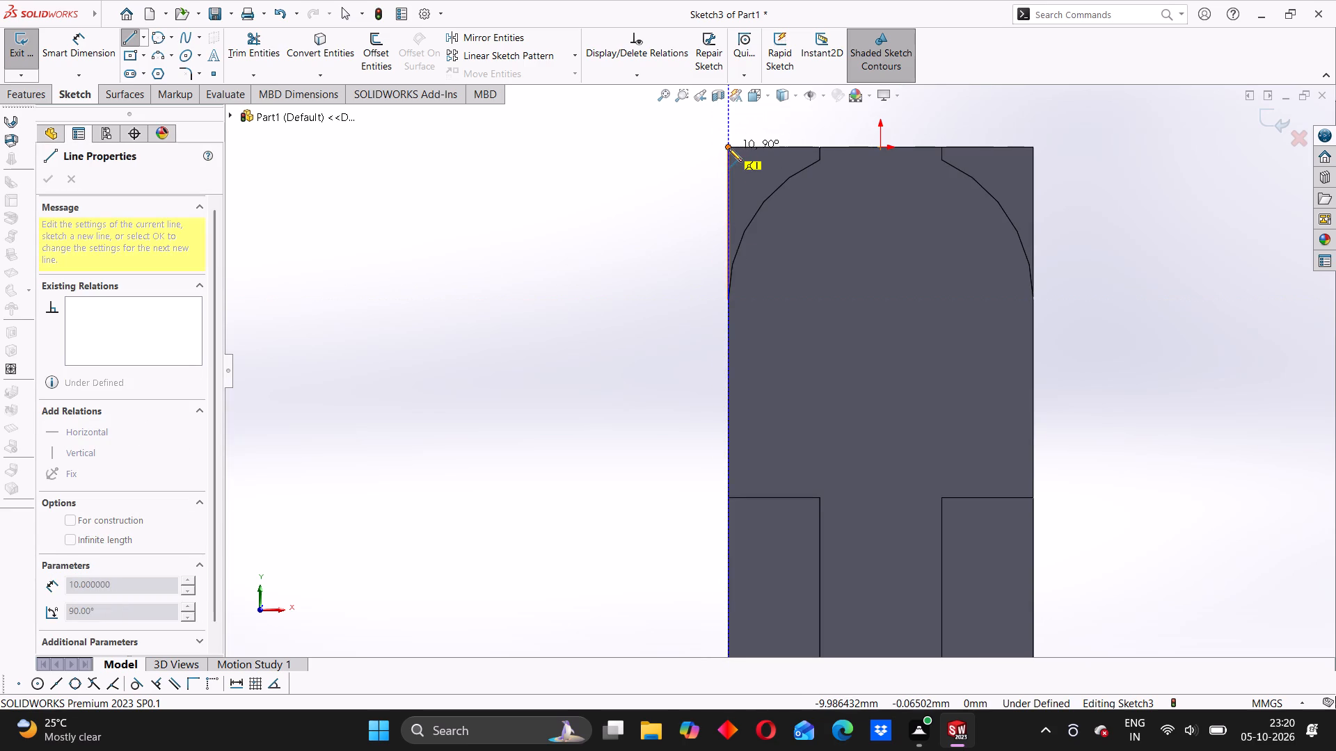
{"action": "left_click", "coordinate": [729, 148]}
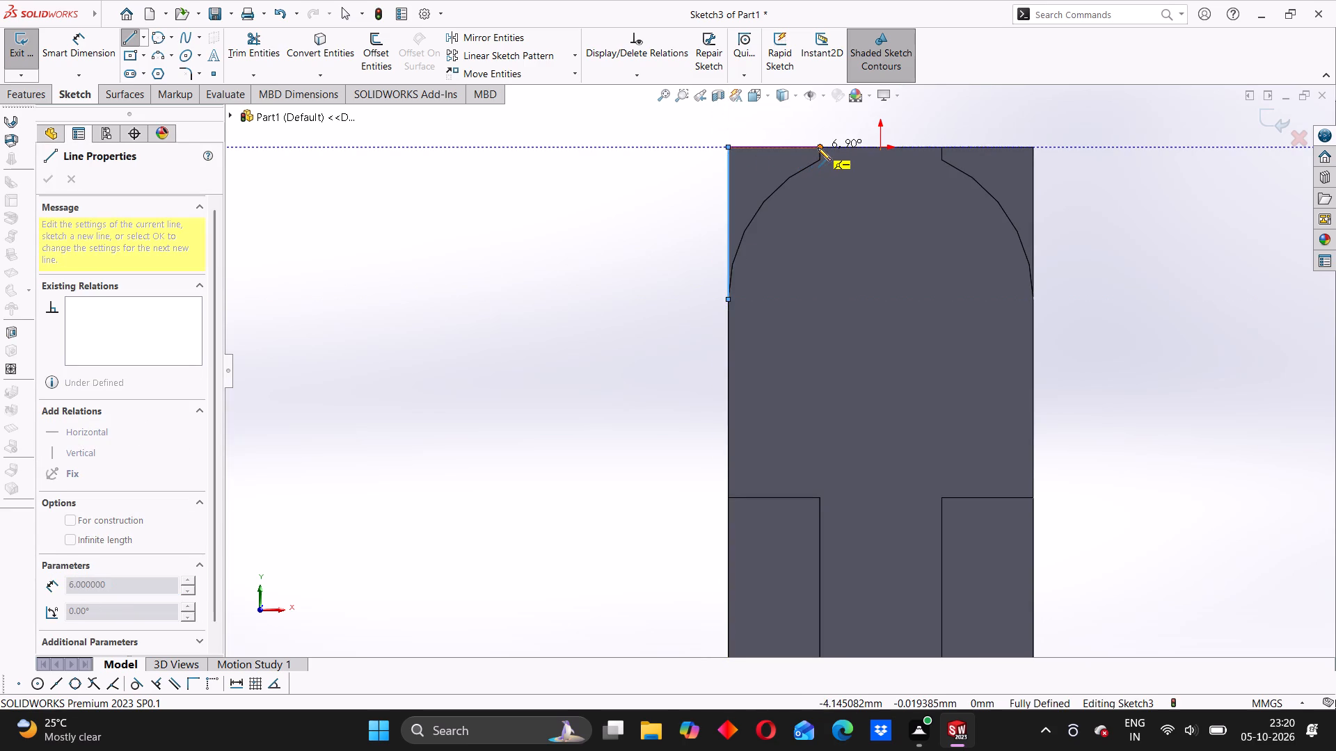
{"action": "left_click", "coordinate": [818, 147]}
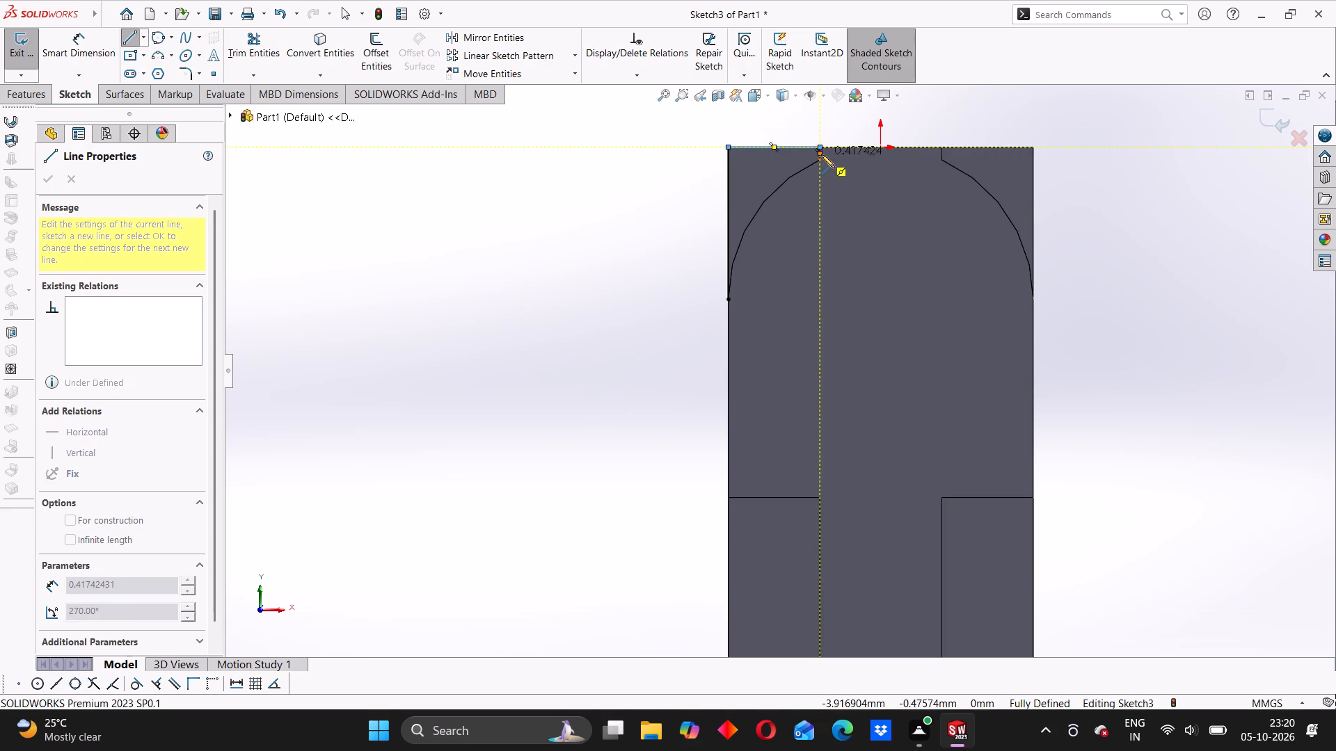
{"action": "left_click", "coordinate": [820, 159]}
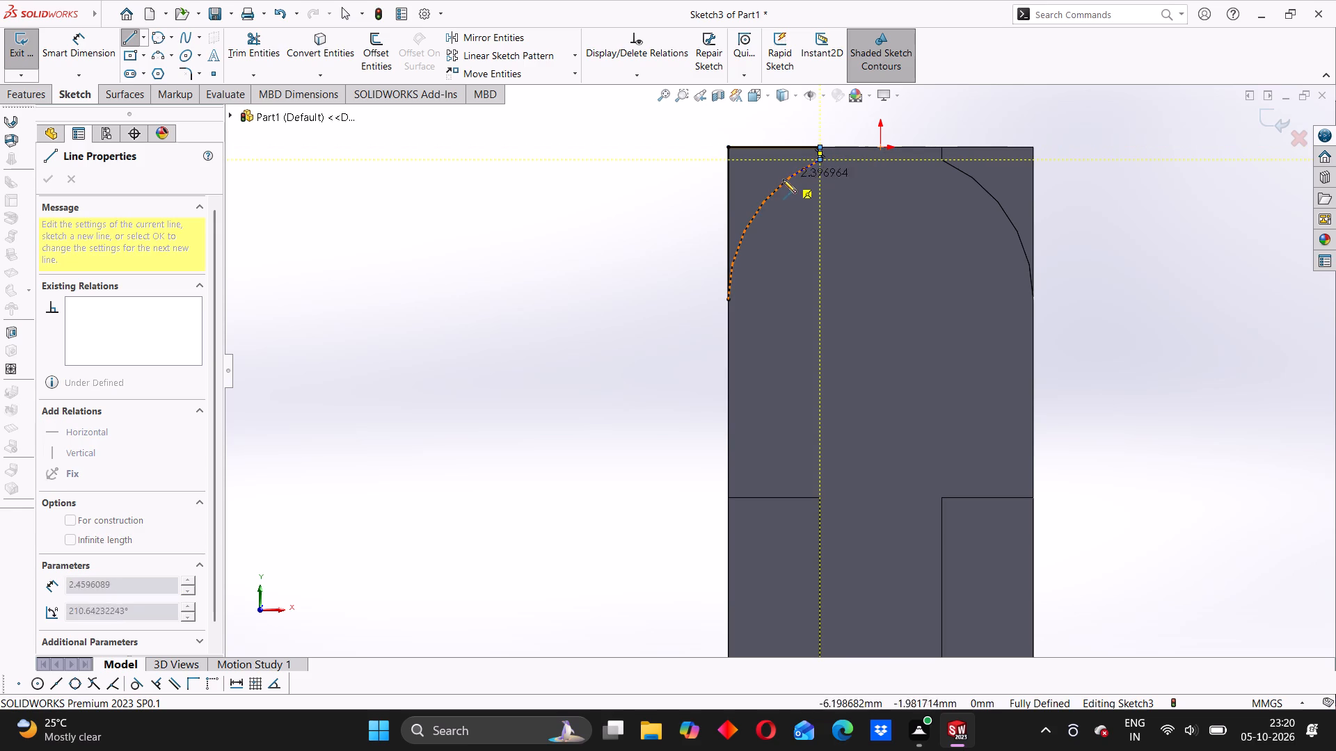
{"action": "left_click", "coordinate": [729, 297]}
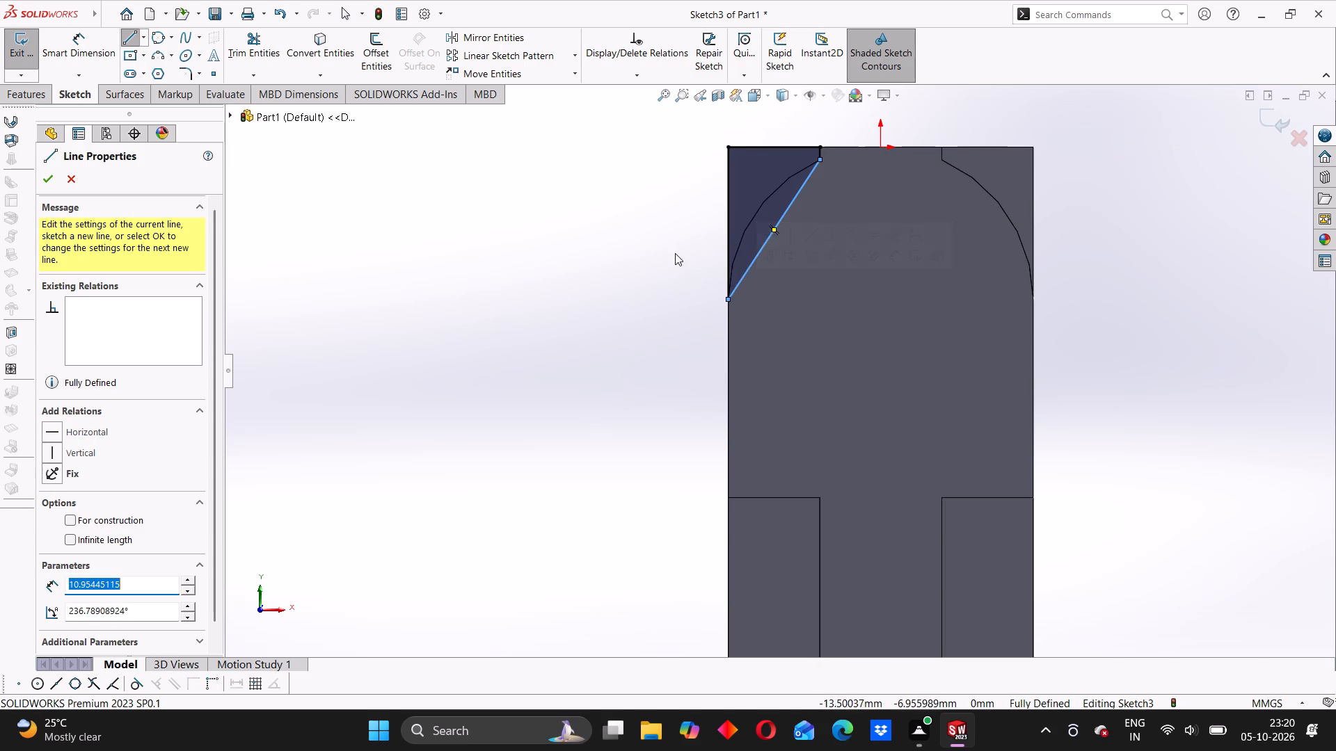
Delete the diagonal line that closes the corner outline.
{"action": "key", "text": "Escape"}
{"action": "left_click", "coordinate": [796, 197]}
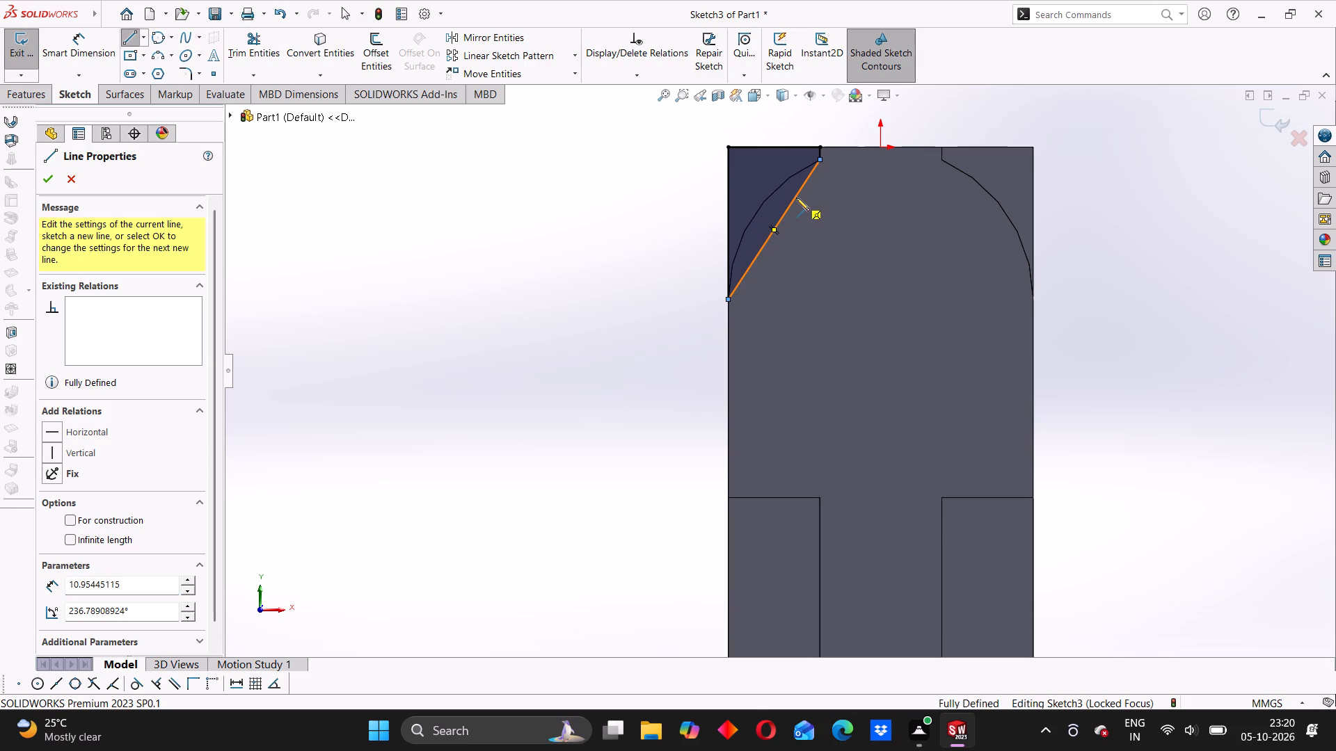
{"action": "key", "text": "Delete"}
{"action": "scroll", "coordinate": [785, 254], "scroll_direction": "down", "scroll_amount": 2}
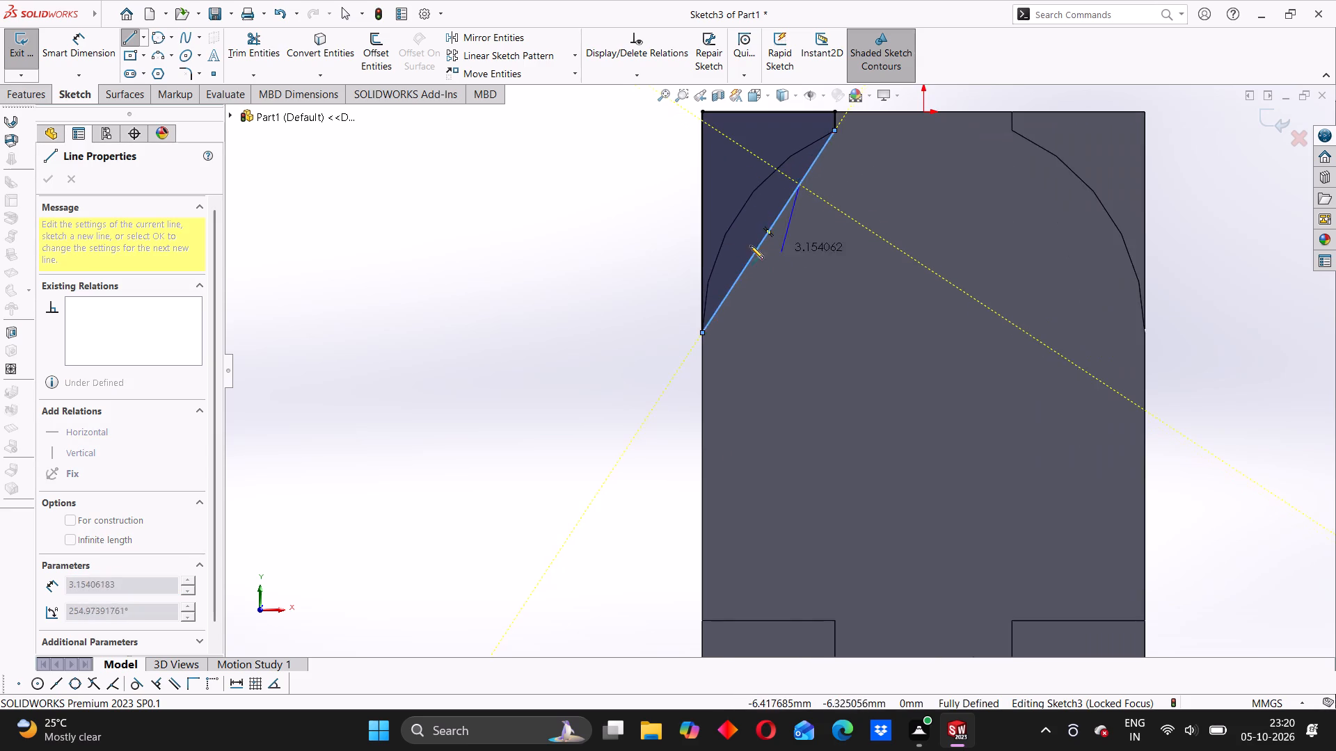
{"action": "scroll", "coordinate": [713, 250], "scroll_direction": "down", "scroll_amount": 3}
{"action": "key", "text": "Escape"}
{"action": "key", "text": "Escape"}
{"action": "scroll", "coordinate": [826, 261], "scroll_direction": "down", "scroll_amount": 4}
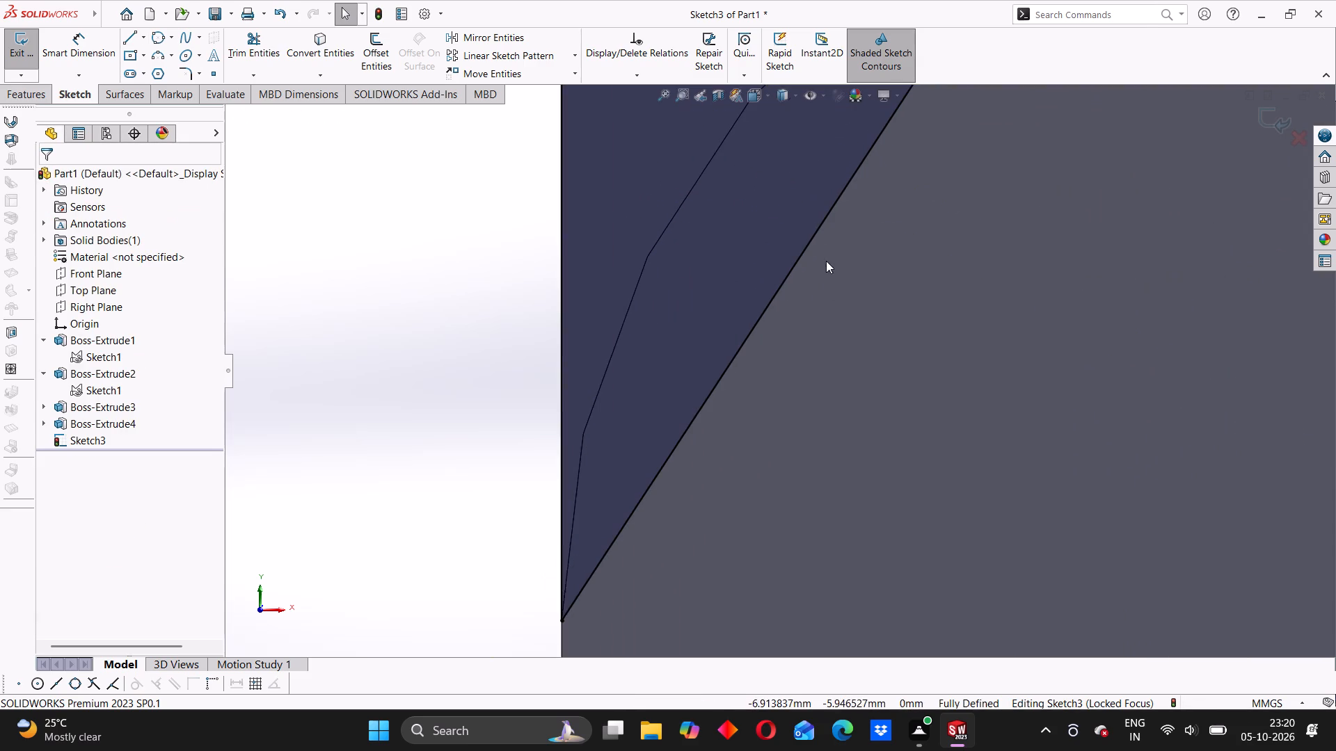
{"action": "scroll", "coordinate": [815, 261], "scroll_direction": "up", "scroll_amount": 6}
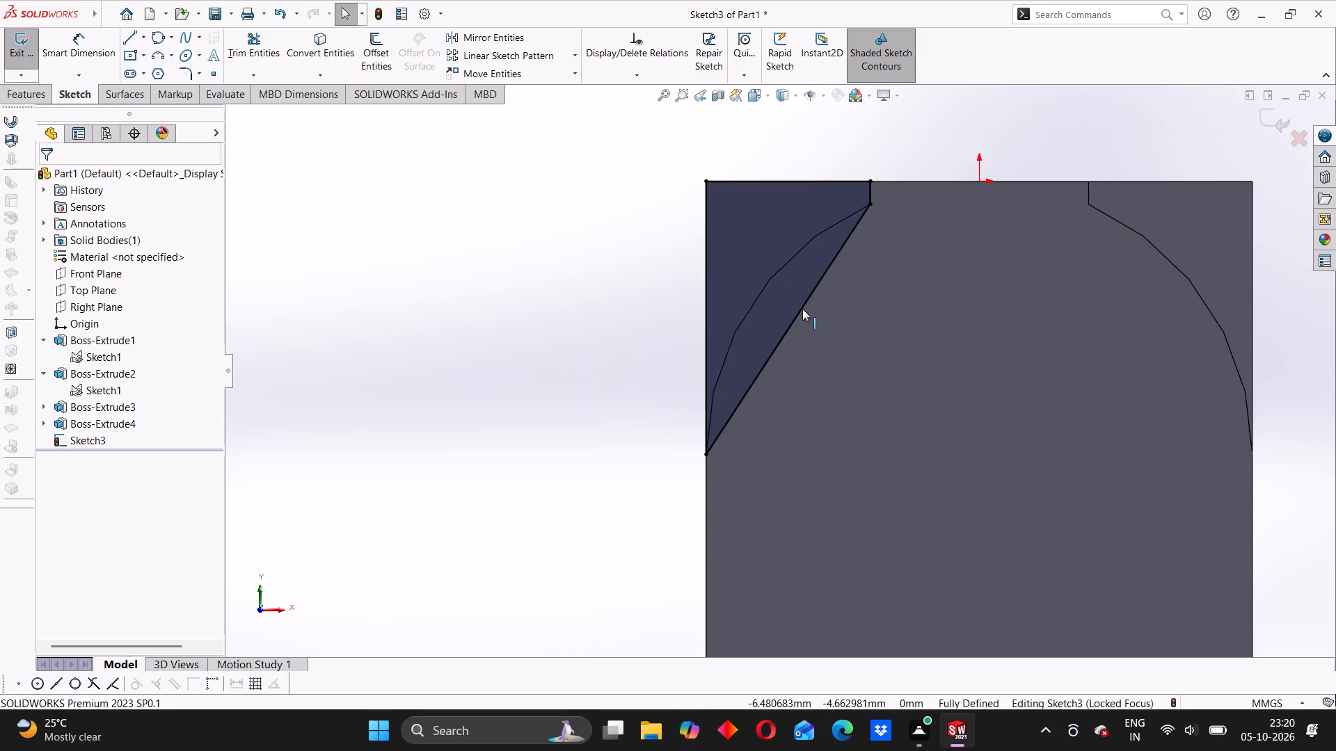
{"action": "left_click", "coordinate": [802, 309]}
{"action": "key", "text": "Delete"}
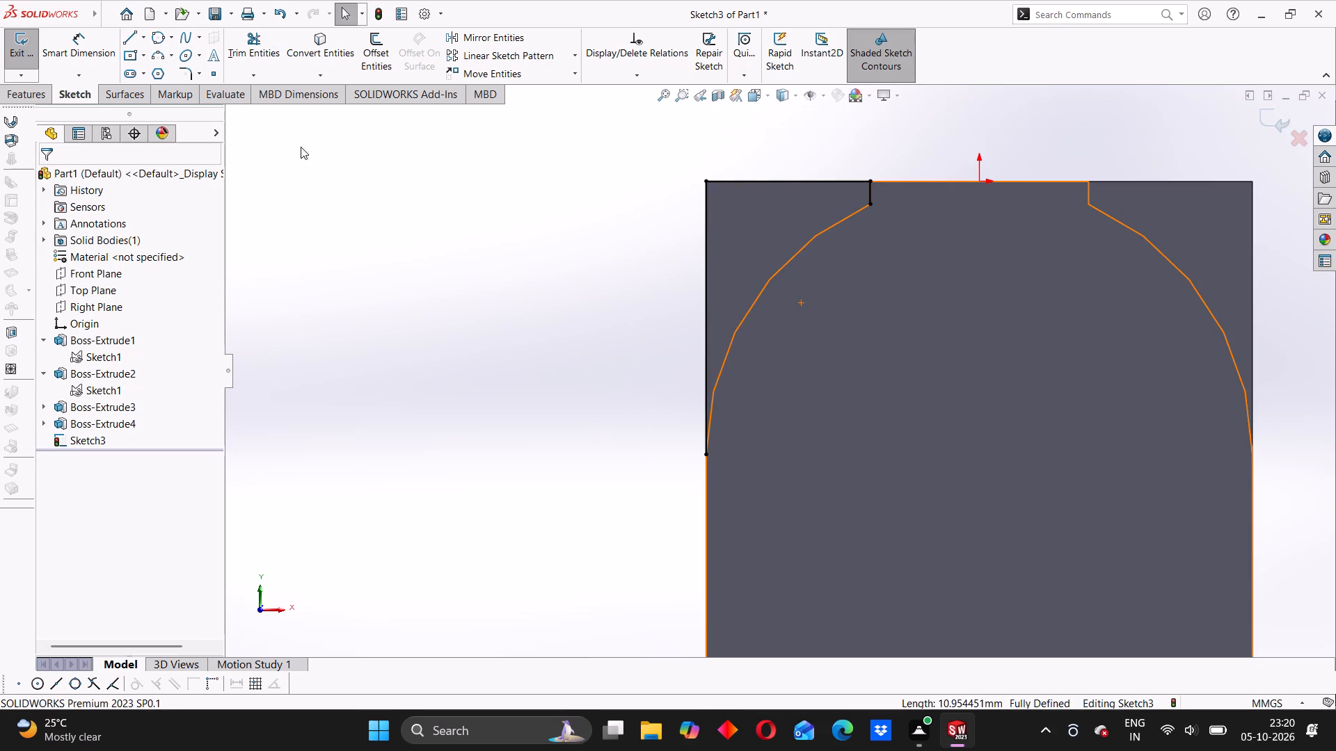
Convert the left and right curved edges of the arch-shaped boss into sketch arcs.
{"action": "left_click", "coordinate": [756, 299]}
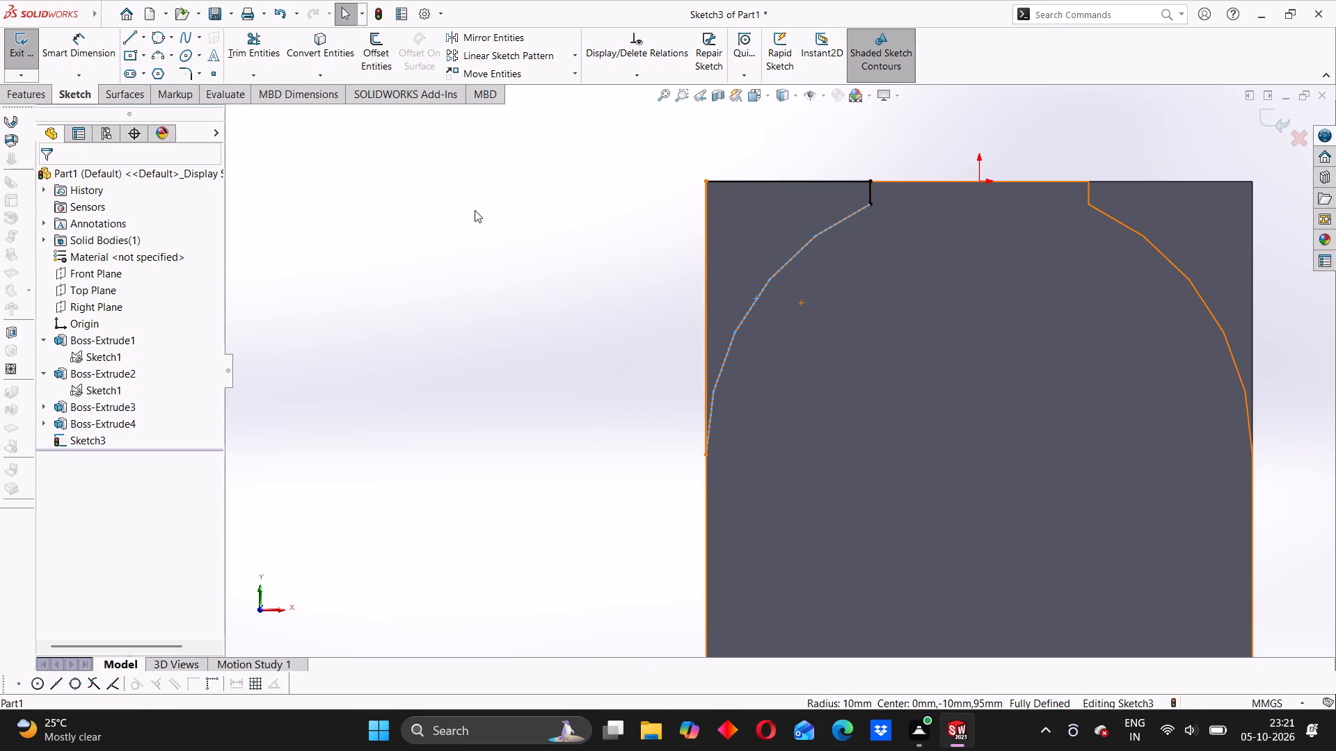
{"action": "left_click", "coordinate": [326, 49]}
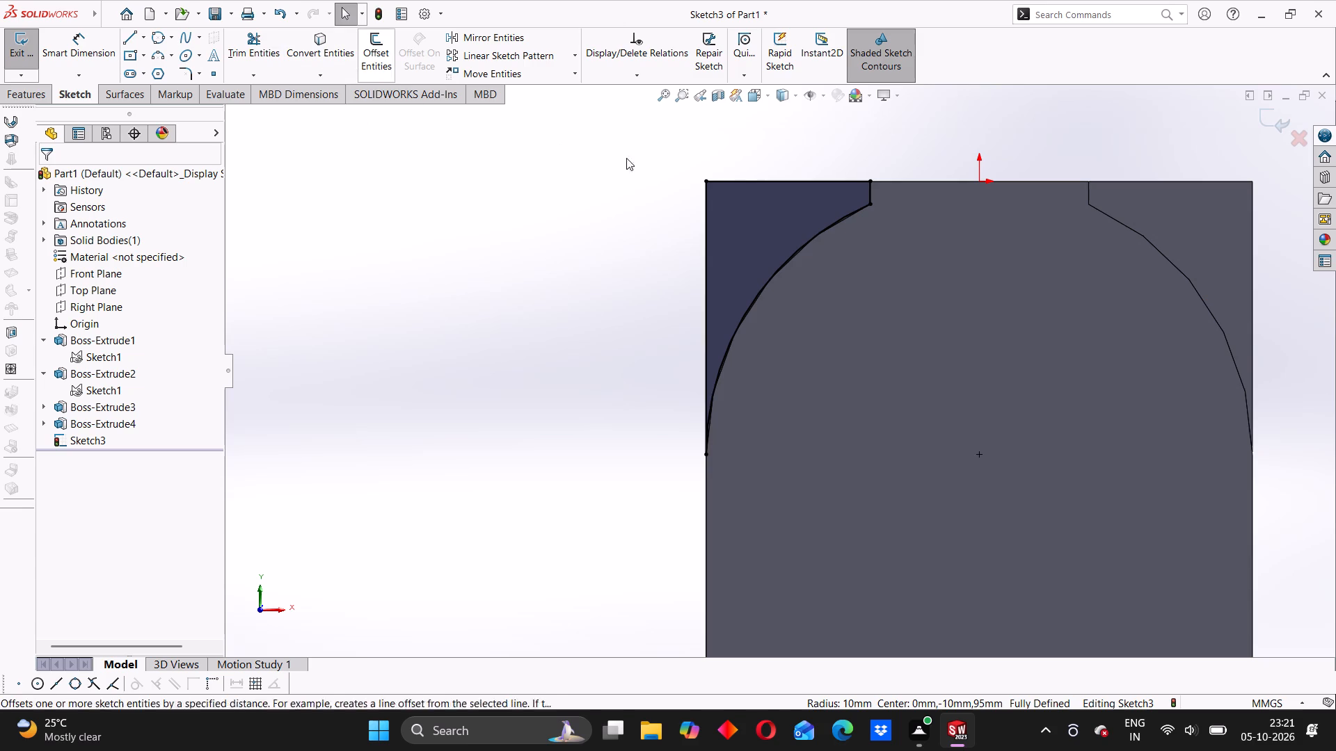
{"action": "scroll", "coordinate": [946, 269], "scroll_direction": "up", "scroll_amount": 2}
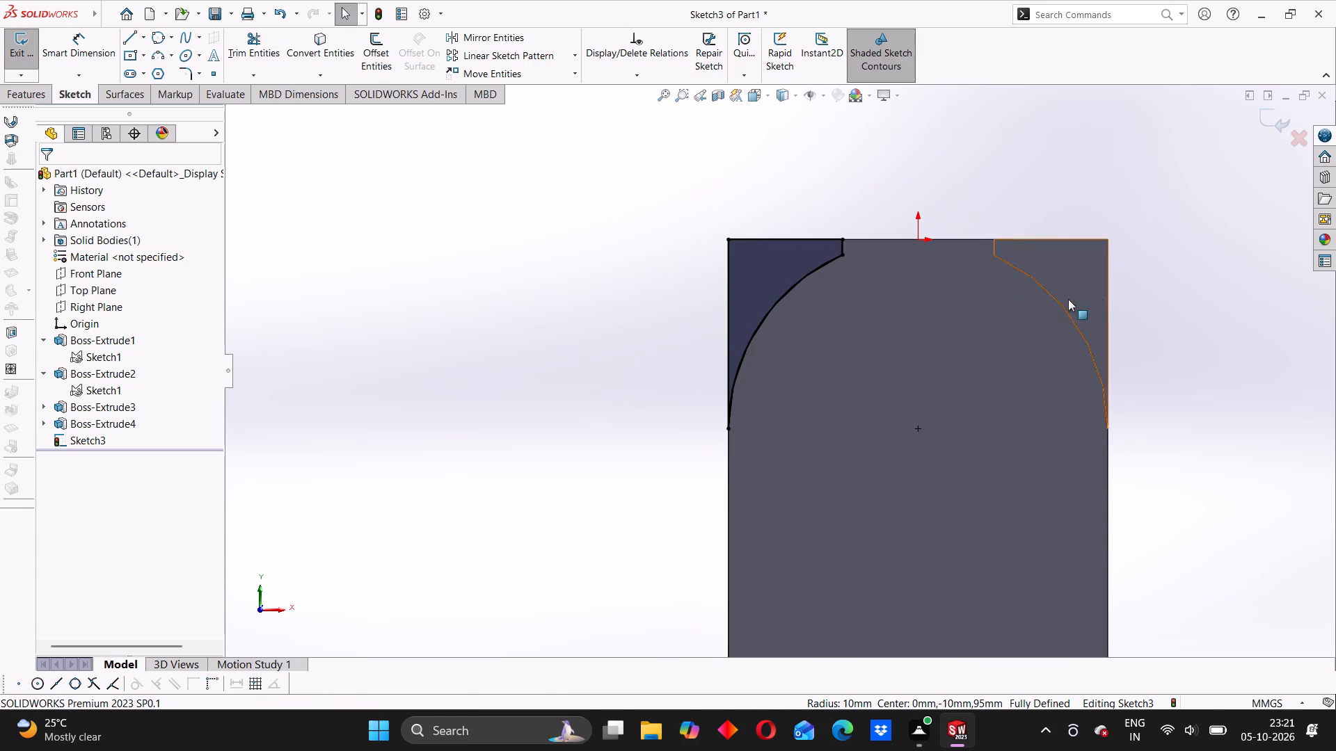
{"action": "left_click", "coordinate": [1053, 299]}
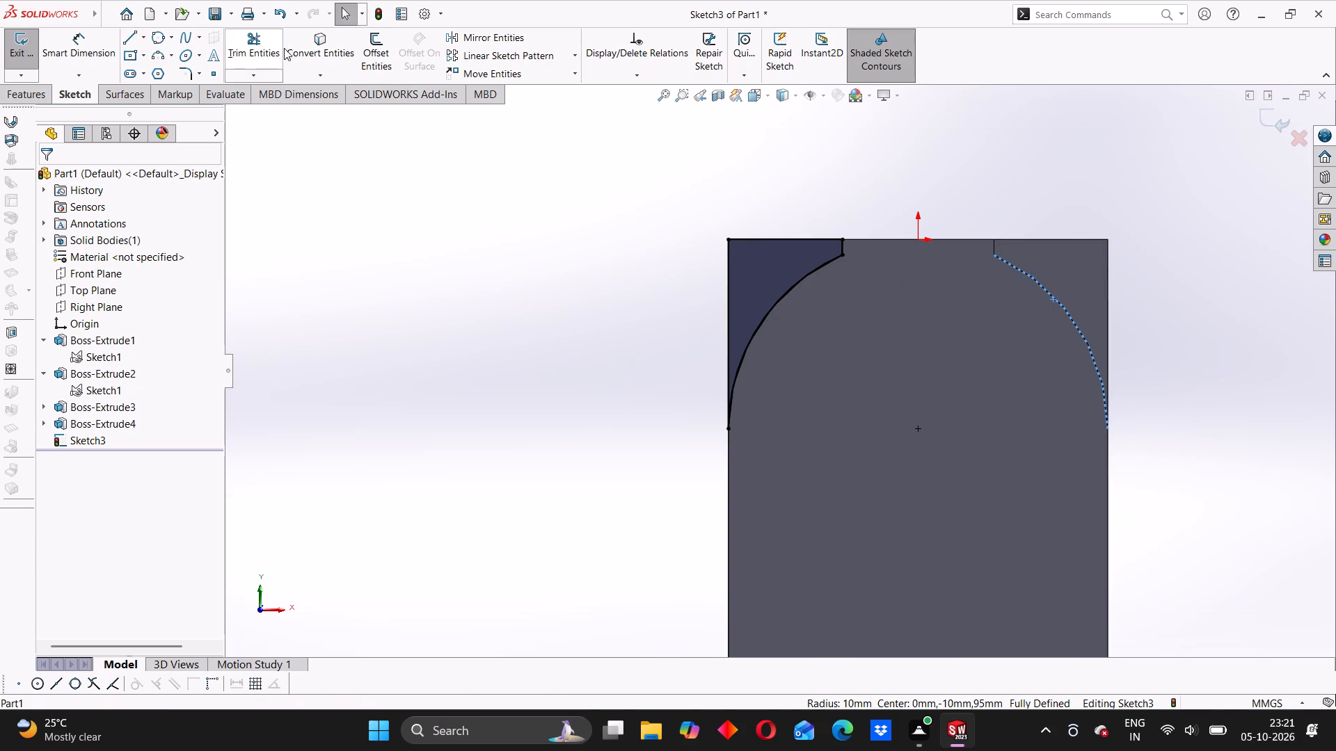
{"action": "left_click", "coordinate": [306, 43]}
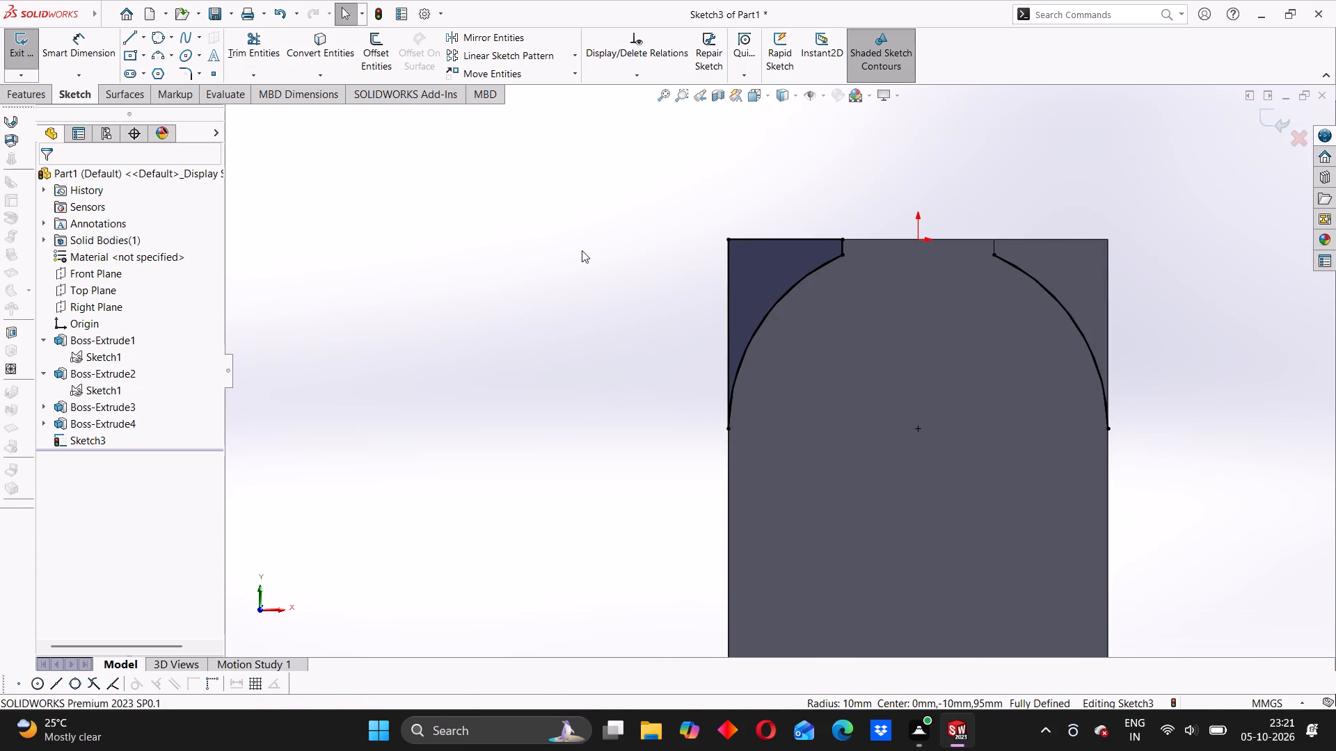
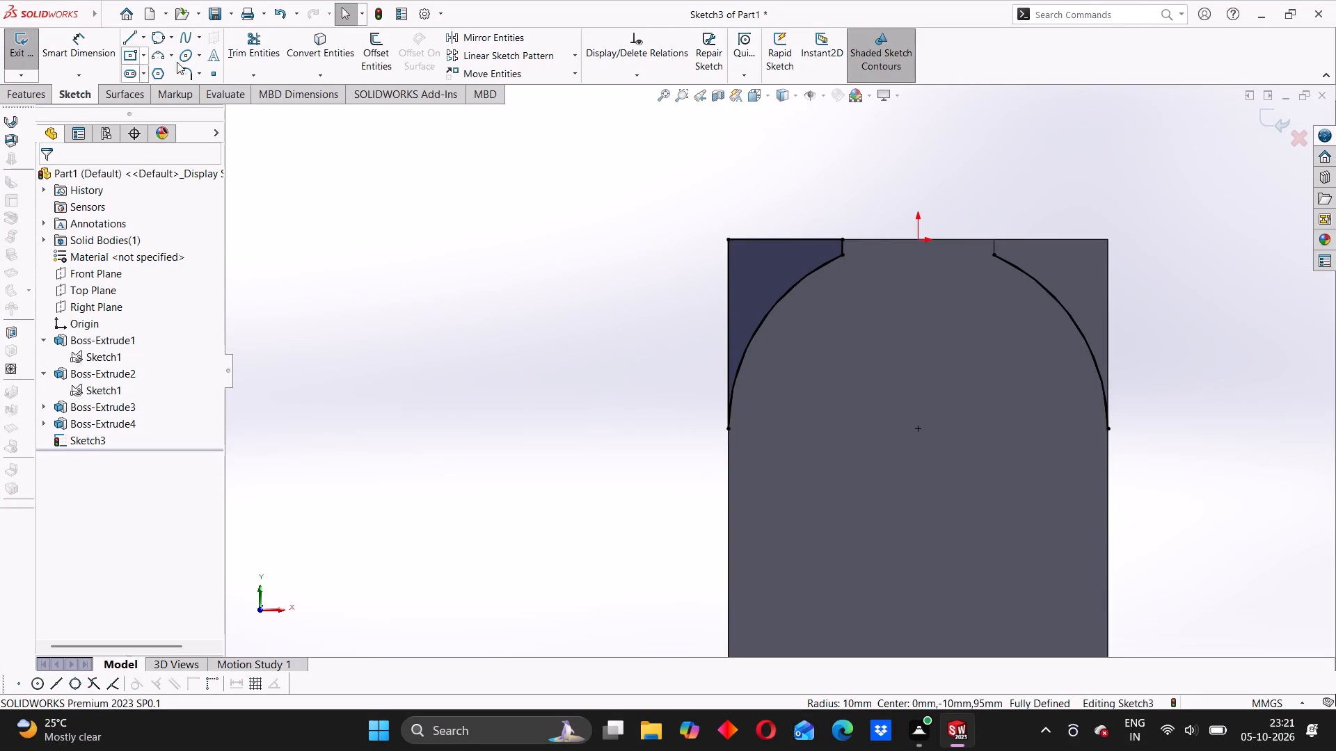
Convert the outline of the arch's upper-right corner face into sketch entities, including its 6 mm top edge.
{"action": "left_click", "coordinate": [1012, 240]}
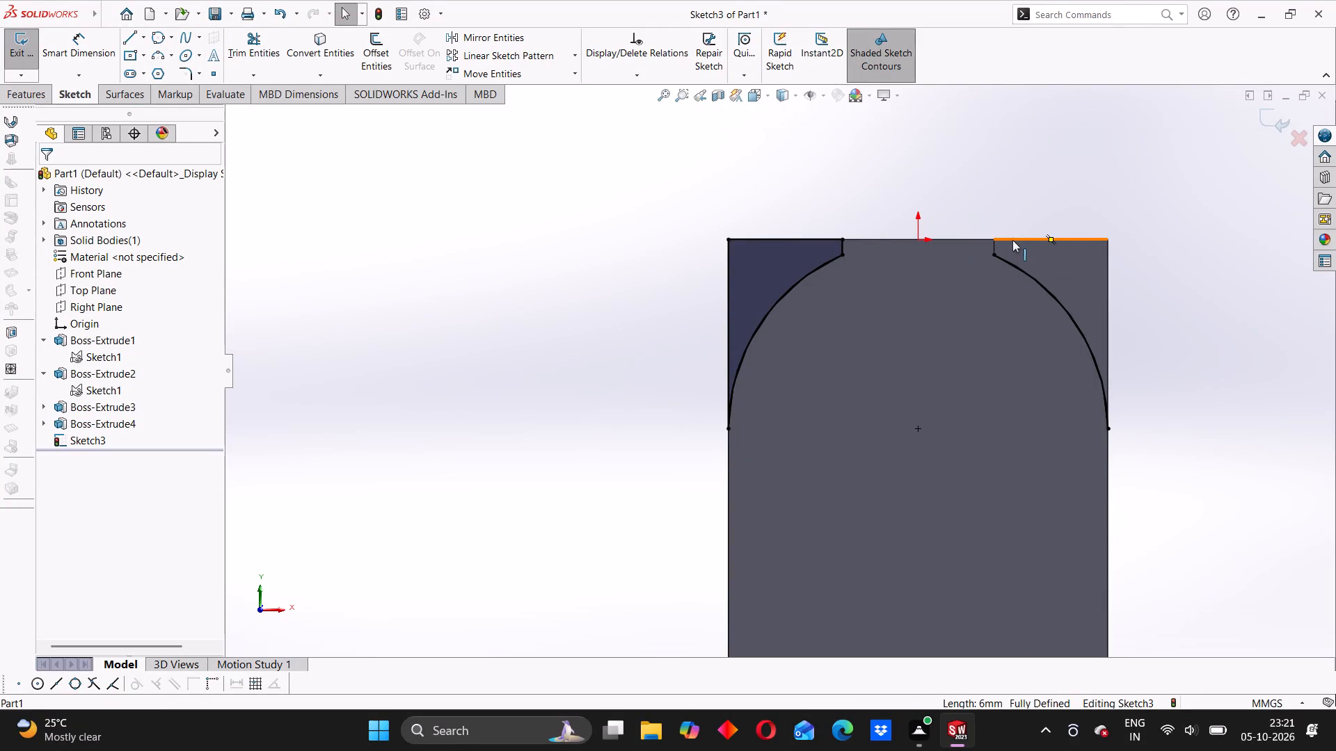
{"action": "left_click", "coordinate": [327, 48]}
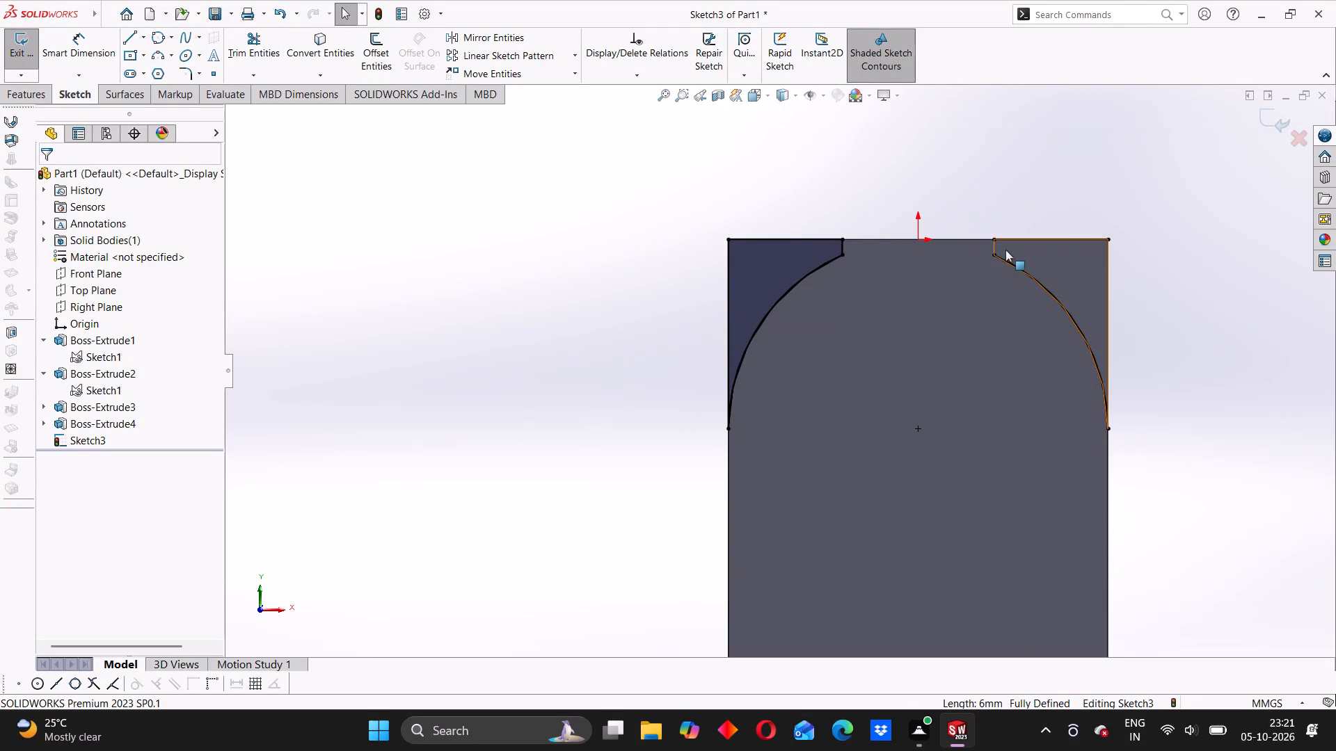
{"action": "left_click", "coordinate": [996, 247]}
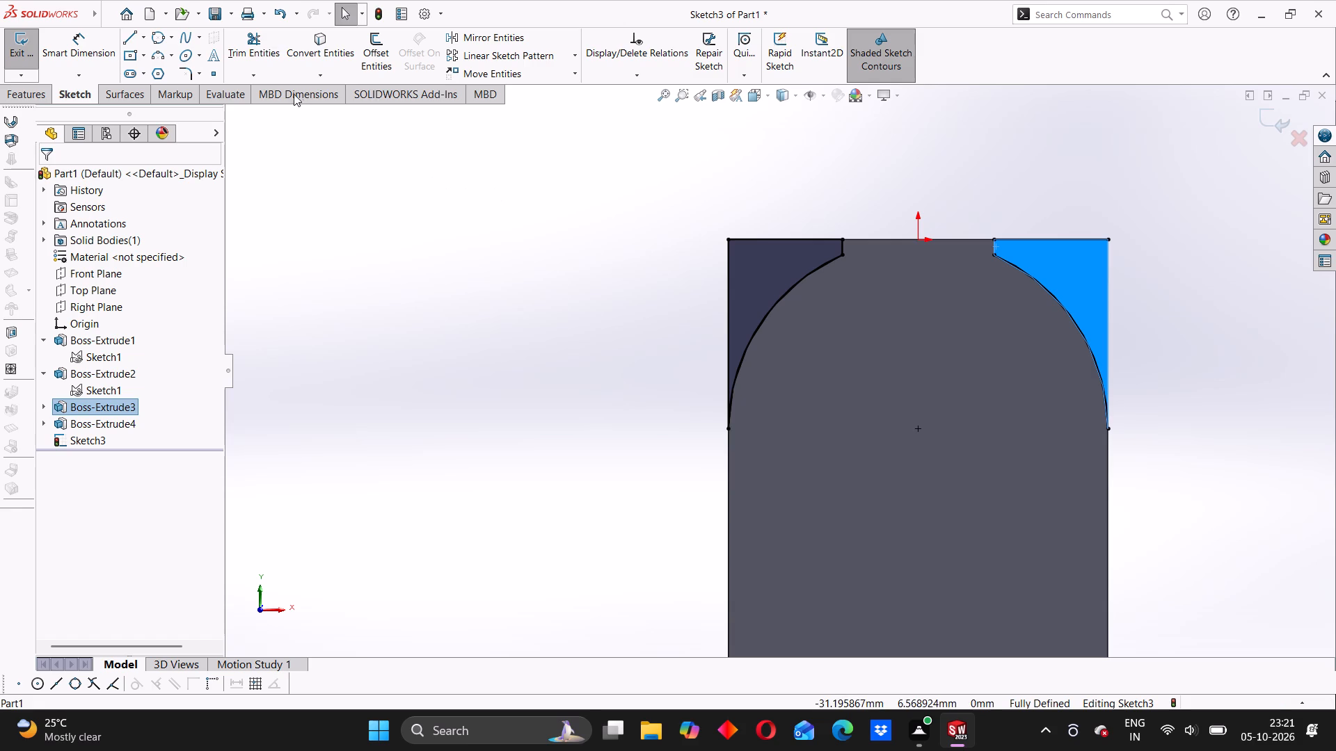
{"action": "left_click", "coordinate": [319, 47]}
{"action": "left_click", "coordinate": [470, 297]}
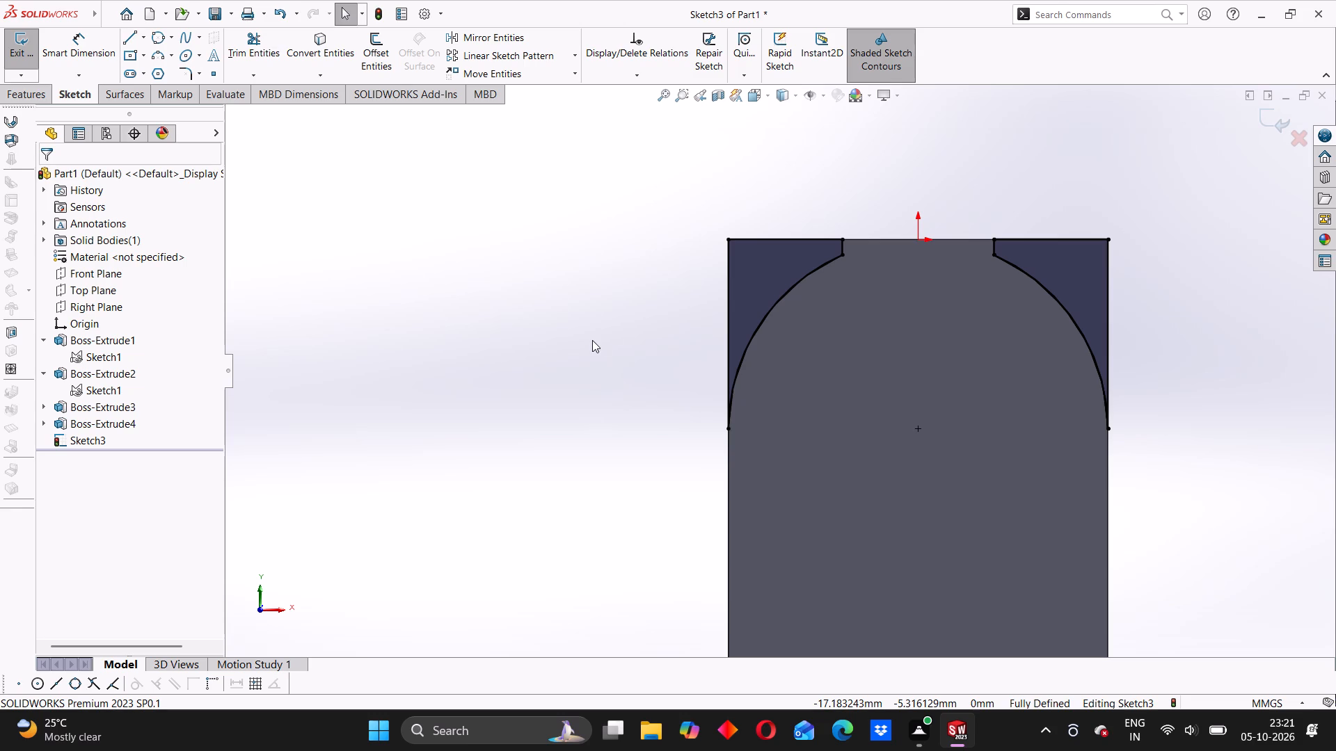
Draw a three-point arc of 10 mm radius through the origin, joining the upper ends of the arch's left and right arcs.
{"action": "scroll", "coordinate": [804, 346], "scroll_direction": "down", "scroll_amount": 1}
{"action": "scroll", "coordinate": [802, 346], "scroll_direction": "up", "scroll_amount": 1}
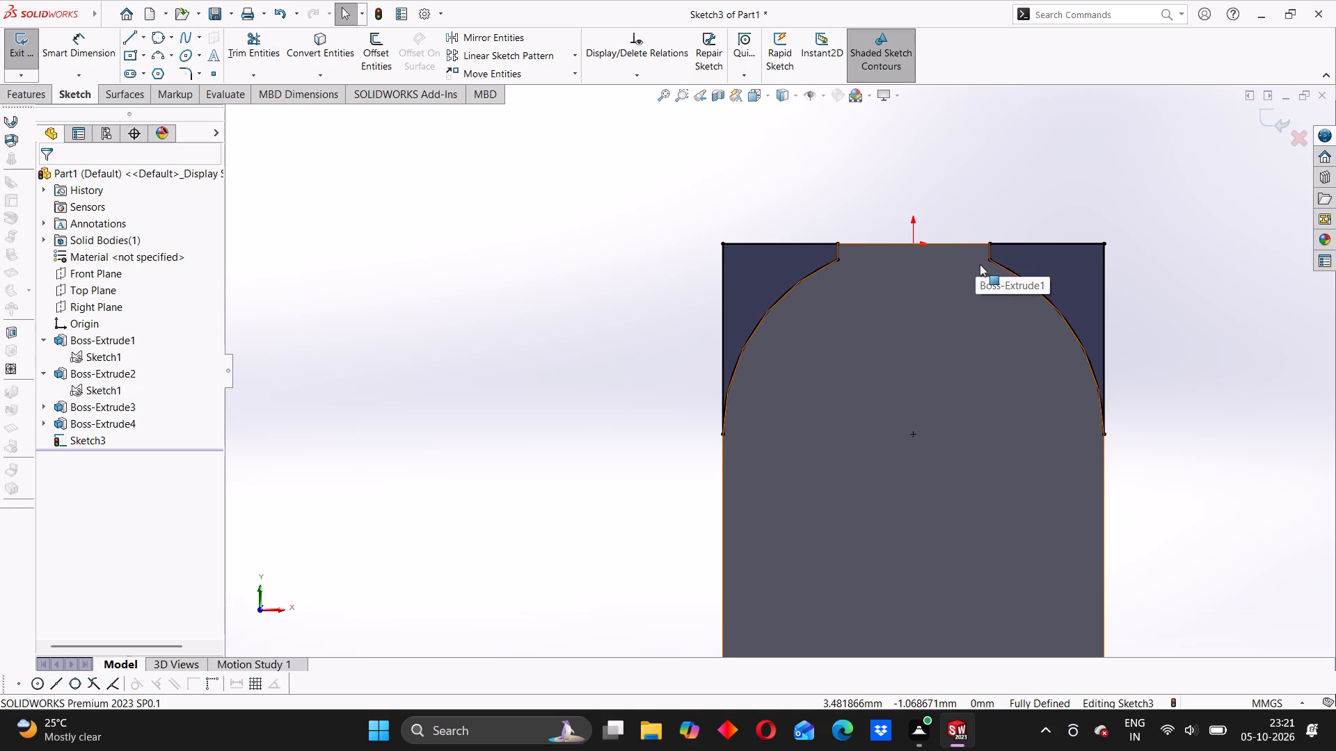
{"action": "scroll", "coordinate": [781, 303], "scroll_direction": "down", "scroll_amount": 1}
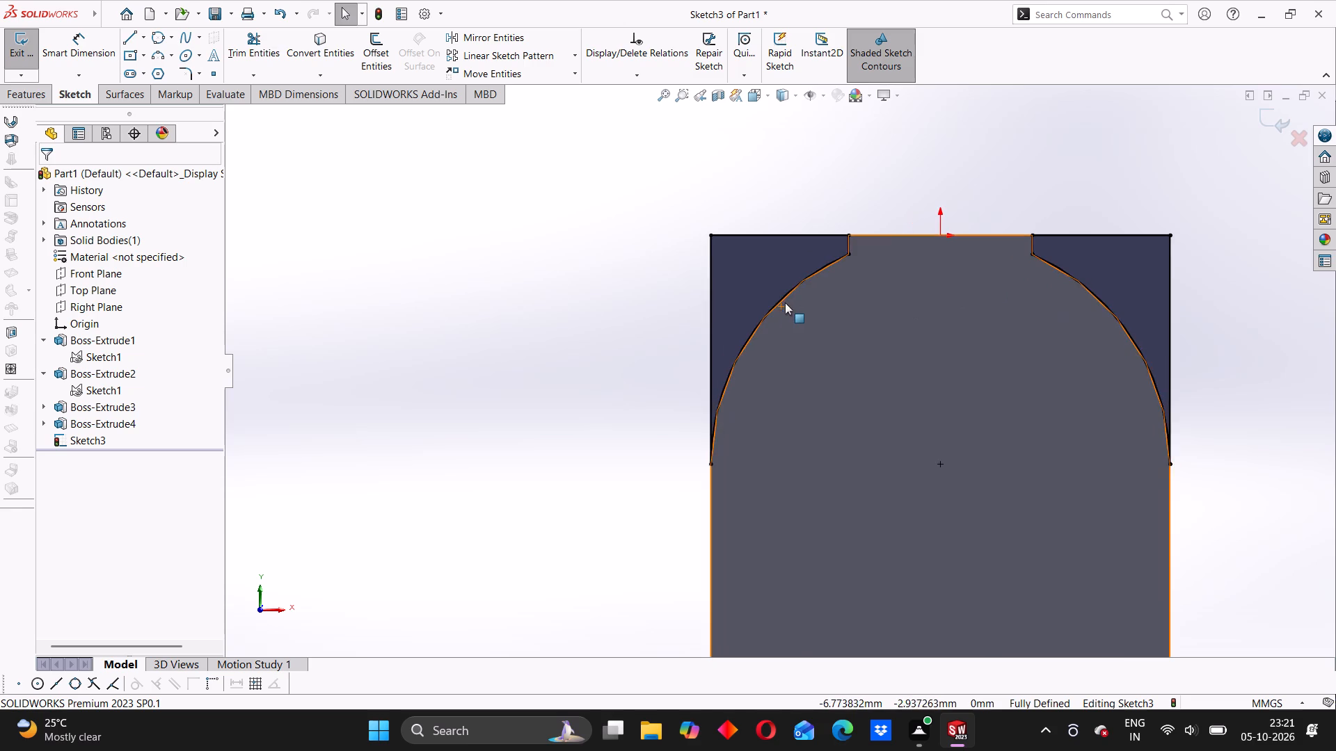
{"action": "scroll", "coordinate": [786, 302], "scroll_direction": "up", "scroll_amount": 2}
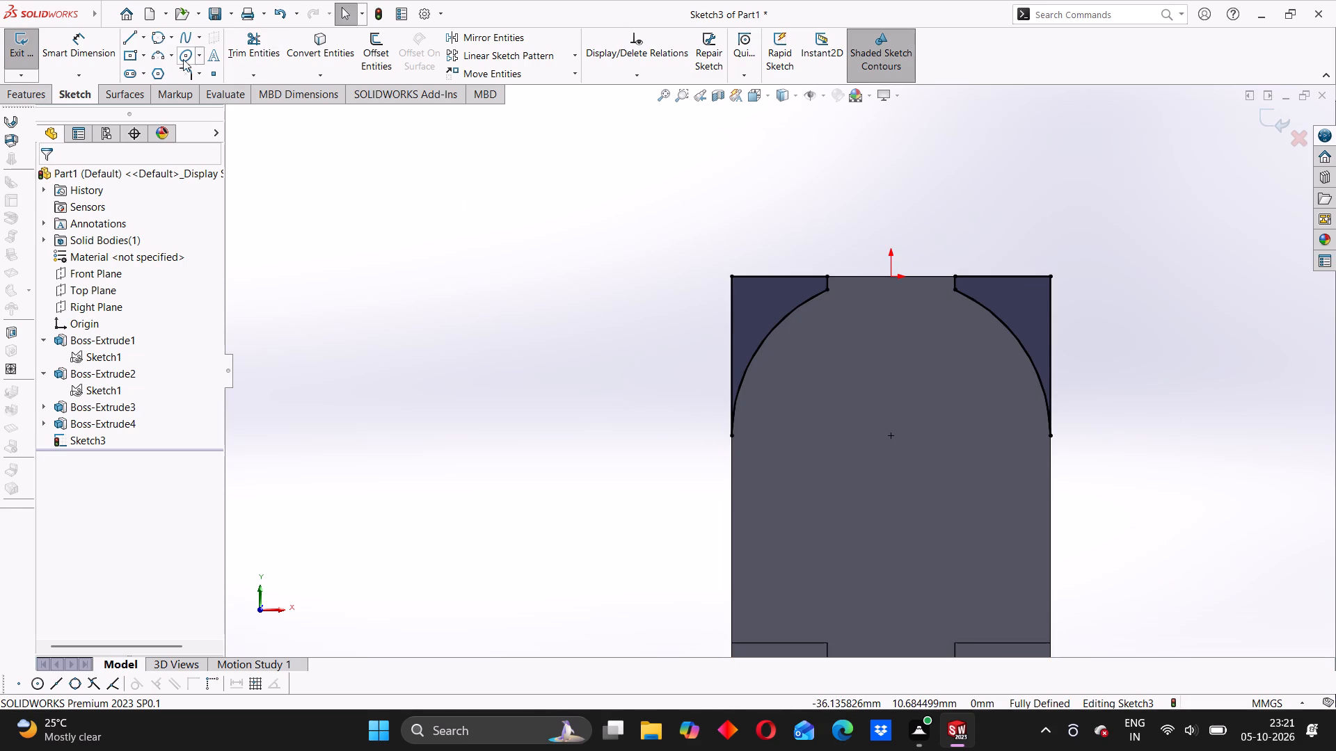
{"action": "left_click", "coordinate": [161, 61]}
{"action": "scroll", "coordinate": [870, 299], "scroll_direction": "down", "scroll_amount": 3}
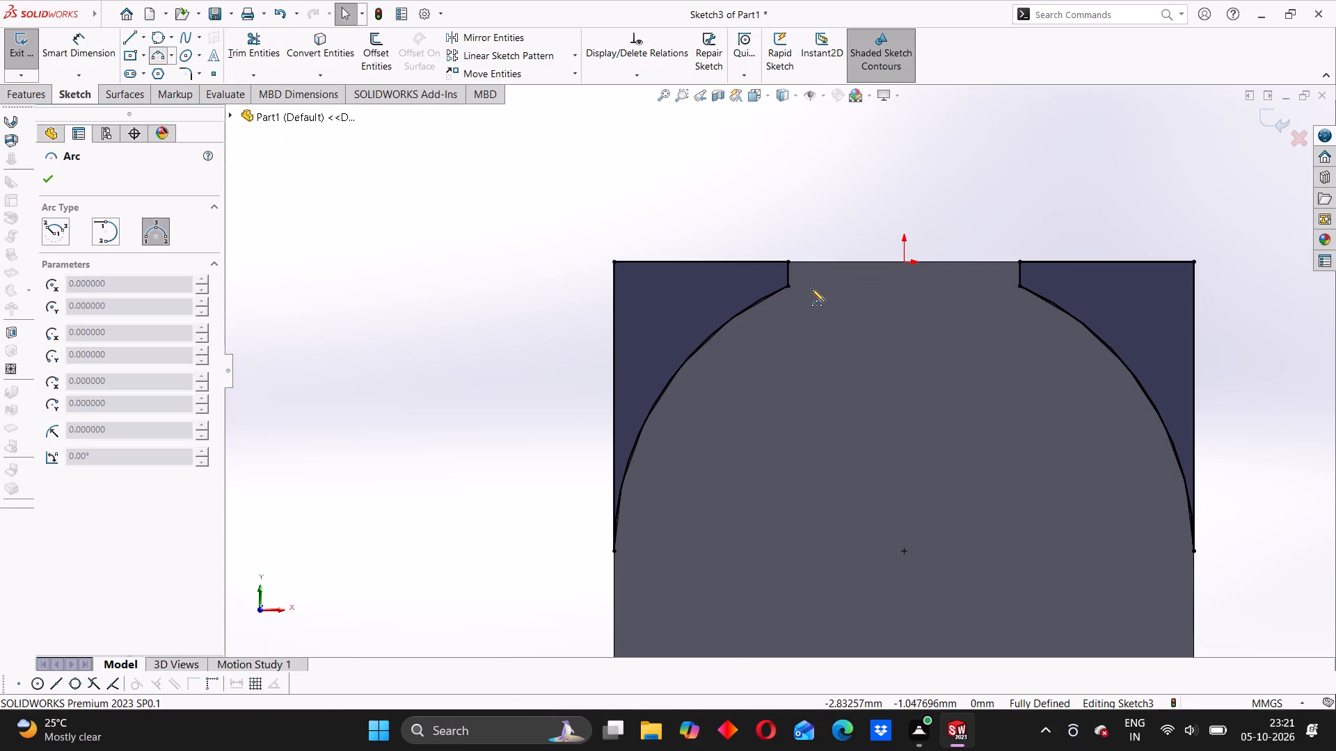
{"action": "left_click", "coordinate": [790, 288]}
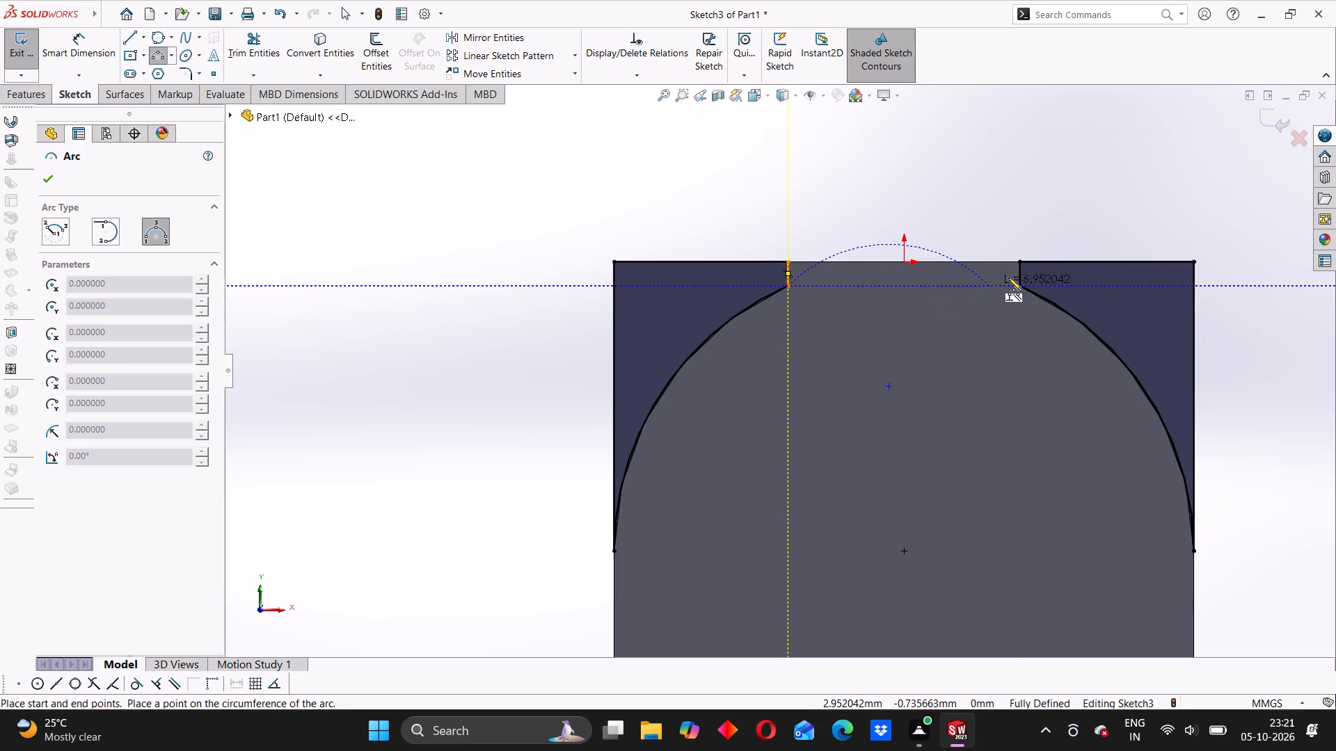
{"action": "left_click", "coordinate": [1017, 287]}
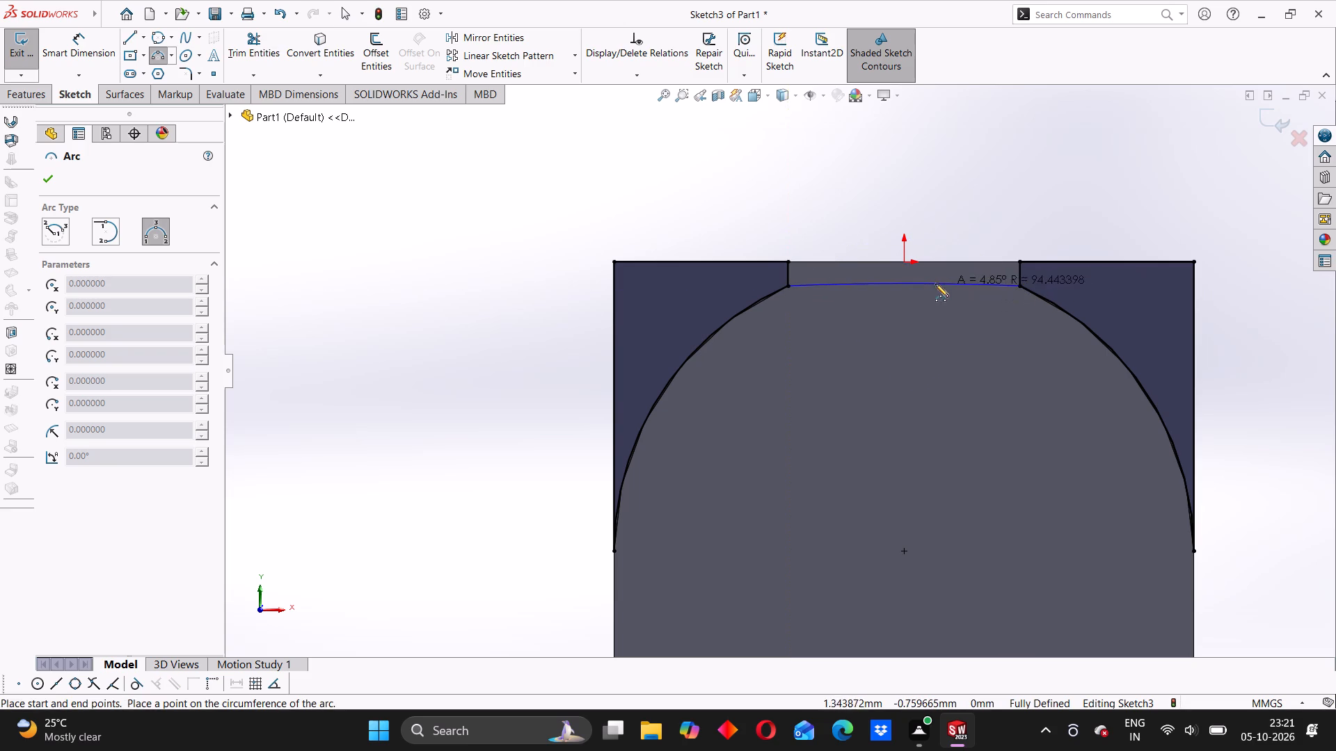
{"action": "left_click", "coordinate": [903, 261]}
{"action": "right_click", "coordinate": [422, 270]}
{"action": "left_click", "coordinate": [447, 278]}
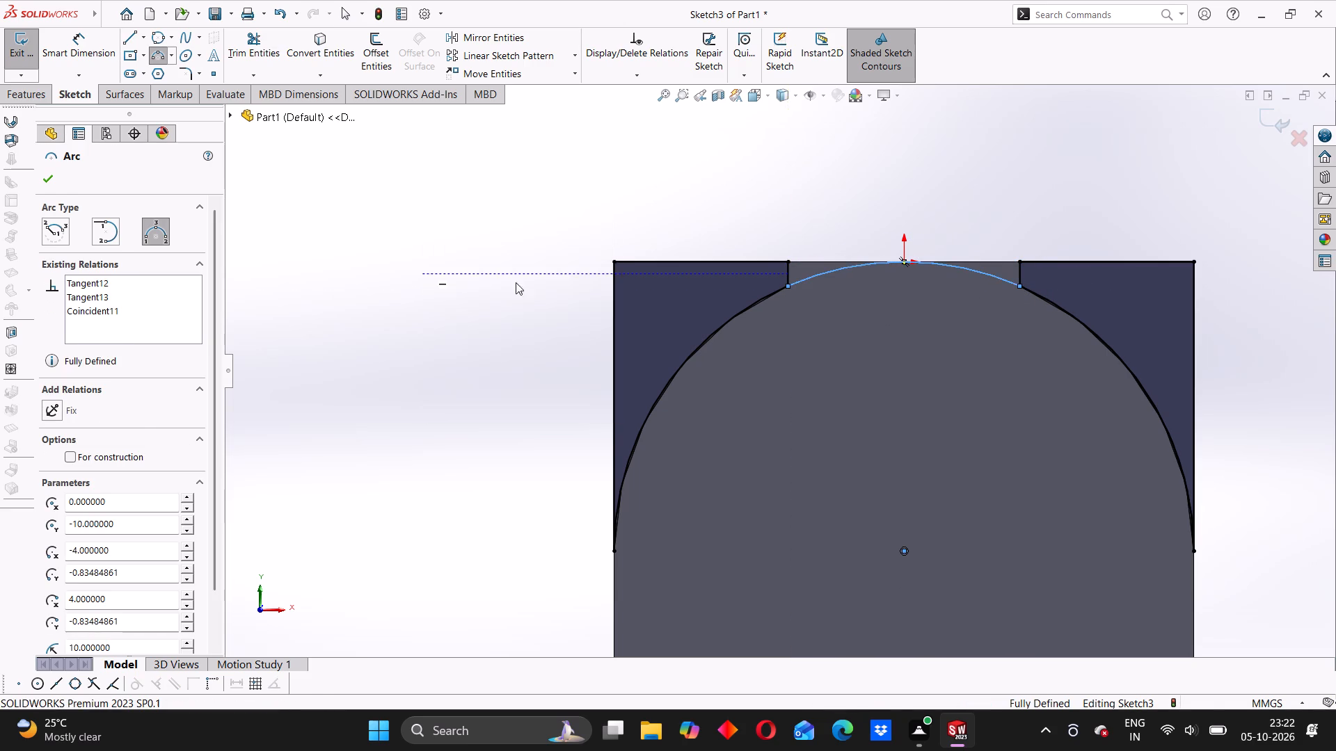
Trim the two short vertical sketch lines between the top edge and the ends of the new arc.
{"action": "scroll", "coordinate": [957, 543], "scroll_direction": "up", "scroll_amount": 2}
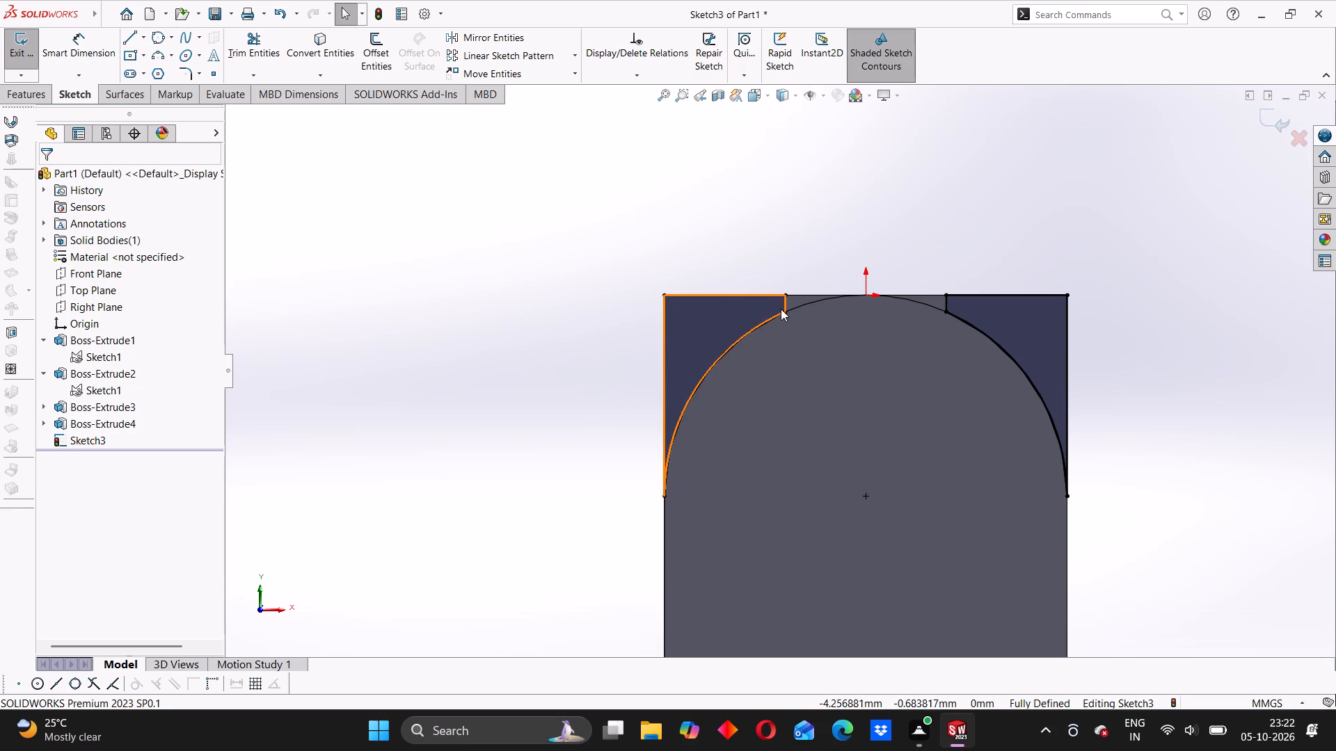
{"action": "left_click", "coordinate": [264, 35]}
{"action": "scroll", "coordinate": [800, 291], "scroll_direction": "down", "scroll_amount": 4}
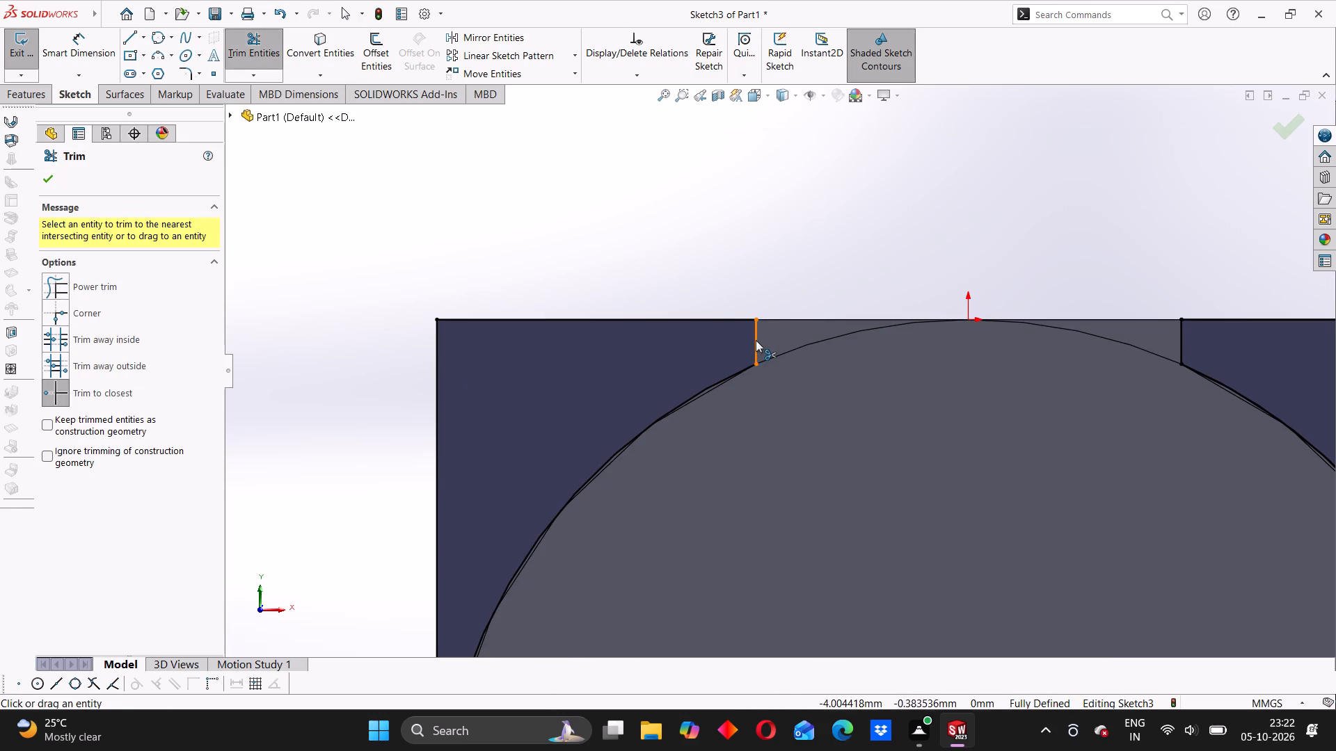
{"action": "left_click", "coordinate": [756, 340]}
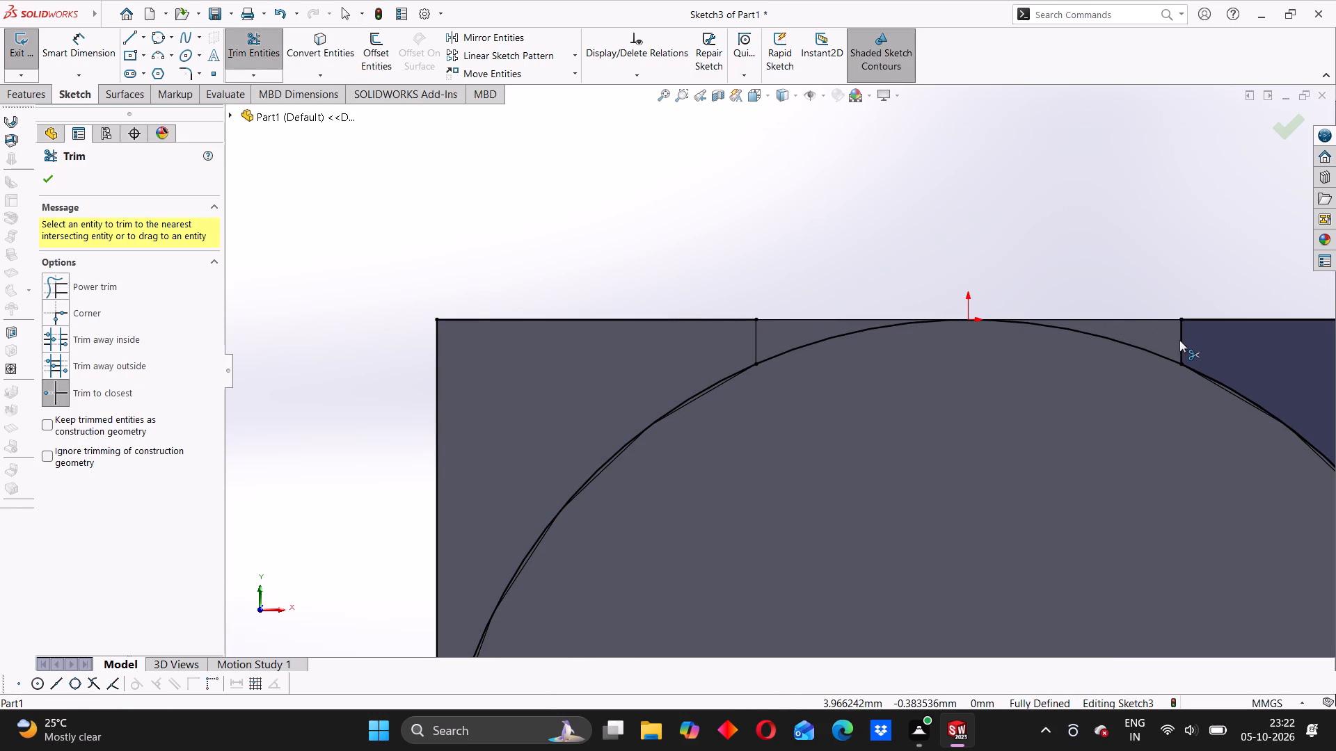
{"action": "left_click", "coordinate": [1179, 340]}
Convert the middle section of the arch's flat top edge into a sketch line joining both corner outlines.
{"action": "scroll", "coordinate": [641, 298], "scroll_direction": "up", "scroll_amount": 4}
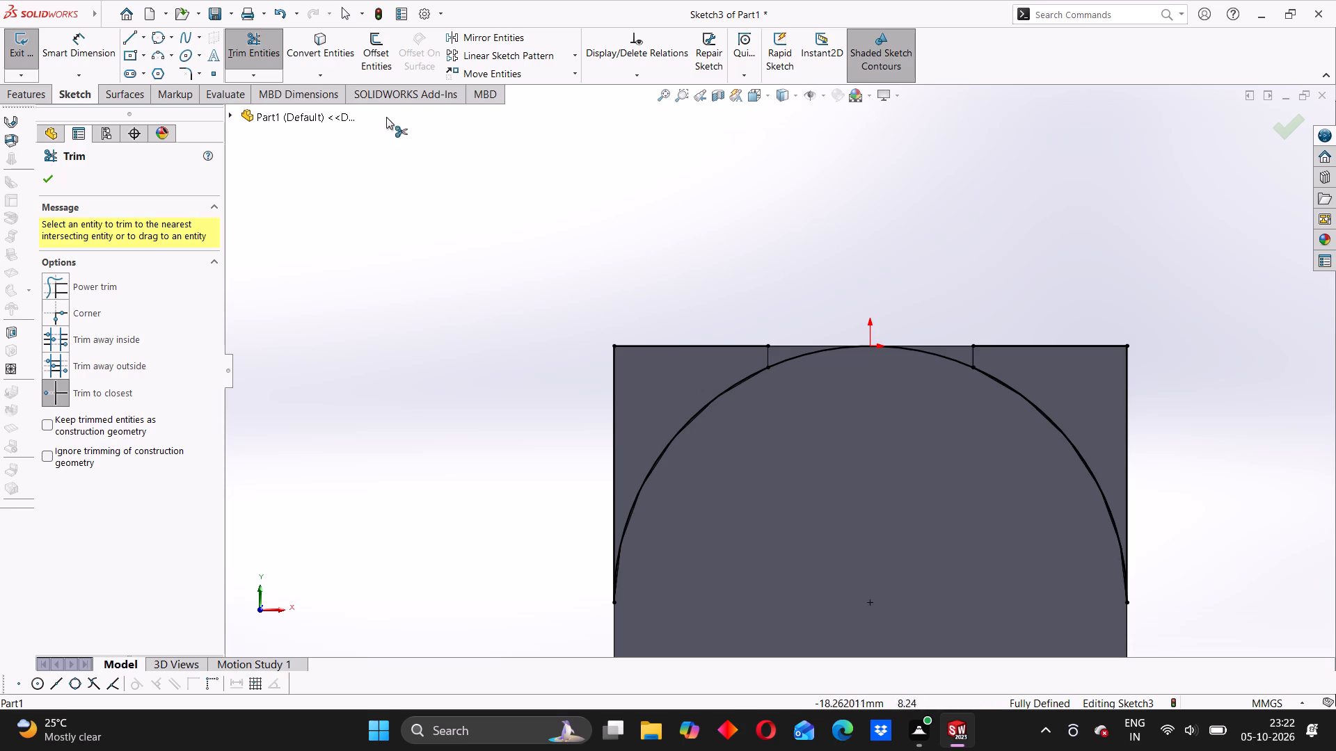
{"action": "left_click", "coordinate": [310, 40]}
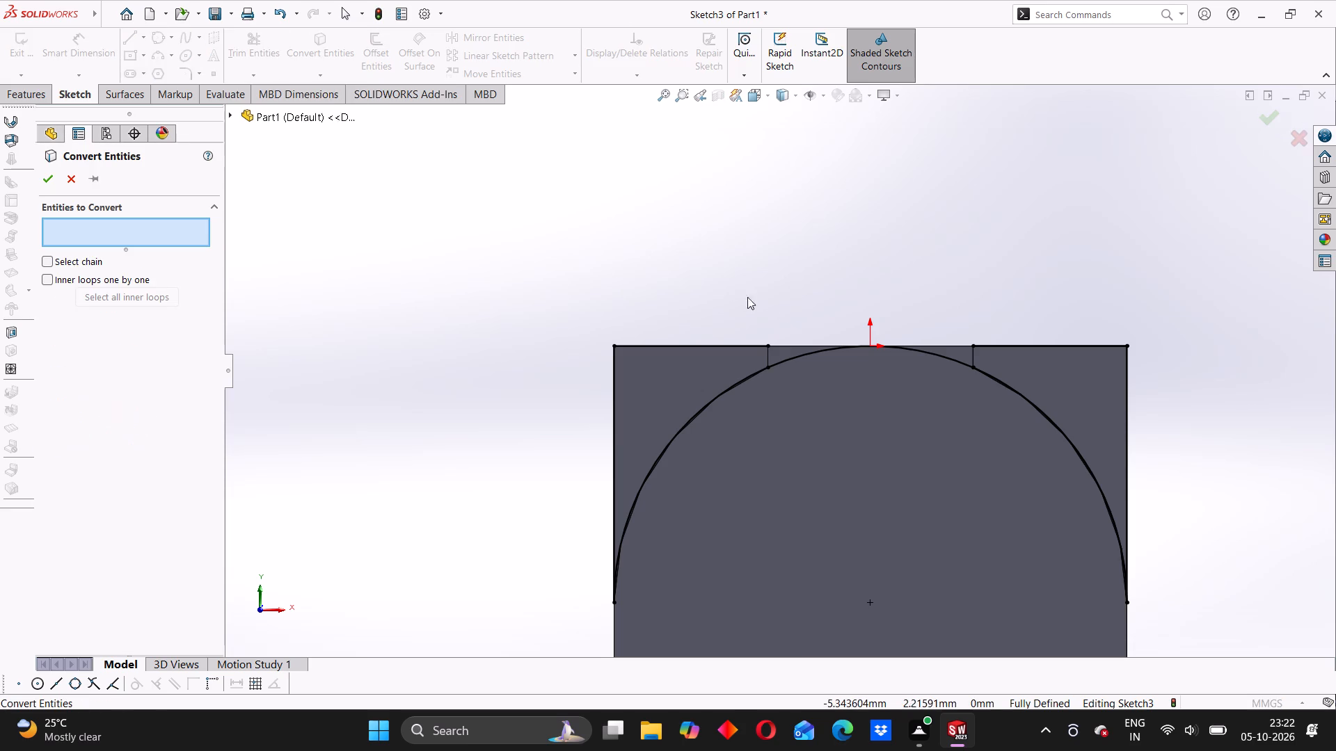
{"action": "left_click", "coordinate": [790, 346]}
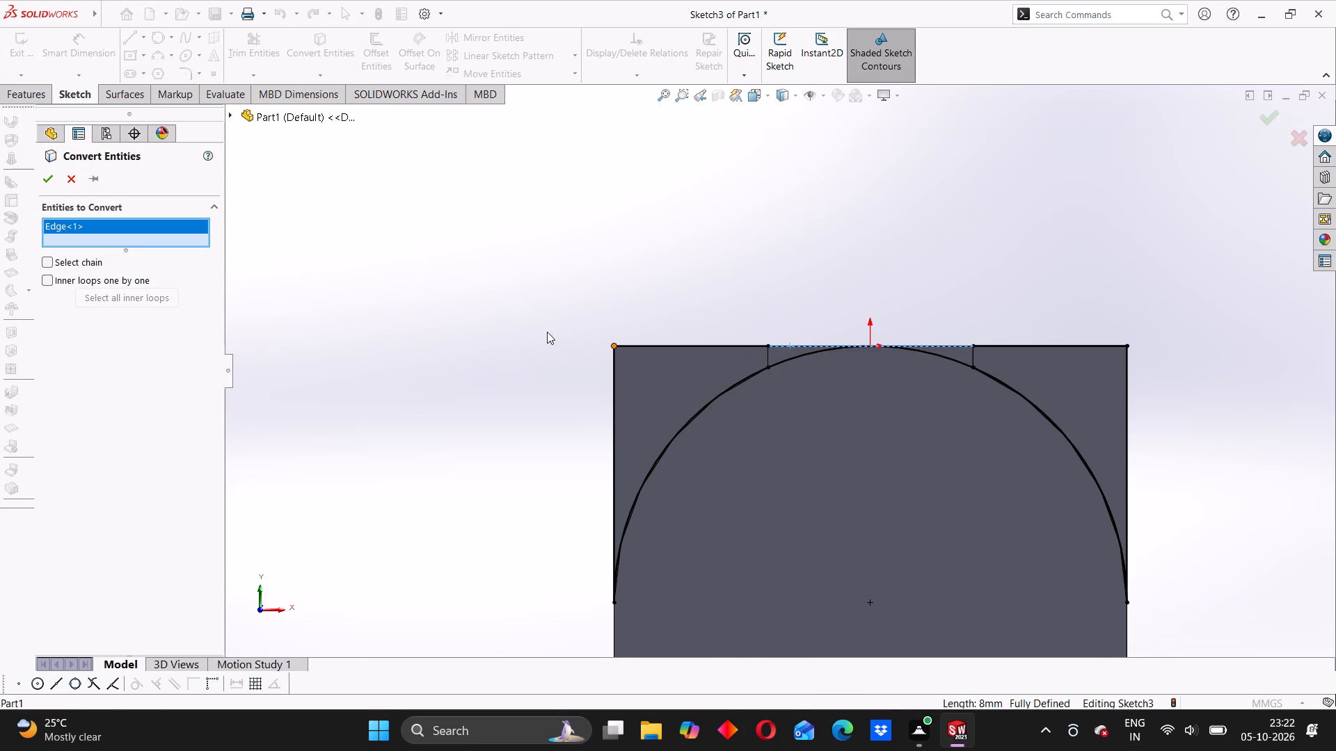
{"action": "left_click", "coordinate": [45, 179]}
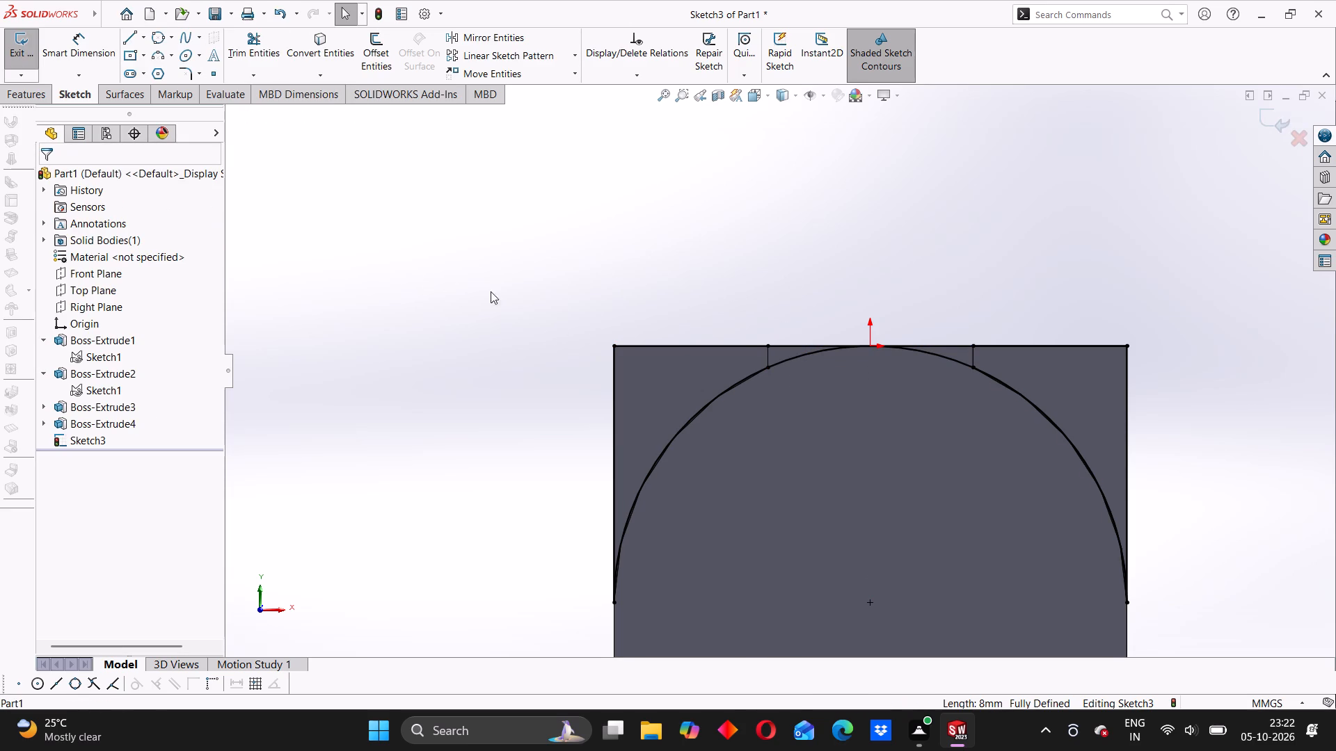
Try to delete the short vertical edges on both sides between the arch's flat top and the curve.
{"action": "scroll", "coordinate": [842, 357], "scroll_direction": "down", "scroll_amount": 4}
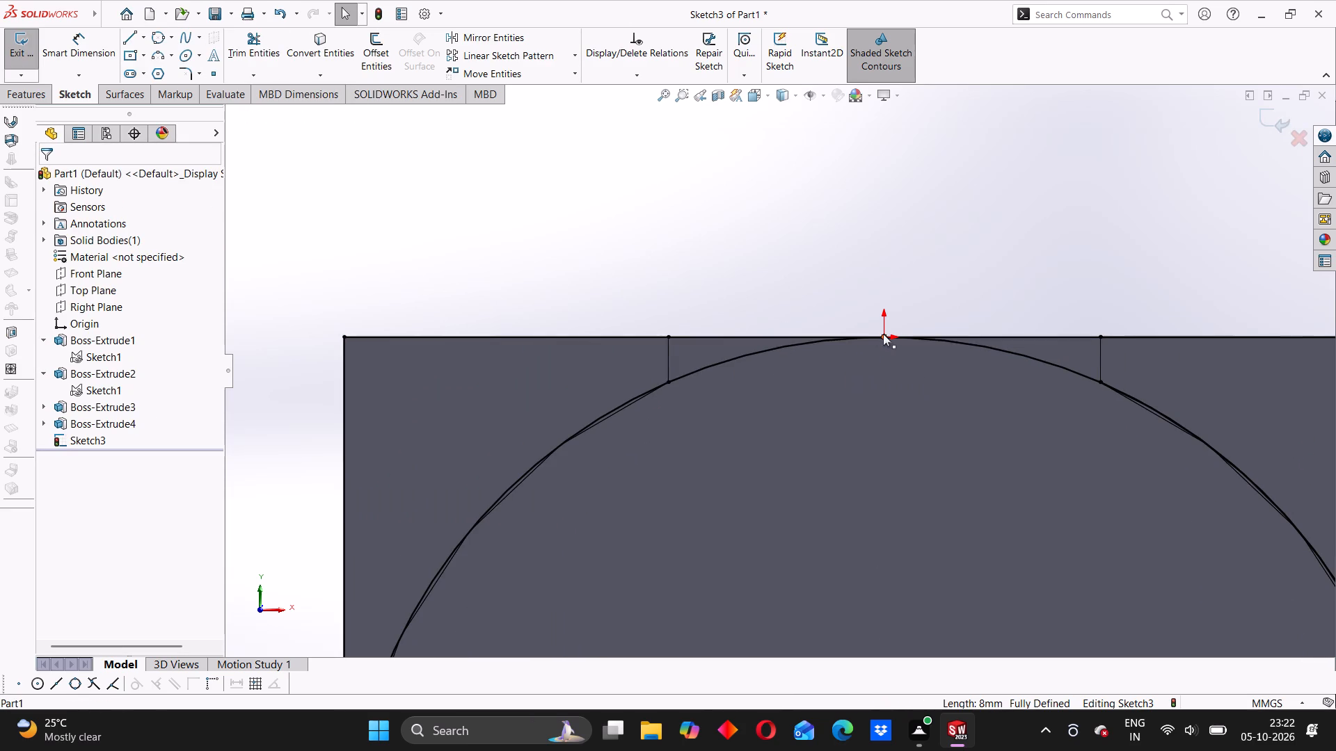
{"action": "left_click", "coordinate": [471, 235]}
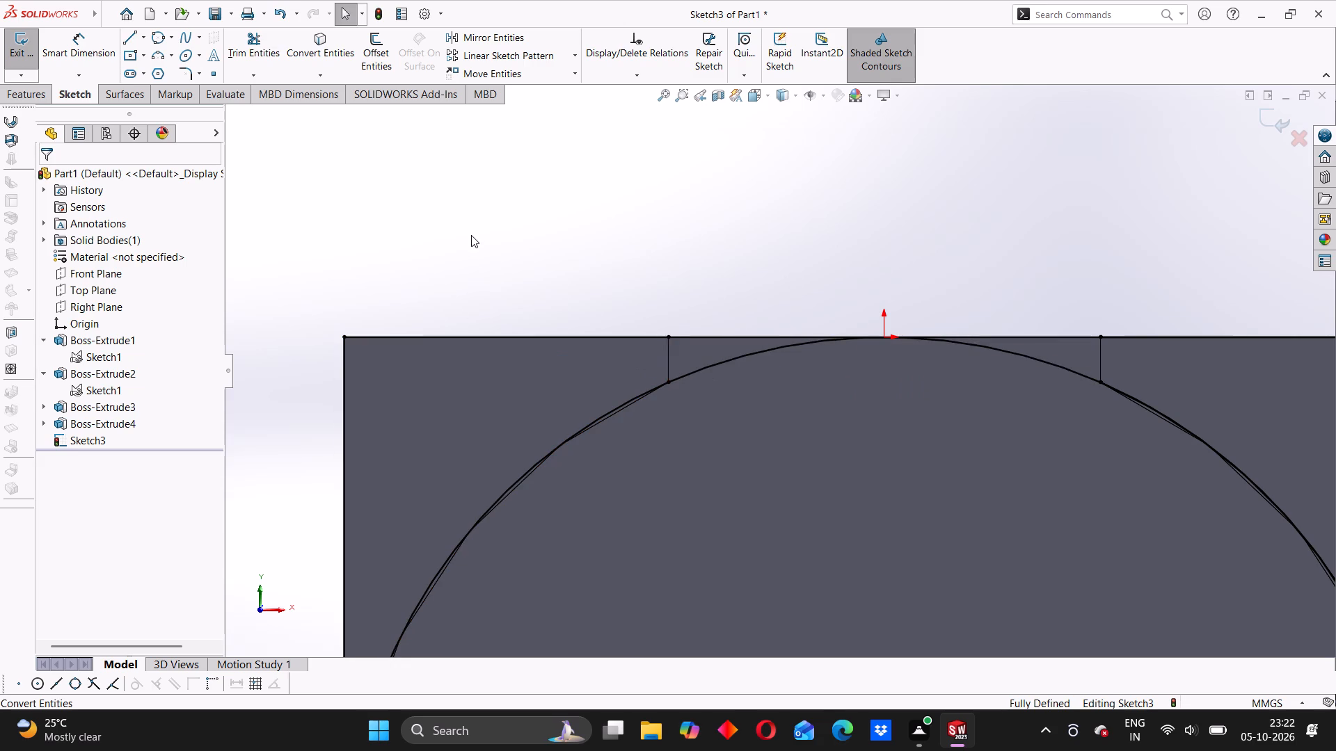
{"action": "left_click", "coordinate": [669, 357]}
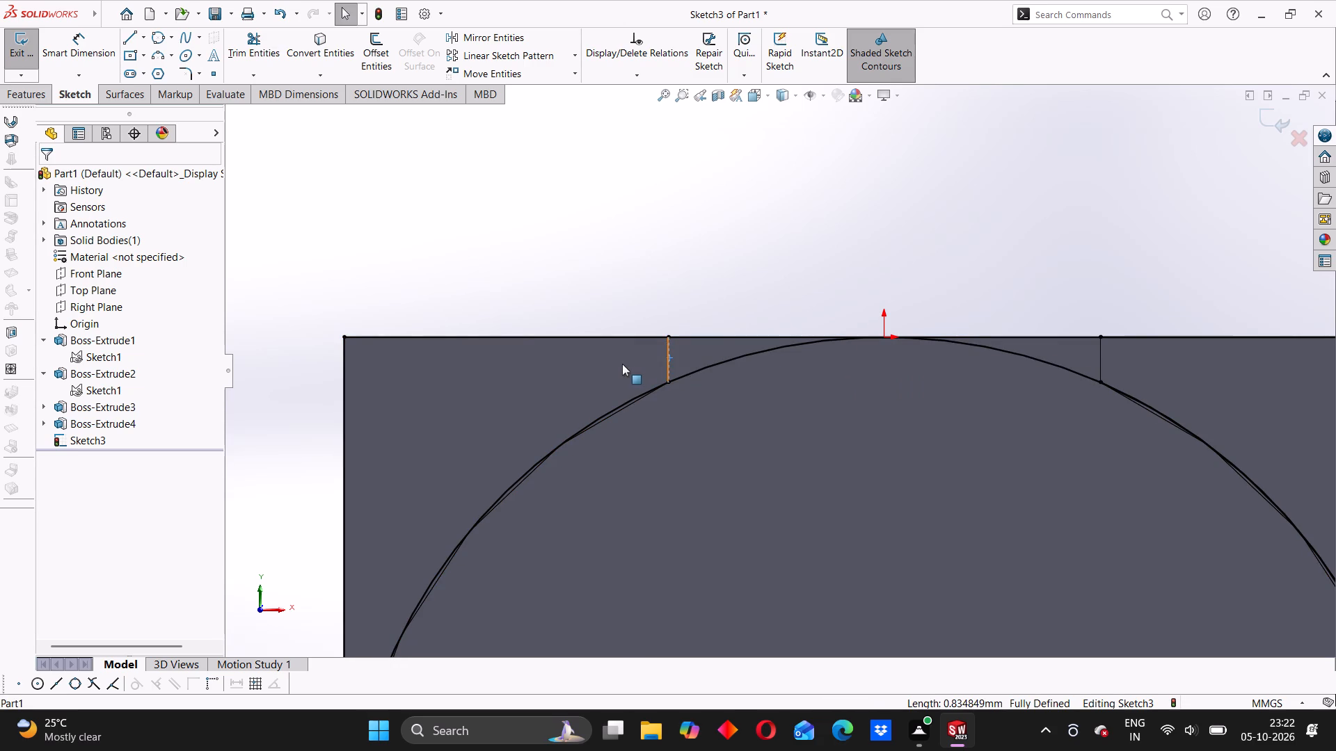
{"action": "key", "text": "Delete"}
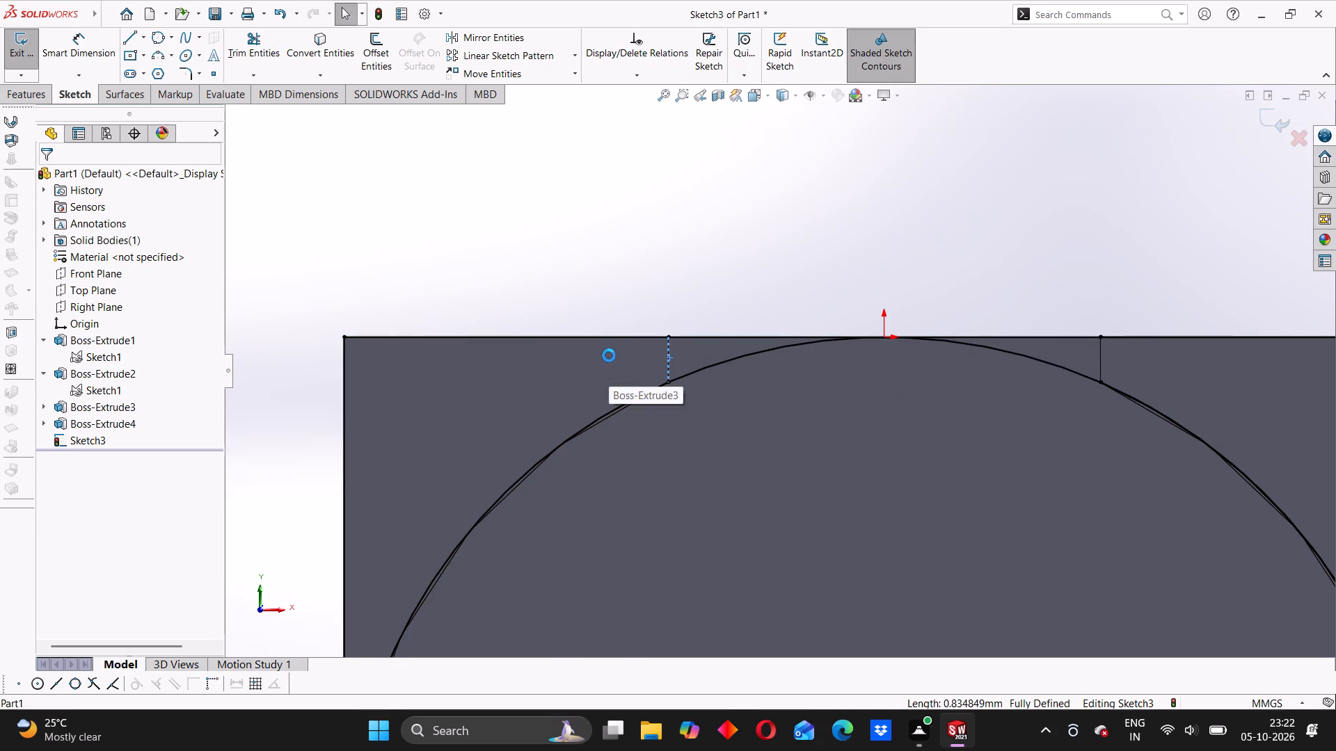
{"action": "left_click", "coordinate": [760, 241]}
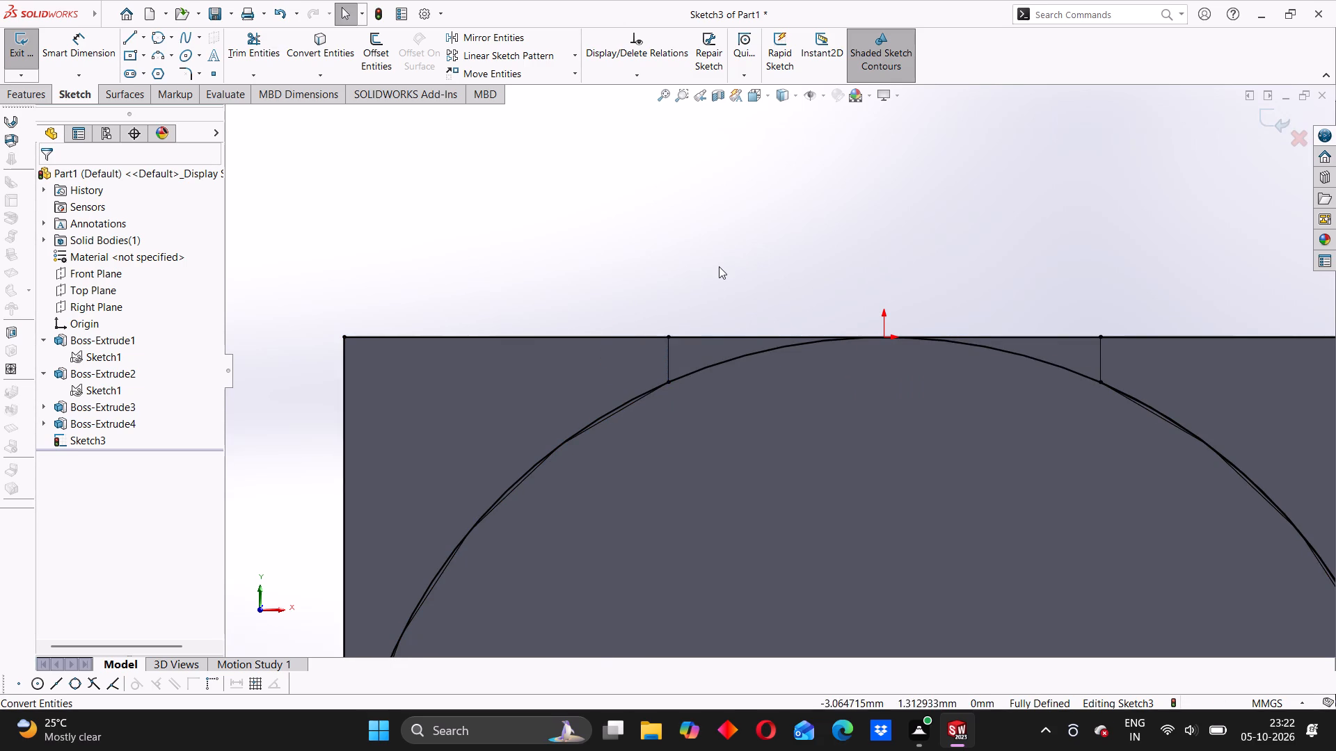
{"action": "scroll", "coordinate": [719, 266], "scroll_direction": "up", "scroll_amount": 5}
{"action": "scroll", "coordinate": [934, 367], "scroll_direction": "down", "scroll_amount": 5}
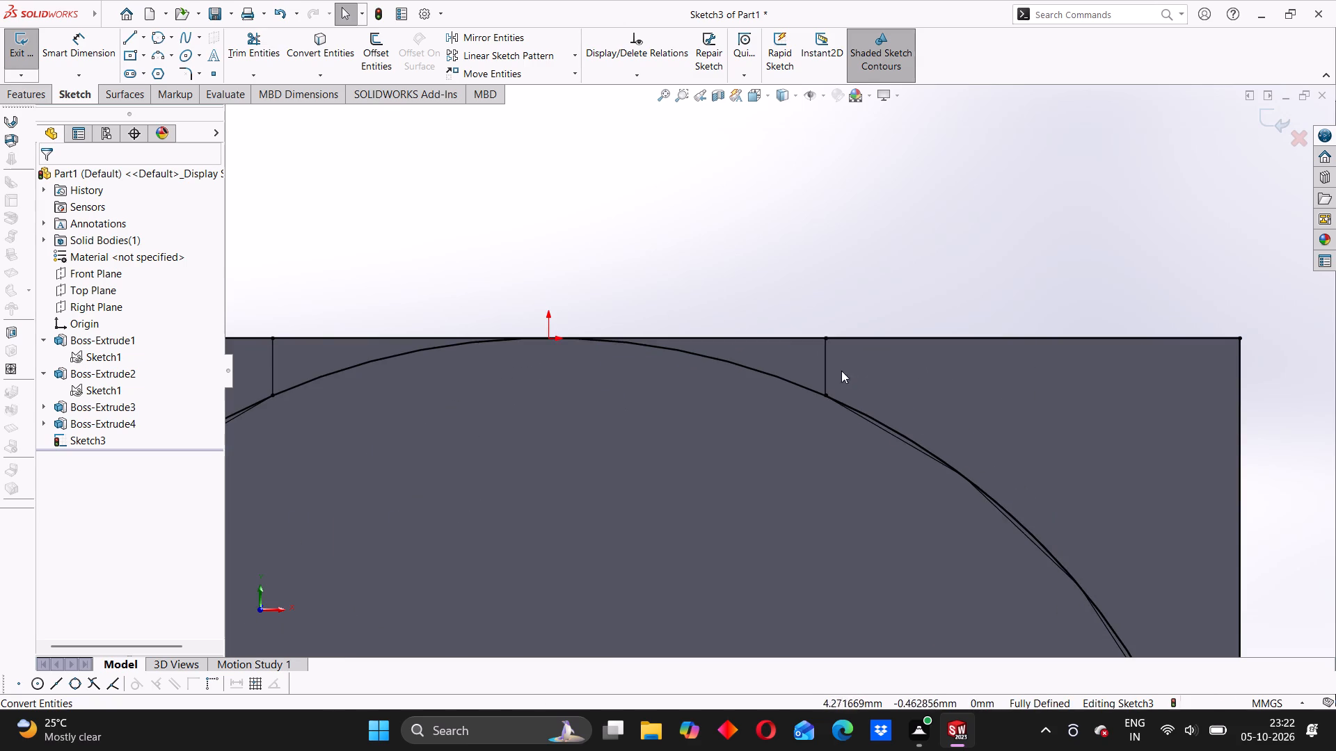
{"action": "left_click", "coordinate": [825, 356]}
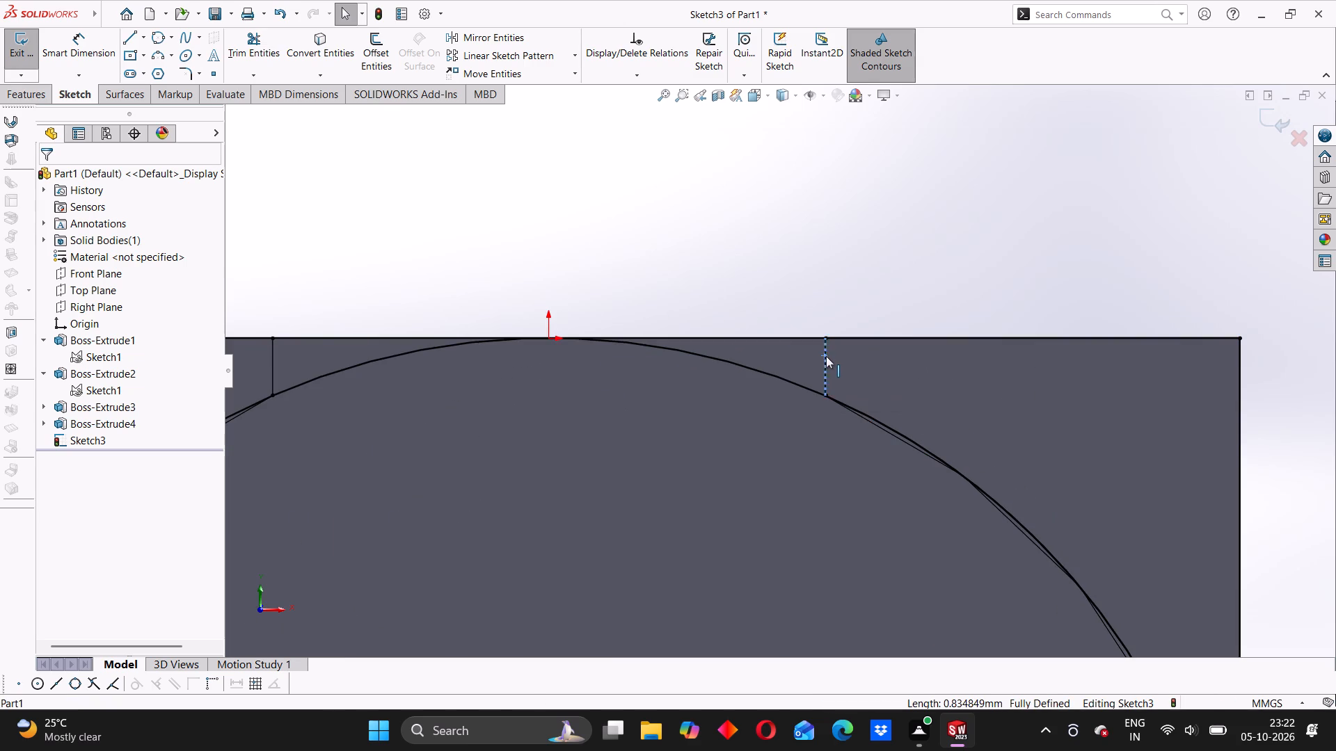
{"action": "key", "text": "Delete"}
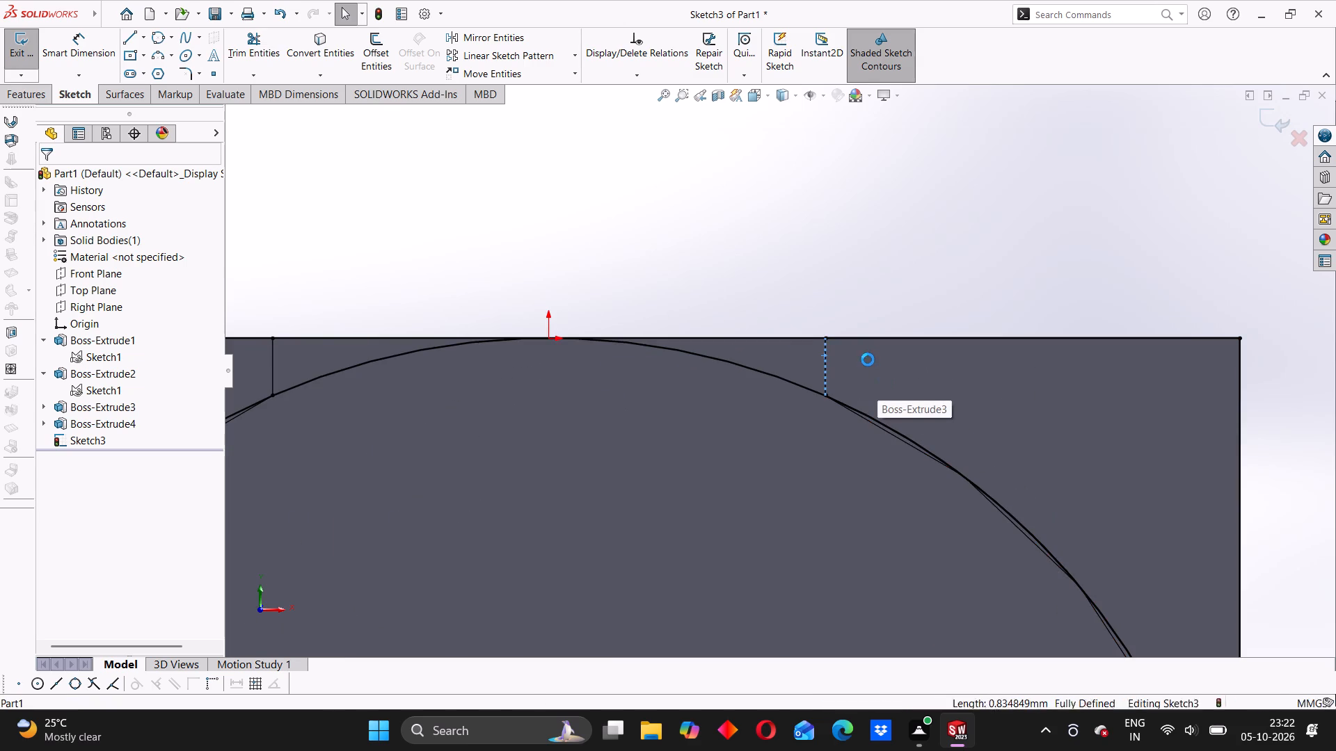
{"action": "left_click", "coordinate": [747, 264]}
Add a tangent relation between the arch's top arc and the straight top line at the origin.
{"action": "scroll", "coordinate": [724, 304], "scroll_direction": "up", "scroll_amount": 10}
{"action": "middle_click_drag", "start_coordinate": [706, 406], "coordinate": [719, 417]}
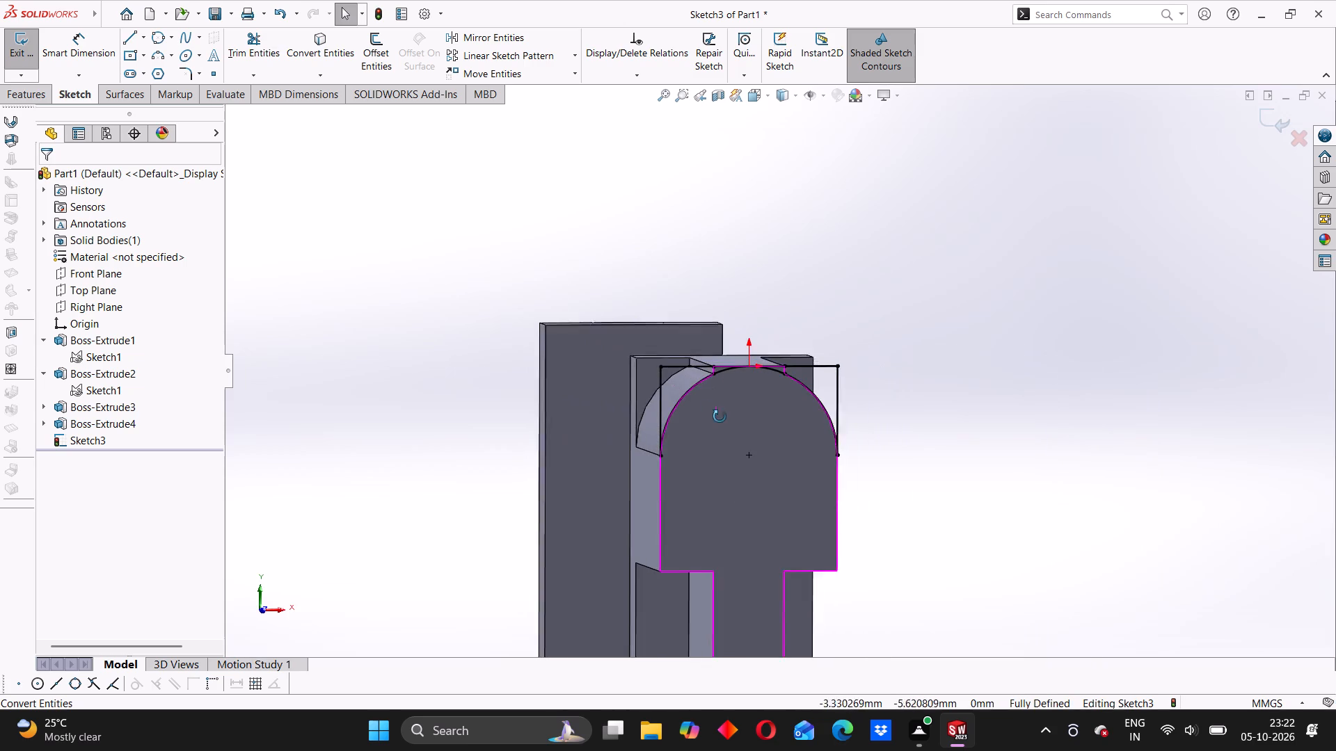
{"action": "middle_click_drag", "start_coordinate": [719, 417], "coordinate": [683, 448]}
{"action": "scroll", "coordinate": [686, 435], "scroll_direction": "down", "scroll_amount": 8}
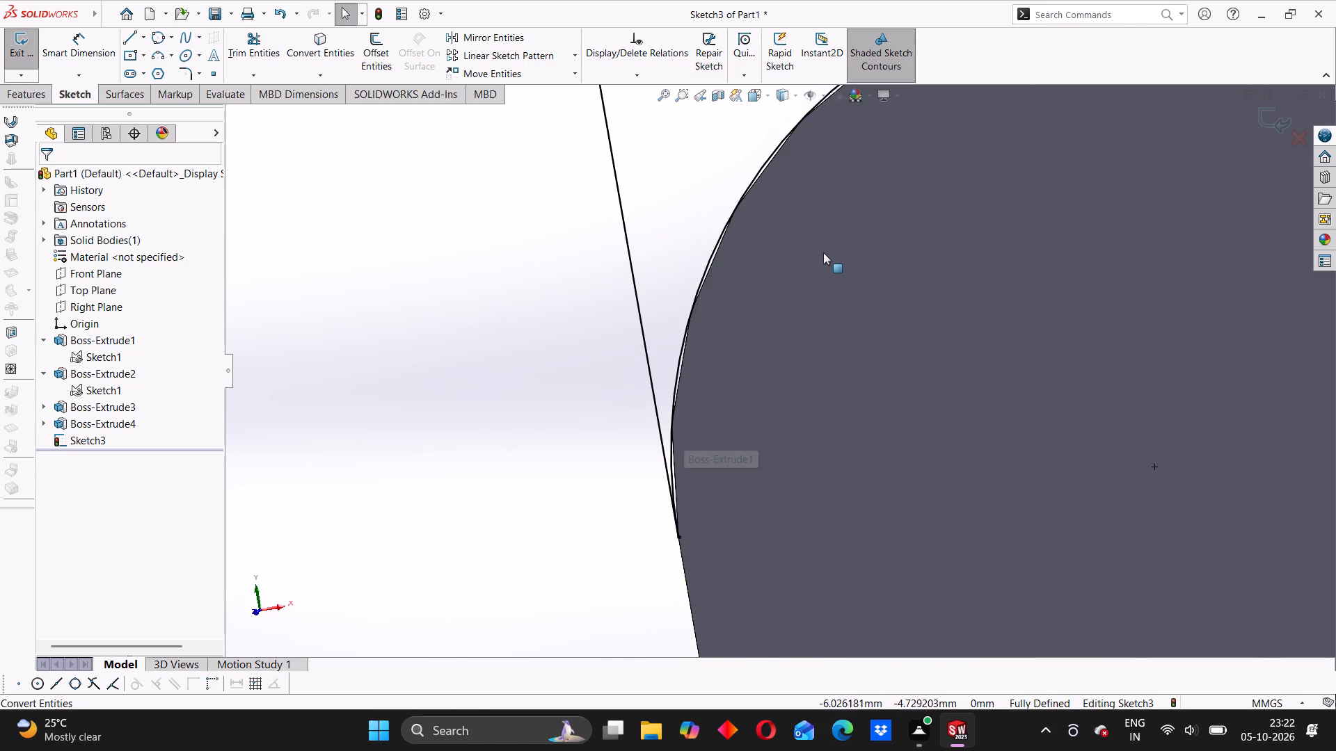
{"action": "scroll", "coordinate": [823, 252], "scroll_direction": "up", "scroll_amount": 3}
{"action": "scroll", "coordinate": [888, 255], "scroll_direction": "up", "scroll_amount": 1}
{"action": "scroll", "coordinate": [900, 243], "scroll_direction": "down", "scroll_amount": 7}
{"action": "scroll", "coordinate": [806, 252], "scroll_direction": "down", "scroll_amount": 4}
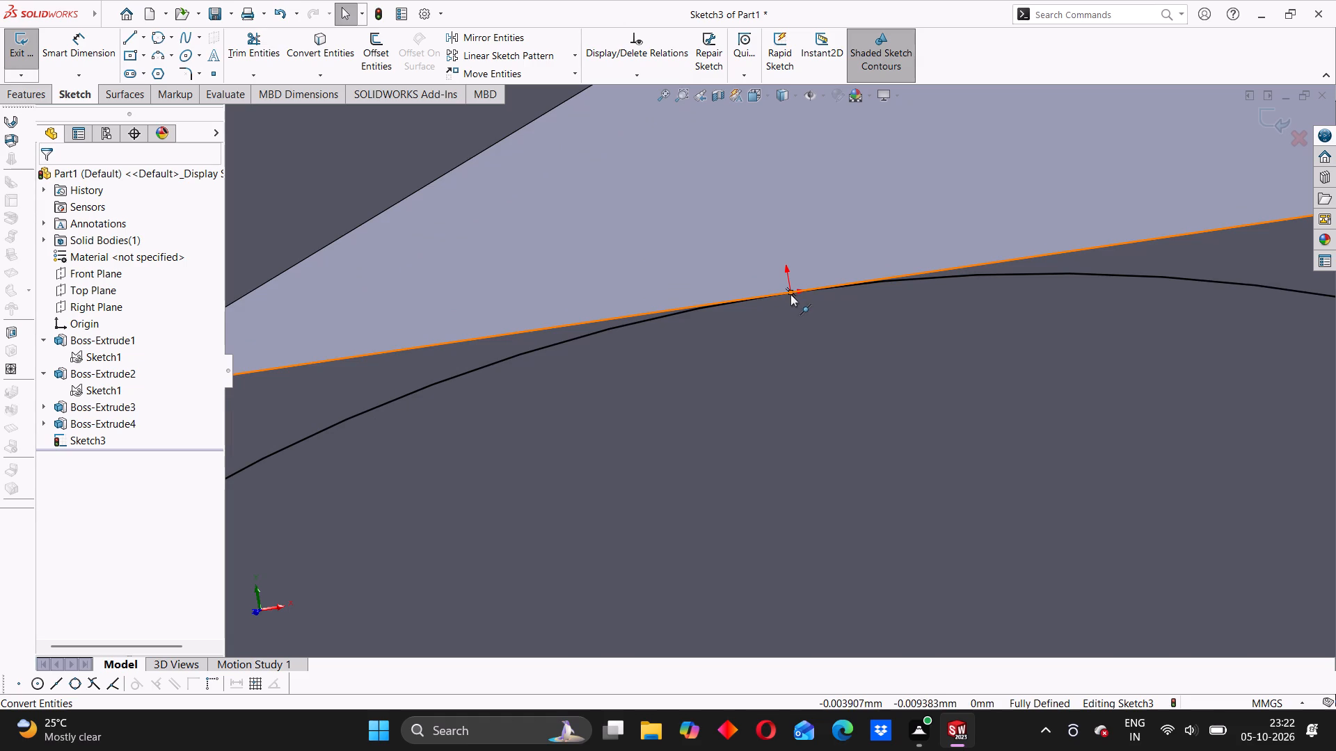
{"action": "left_click", "coordinate": [642, 324]}
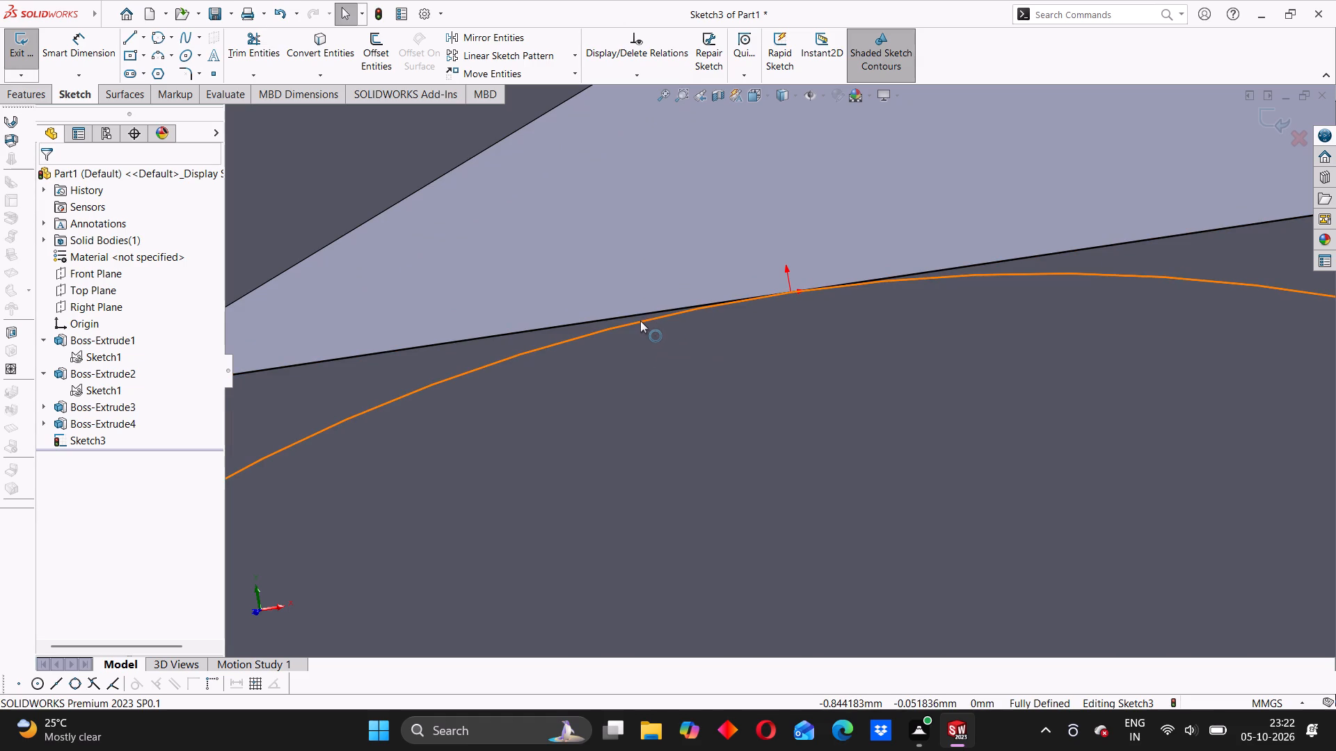
{"action": "left_click", "coordinate": [638, 313], "text": "ctrl"}
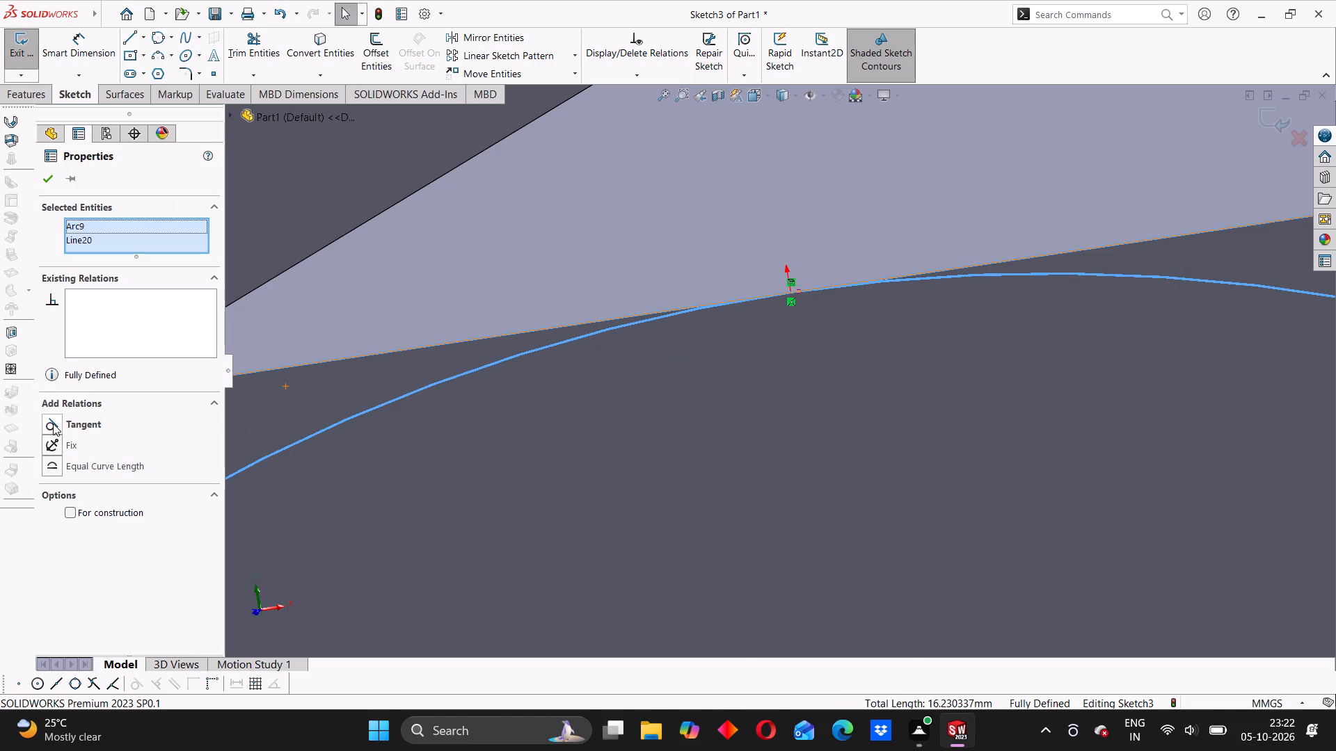
{"action": "left_click", "coordinate": [53, 423]}
{"action": "left_click", "coordinate": [53, 179]}
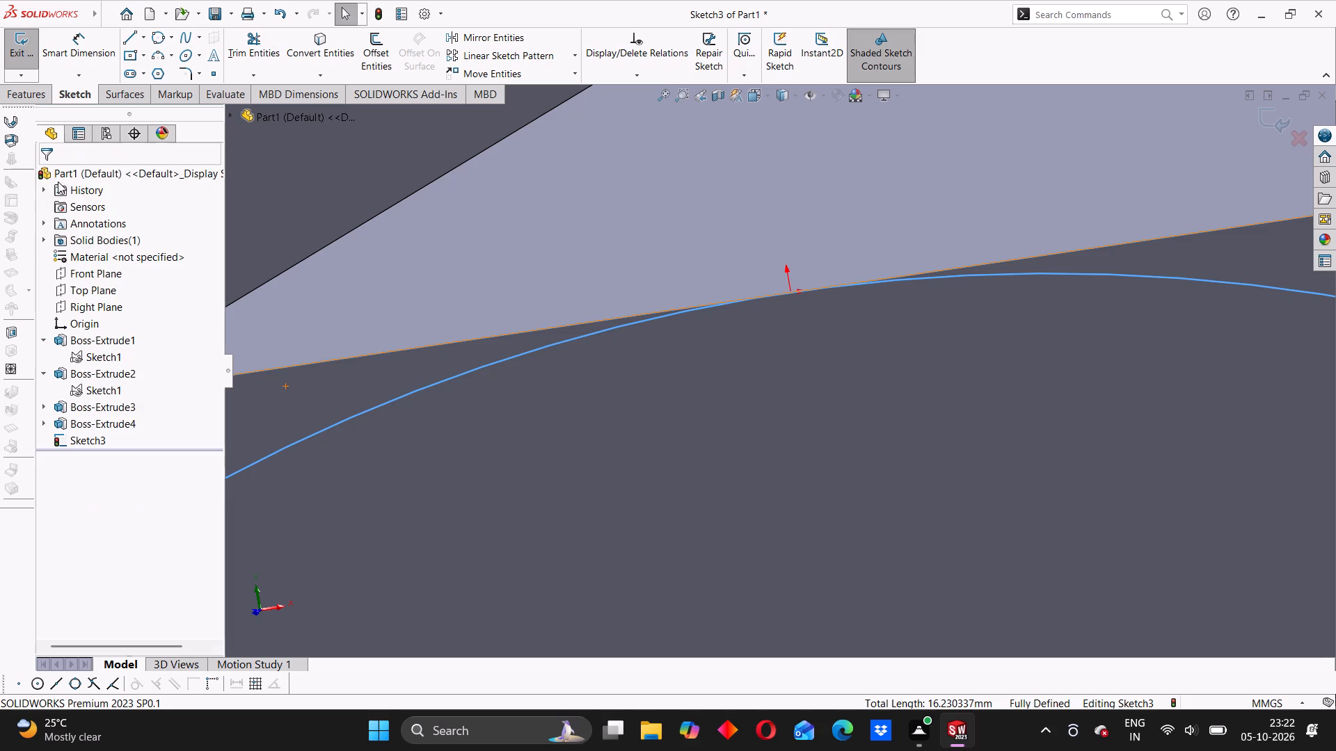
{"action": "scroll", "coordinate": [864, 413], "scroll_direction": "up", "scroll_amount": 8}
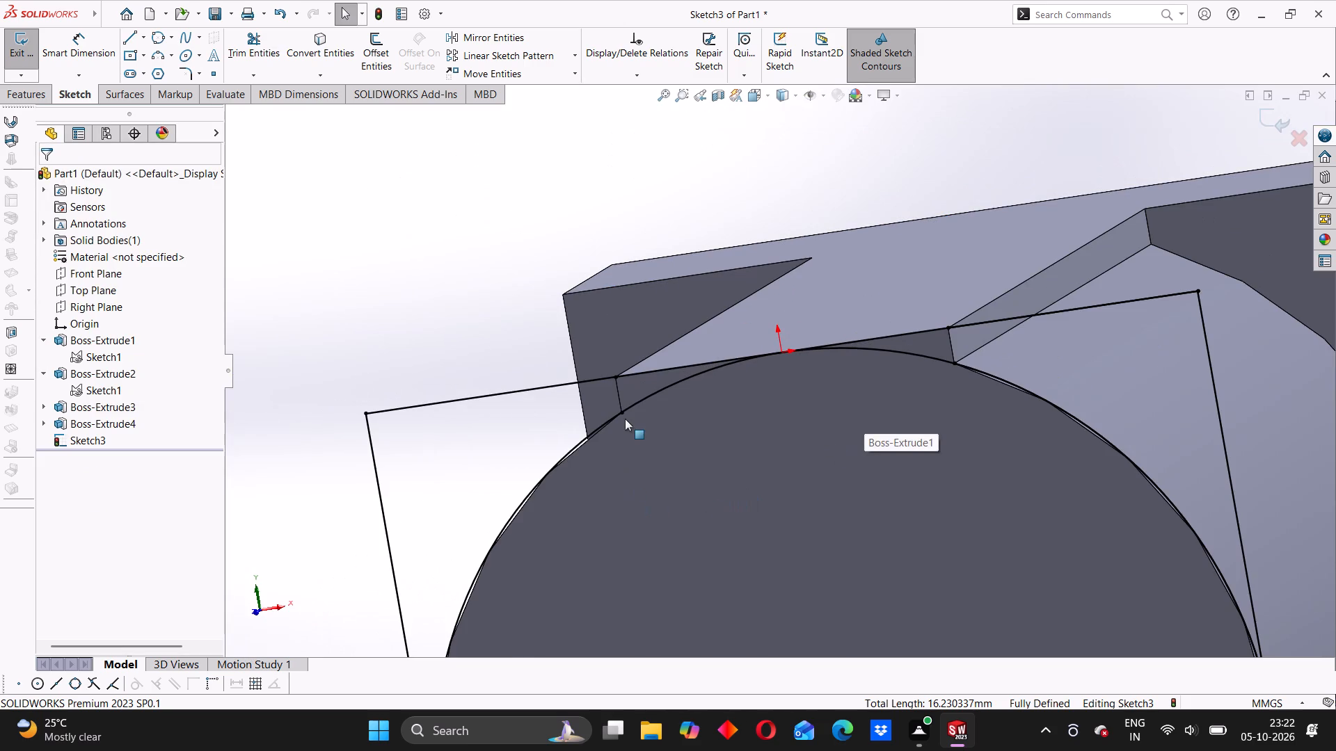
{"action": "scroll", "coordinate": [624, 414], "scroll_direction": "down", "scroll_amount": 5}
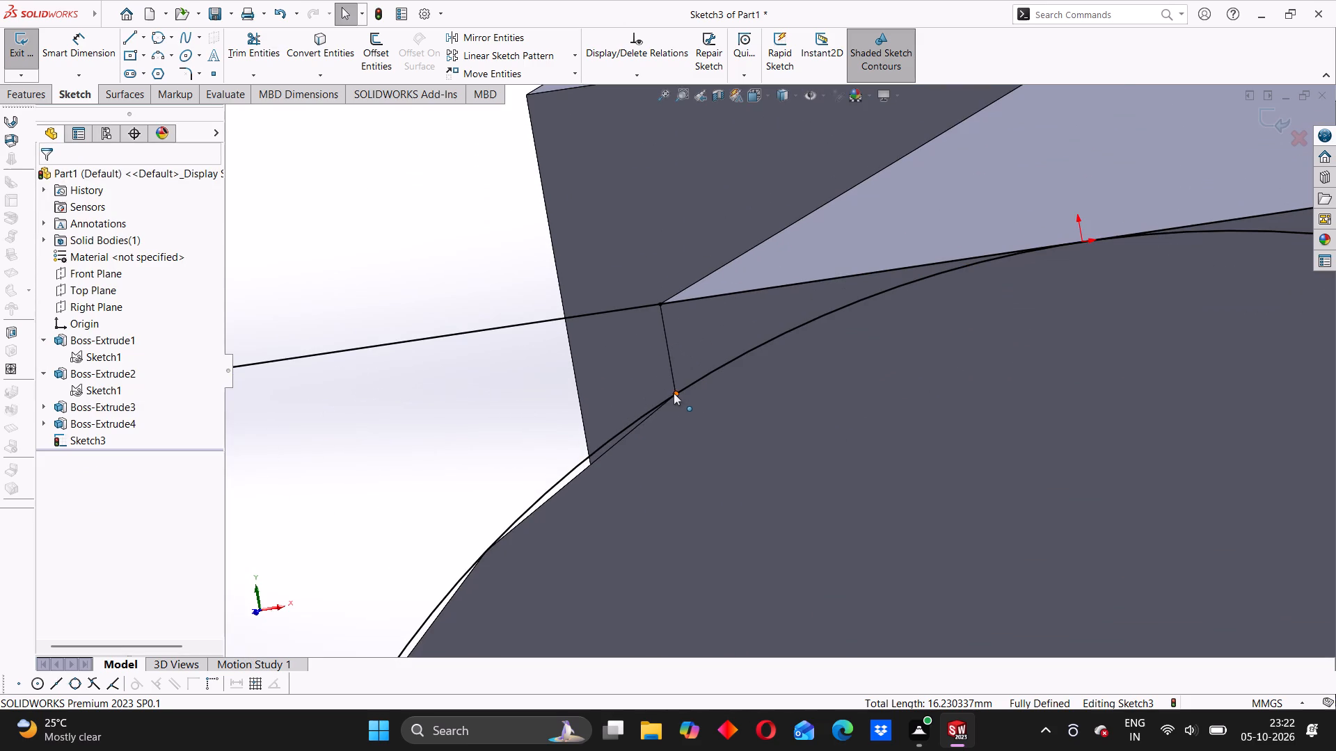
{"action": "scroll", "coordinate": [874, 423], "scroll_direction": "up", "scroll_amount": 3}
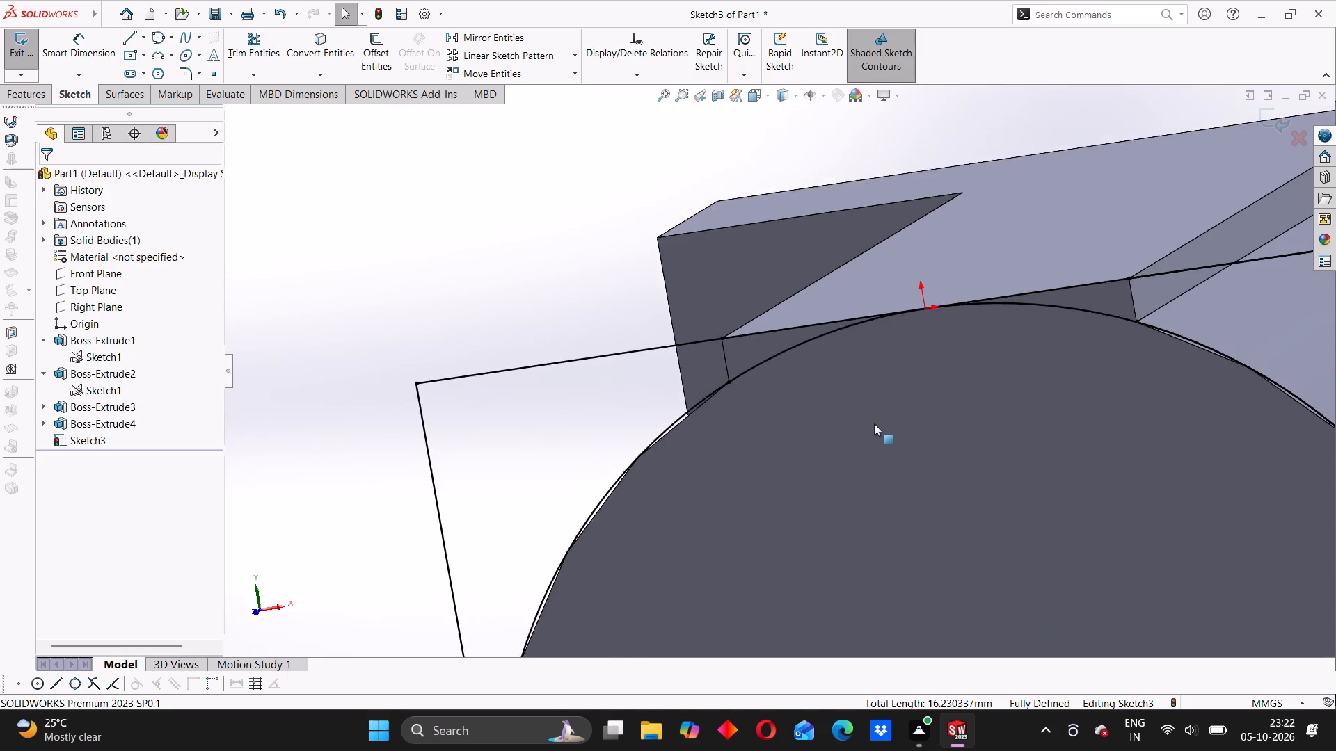
Start an extruded cut of the corner sketch and select all four regions between the rounded arc and the straight outline.
{"action": "scroll", "coordinate": [874, 423], "scroll_direction": "up", "scroll_amount": 5}
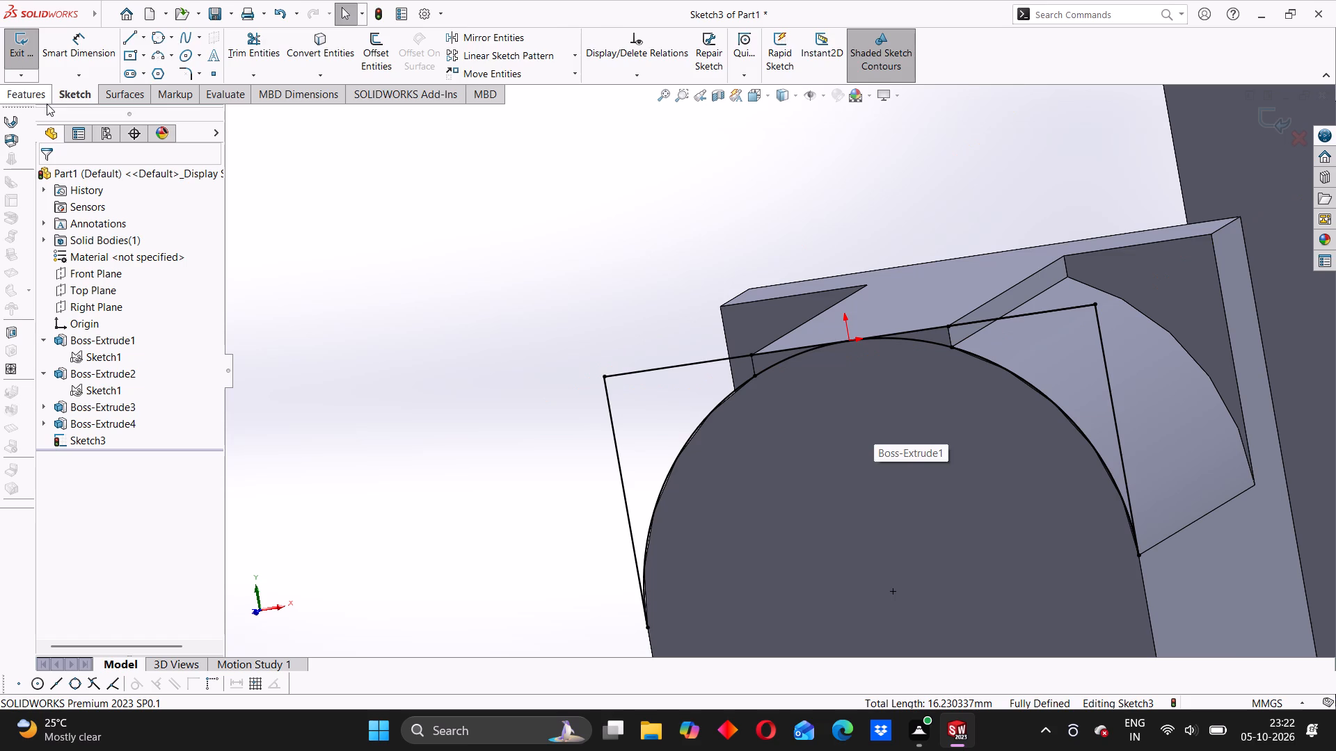
{"action": "left_click", "coordinate": [47, 104]}
{"action": "left_click", "coordinate": [236, 53]}
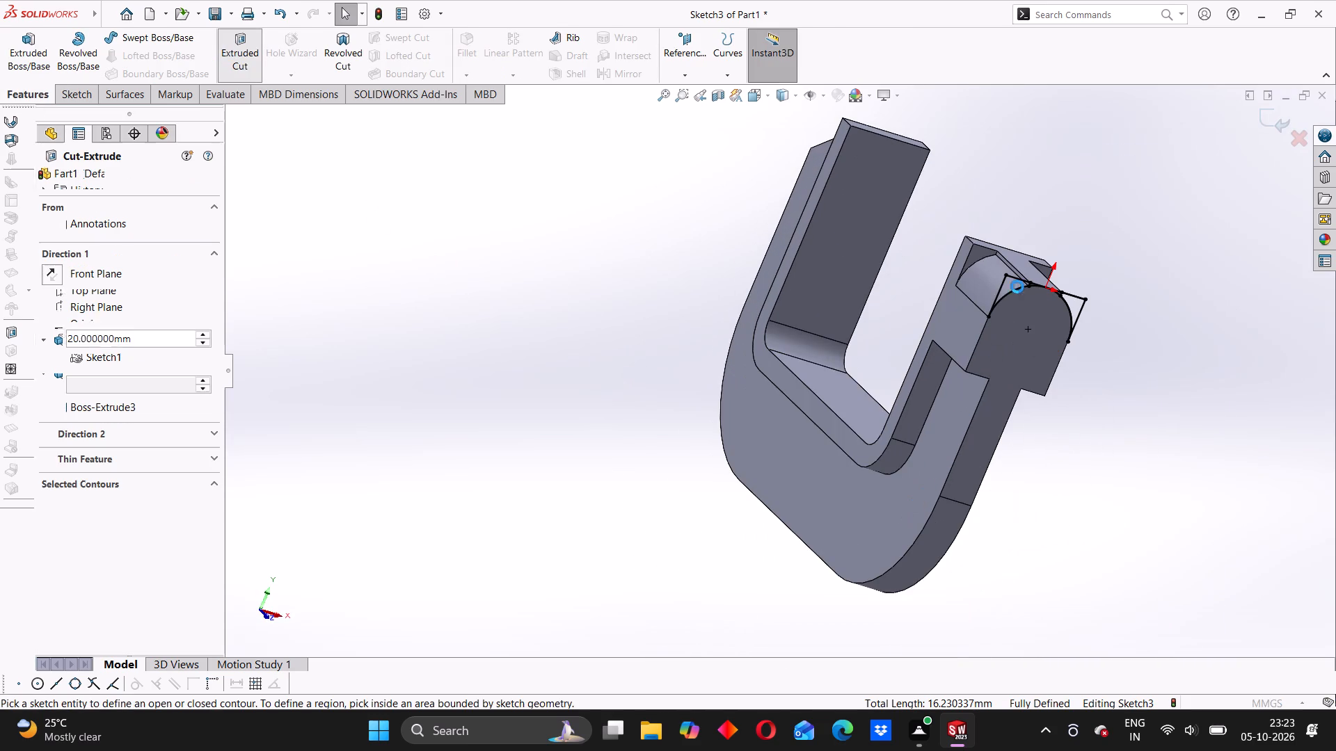
{"action": "scroll", "coordinate": [1019, 283], "scroll_direction": "down", "scroll_amount": 3}
{"action": "left_click", "coordinate": [967, 302]}
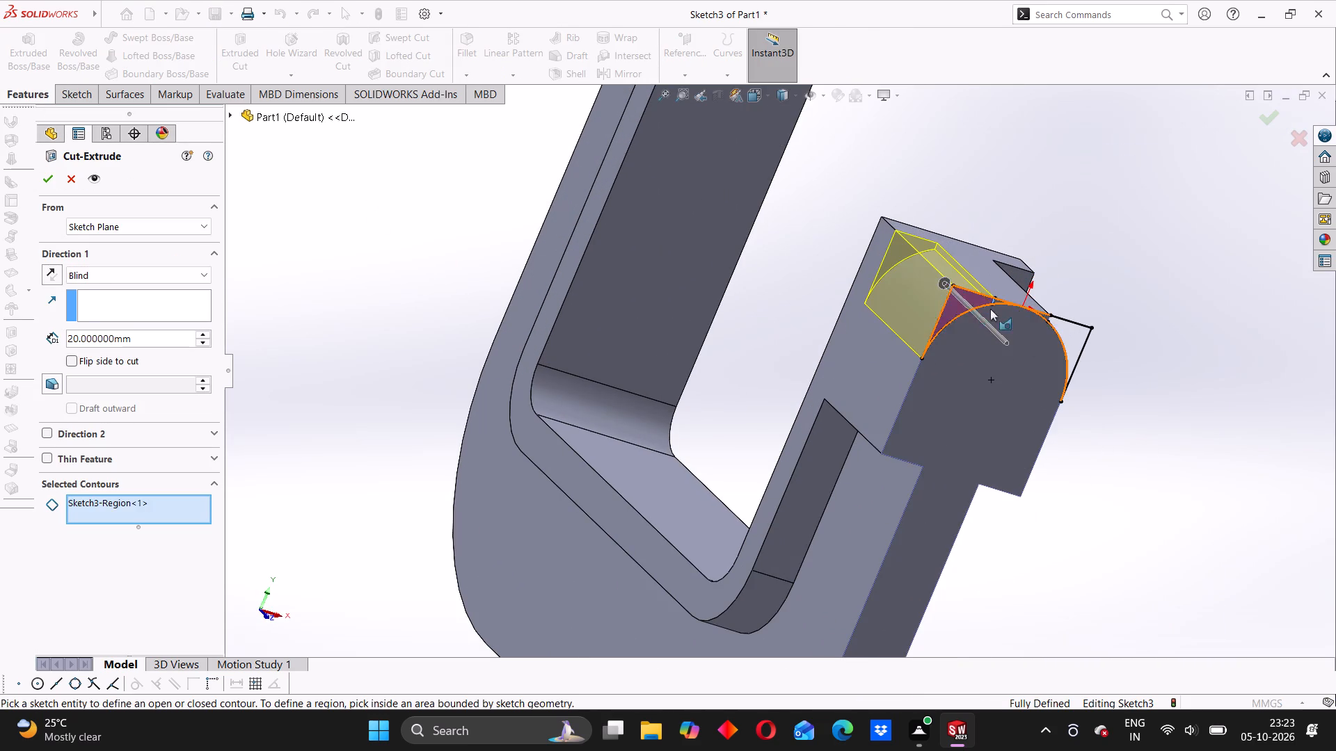
{"action": "scroll", "coordinate": [996, 304], "scroll_direction": "down", "scroll_amount": 8}
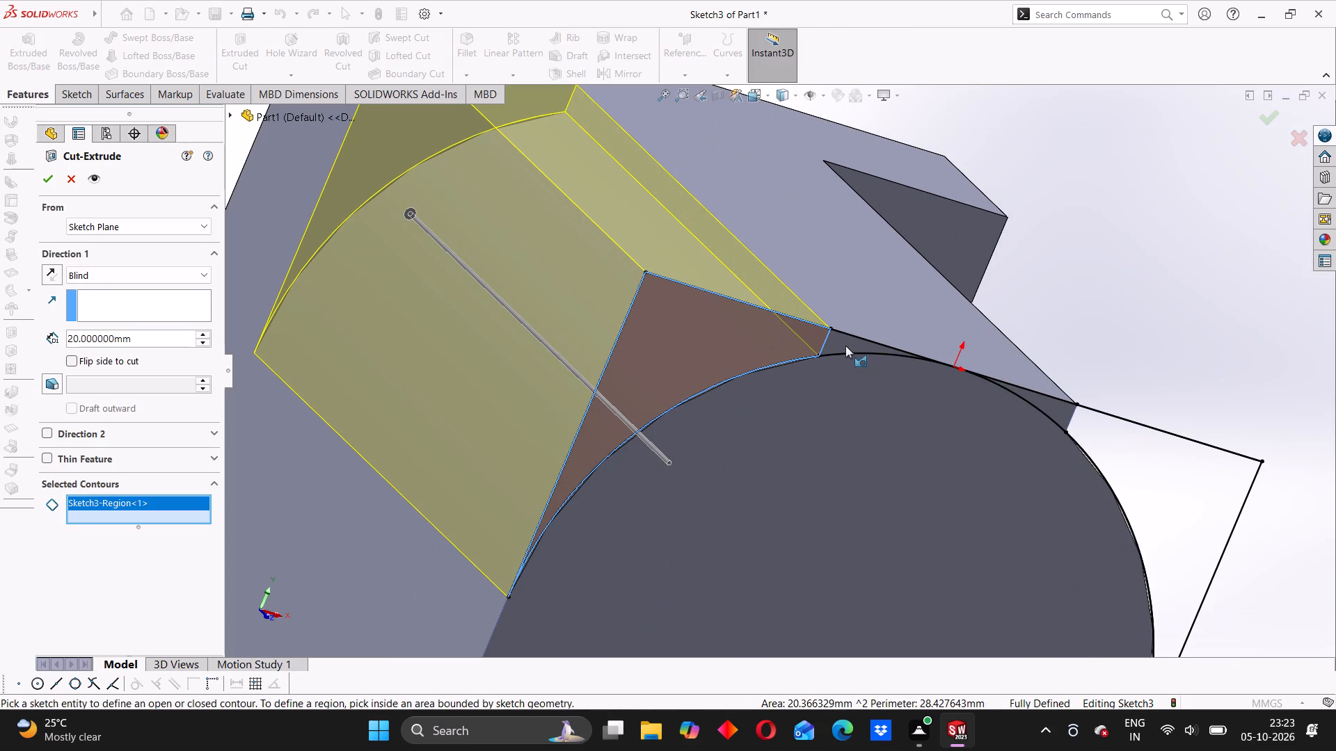
{"action": "left_click", "coordinate": [845, 345]}
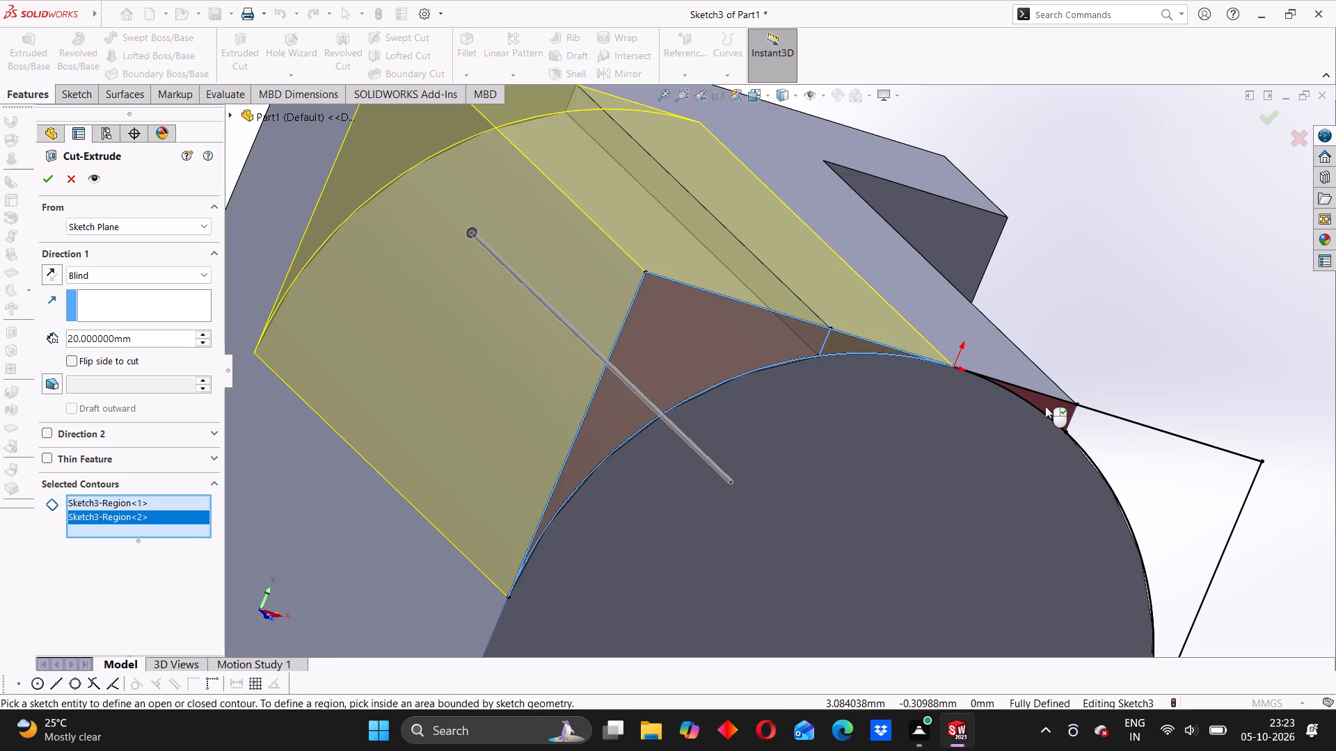
{"action": "left_click", "coordinate": [1045, 406]}
{"action": "left_click", "coordinate": [1140, 458]}
{"action": "scroll", "coordinate": [1035, 483], "scroll_direction": "up", "scroll_amount": 2}
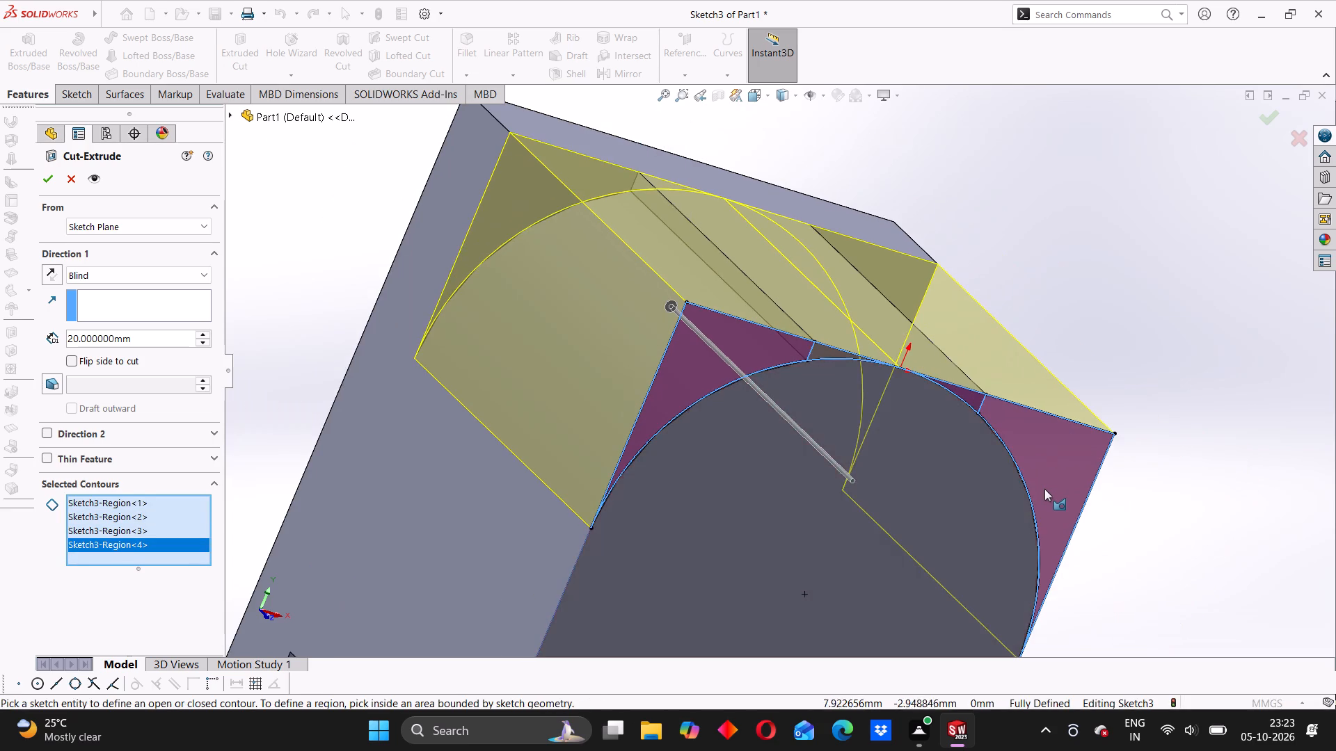
Cut the selected corner regions Up To Surface, ending at the inner face of the boss's arm.
{"action": "middle_click_drag", "start_coordinate": [1051, 491], "coordinate": [958, 471]}
{"action": "scroll", "coordinate": [675, 450], "scroll_direction": "up", "scroll_amount": 7}
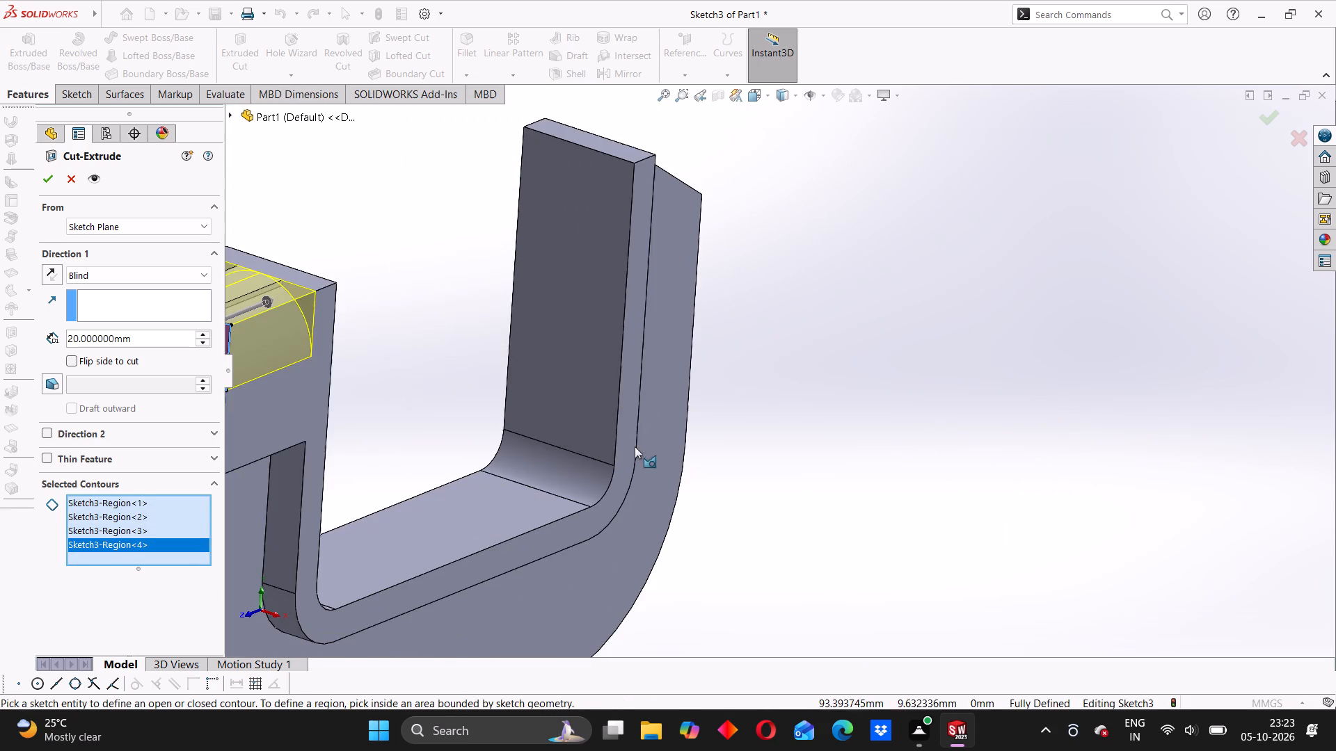
{"action": "middle_click_drag", "start_coordinate": [627, 451], "coordinate": [546, 473]}
{"action": "scroll", "coordinate": [246, 396], "scroll_direction": "up", "scroll_amount": 2}
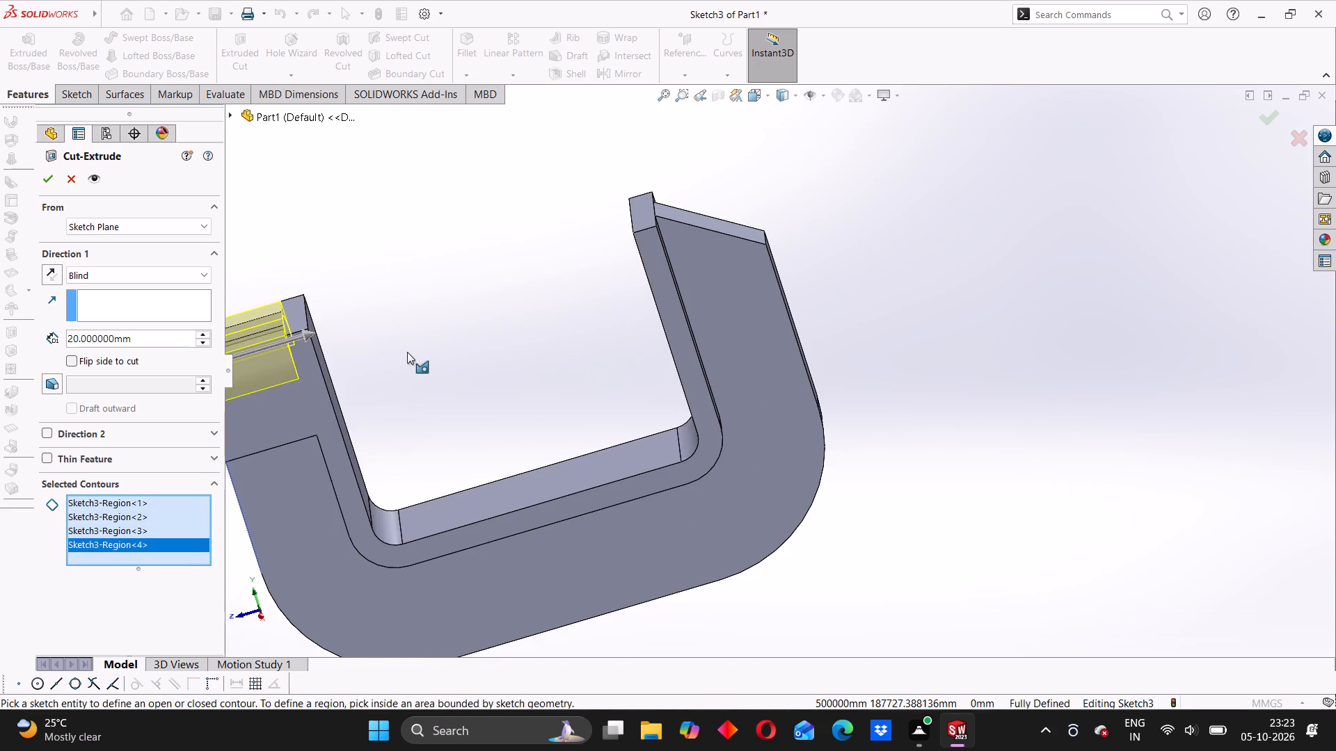
{"action": "scroll", "coordinate": [407, 352], "scroll_direction": "up", "scroll_amount": 3}
{"action": "left_click", "coordinate": [184, 268]}
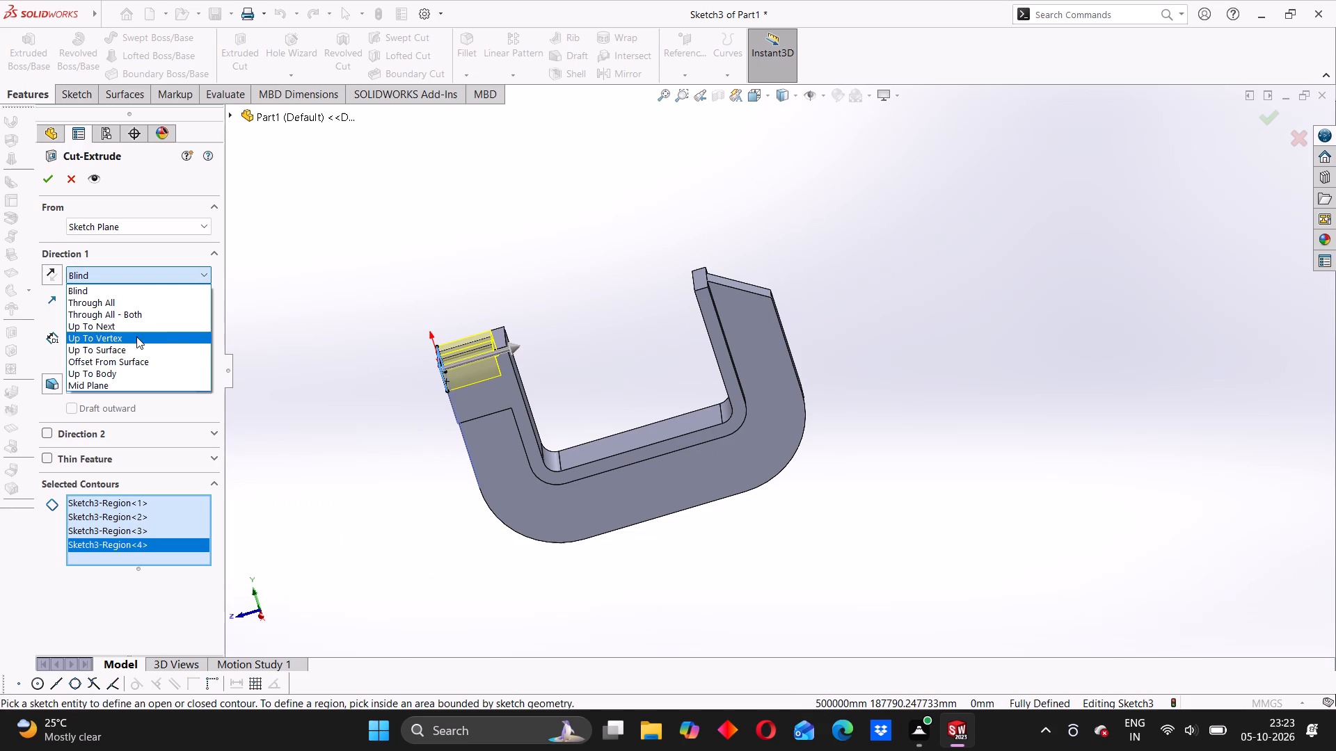
{"action": "left_click", "coordinate": [129, 345]}
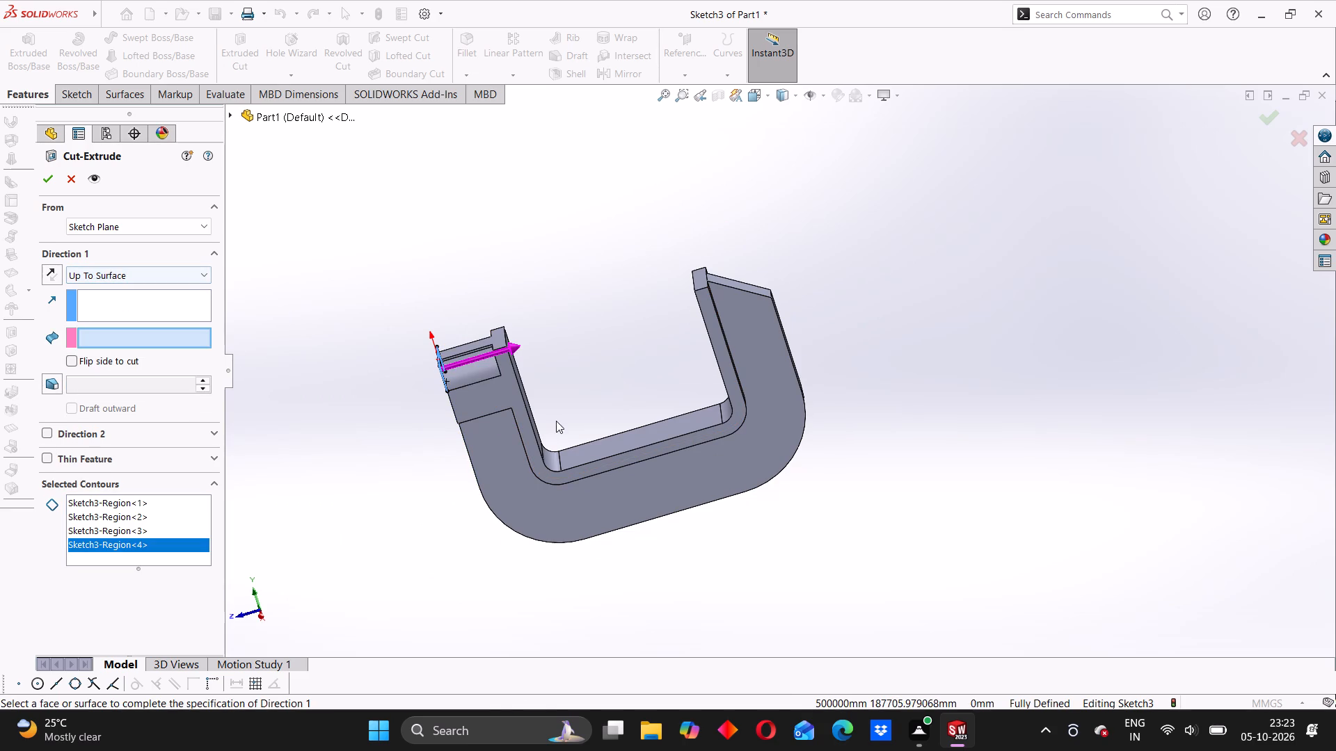
{"action": "middle_click_drag", "start_coordinate": [555, 394], "coordinate": [520, 421]}
{"action": "scroll", "coordinate": [514, 385], "scroll_direction": "down", "scroll_amount": 3}
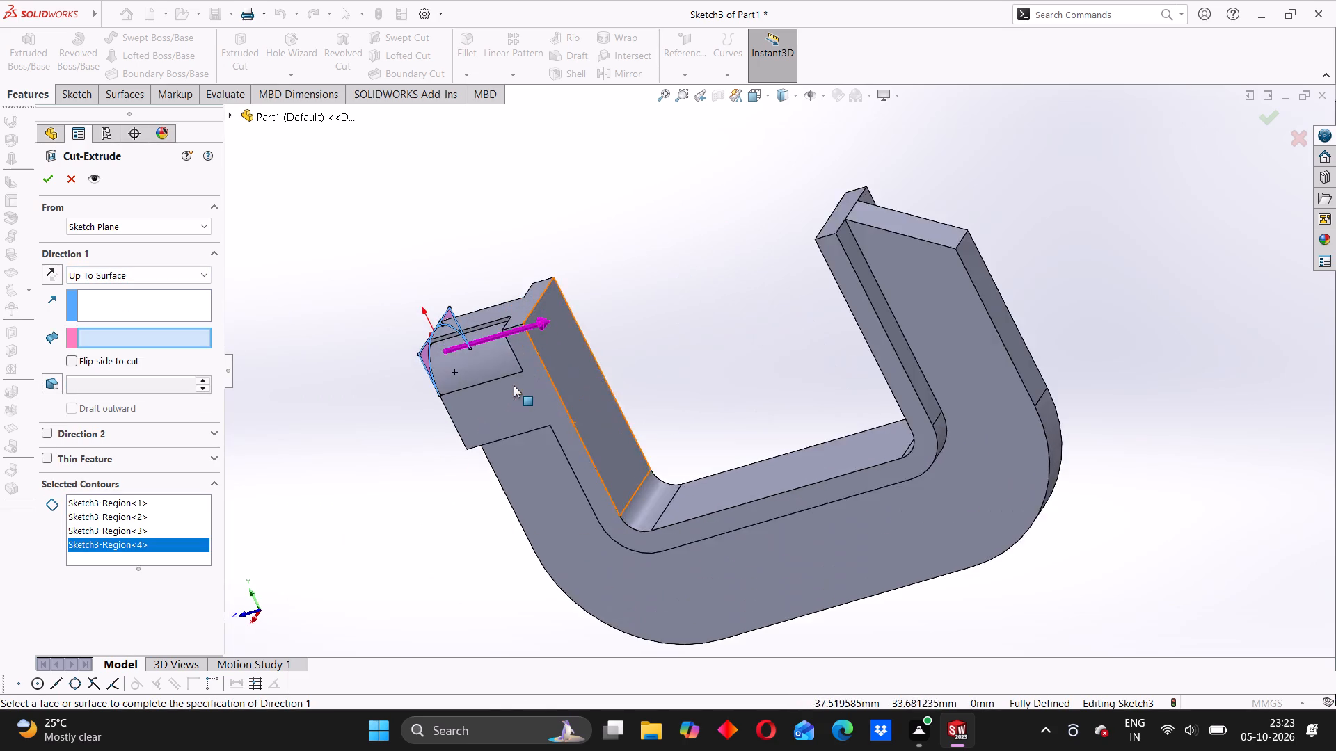
{"action": "scroll", "coordinate": [514, 385], "scroll_direction": "down", "scroll_amount": 3}
{"action": "left_click", "coordinate": [646, 325]}
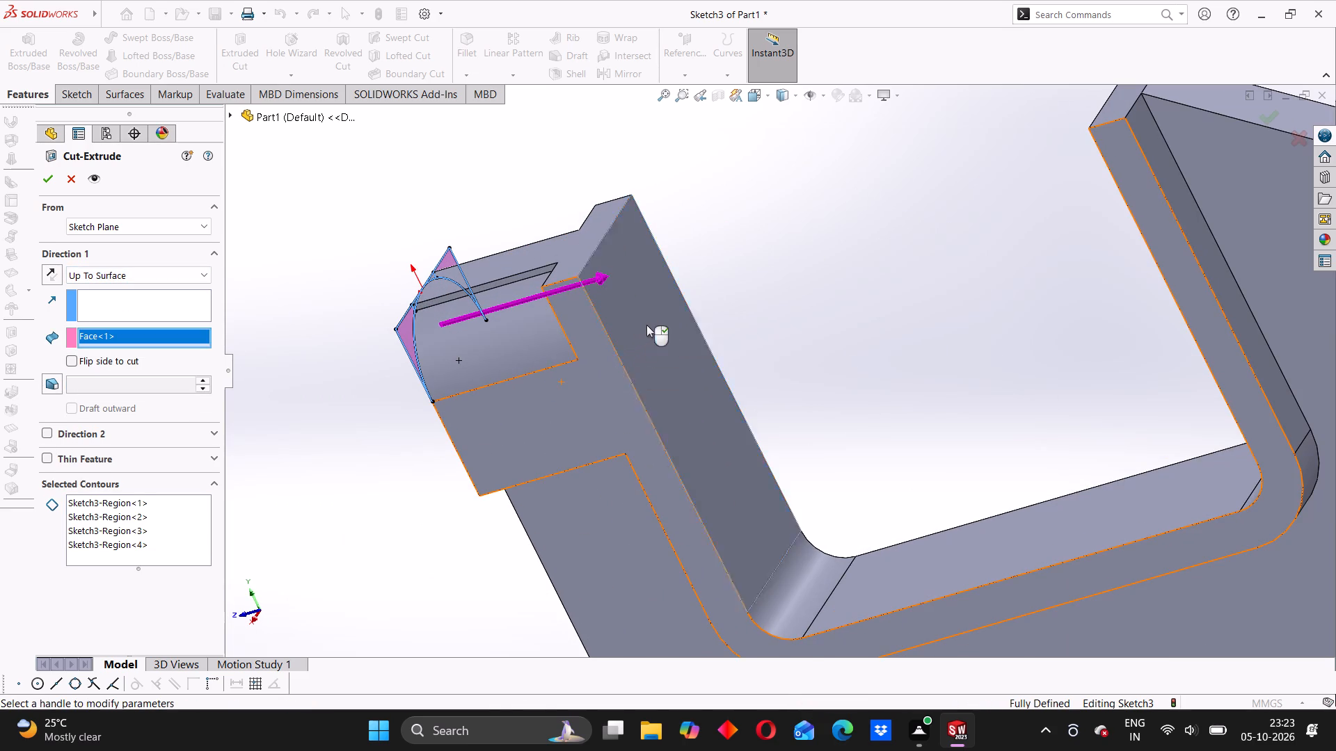
{"action": "scroll", "coordinate": [454, 403], "scroll_direction": "up", "scroll_amount": 4}
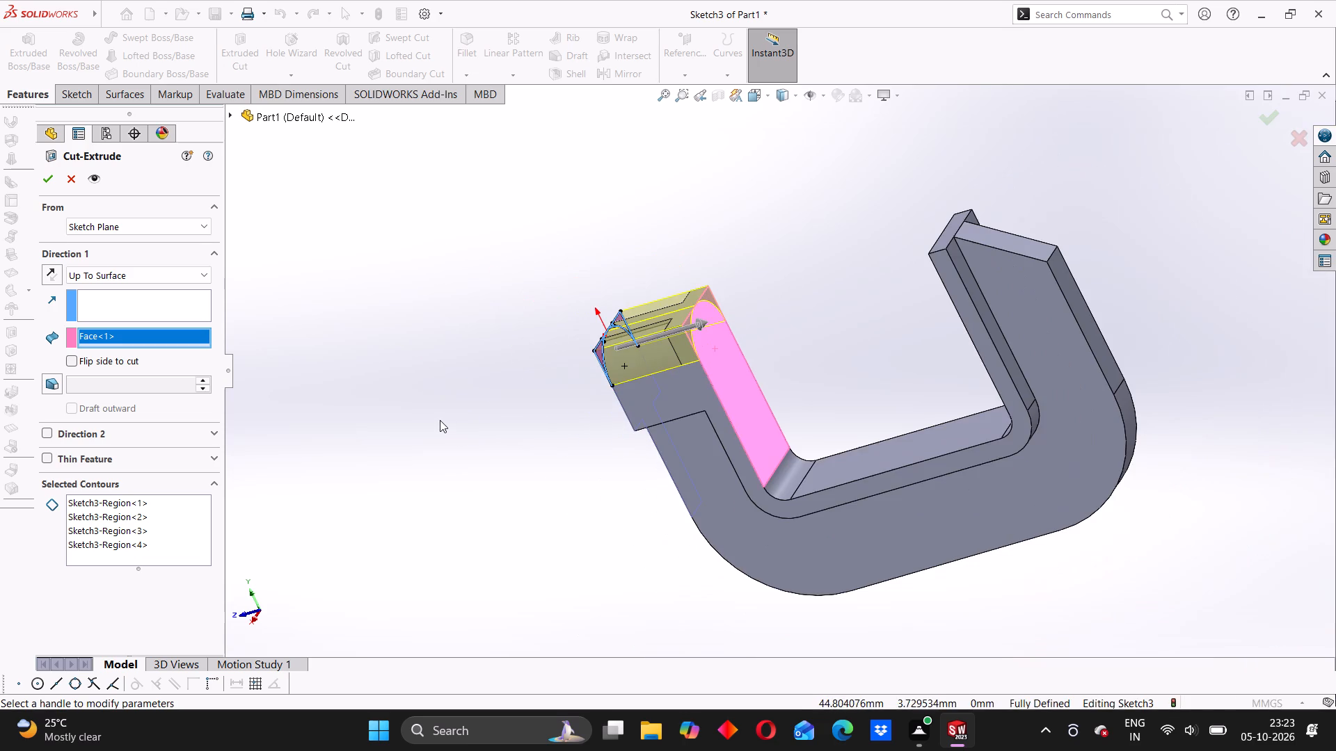
{"action": "middle_click_drag", "start_coordinate": [513, 465], "coordinate": [567, 453]}
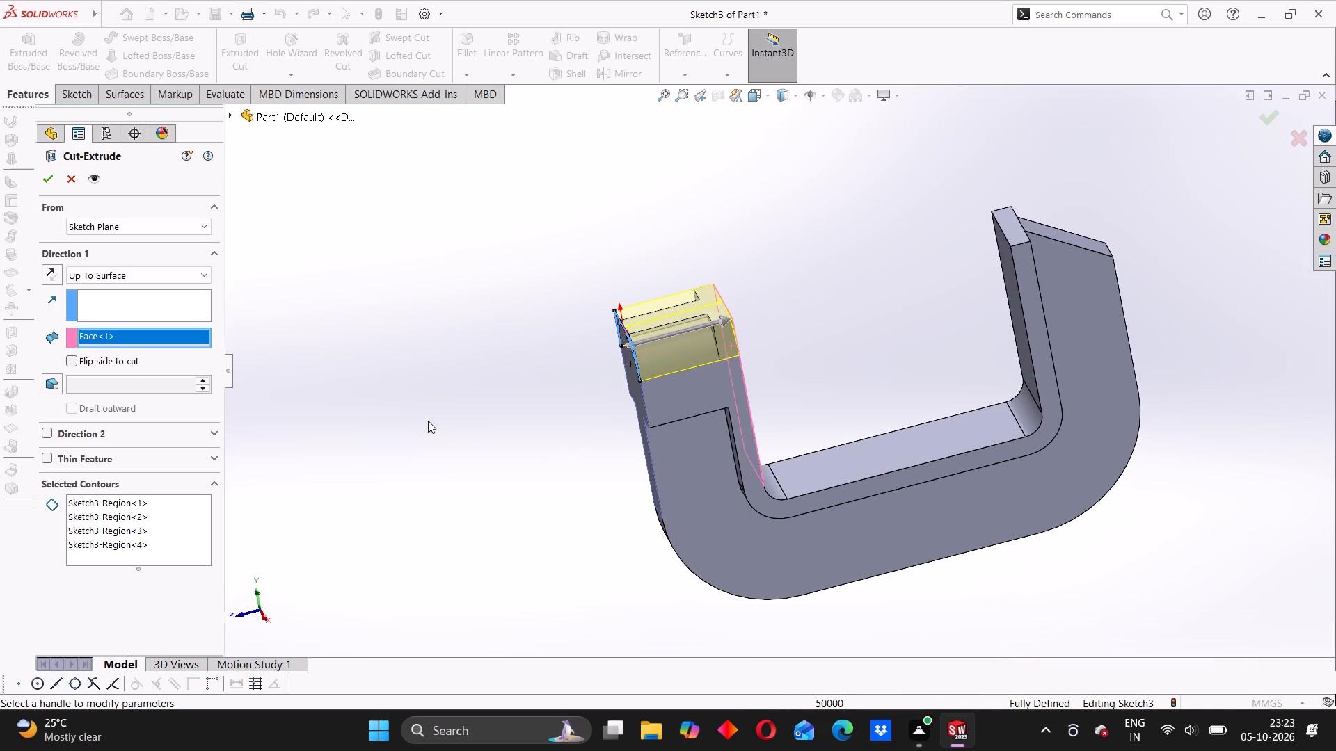
{"action": "left_click", "coordinate": [53, 183]}
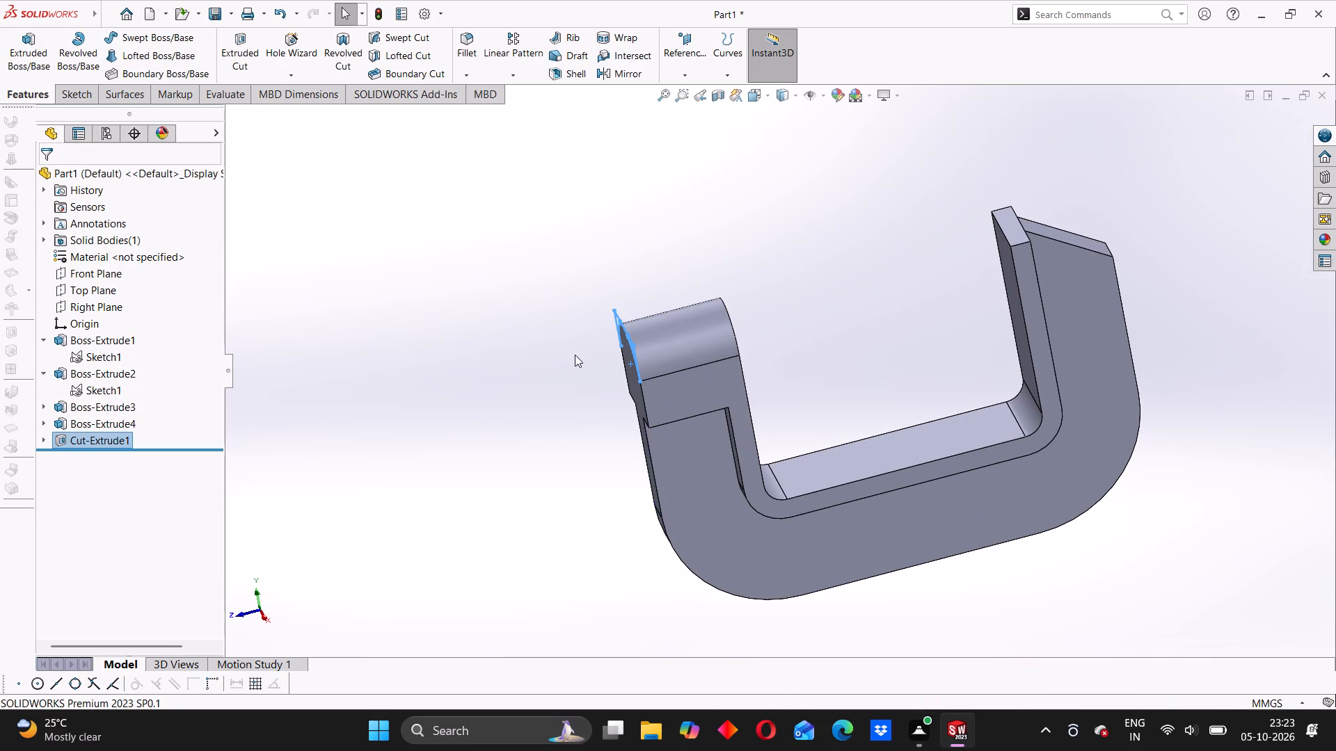
Examine the rounded boss and the clamp frame from several angles.
{"action": "scroll", "coordinate": [575, 355], "scroll_direction": "down", "scroll_amount": 2}
{"action": "middle_click_drag", "start_coordinate": [566, 419], "coordinate": [620, 410]}
{"action": "left_click", "coordinate": [488, 332]}
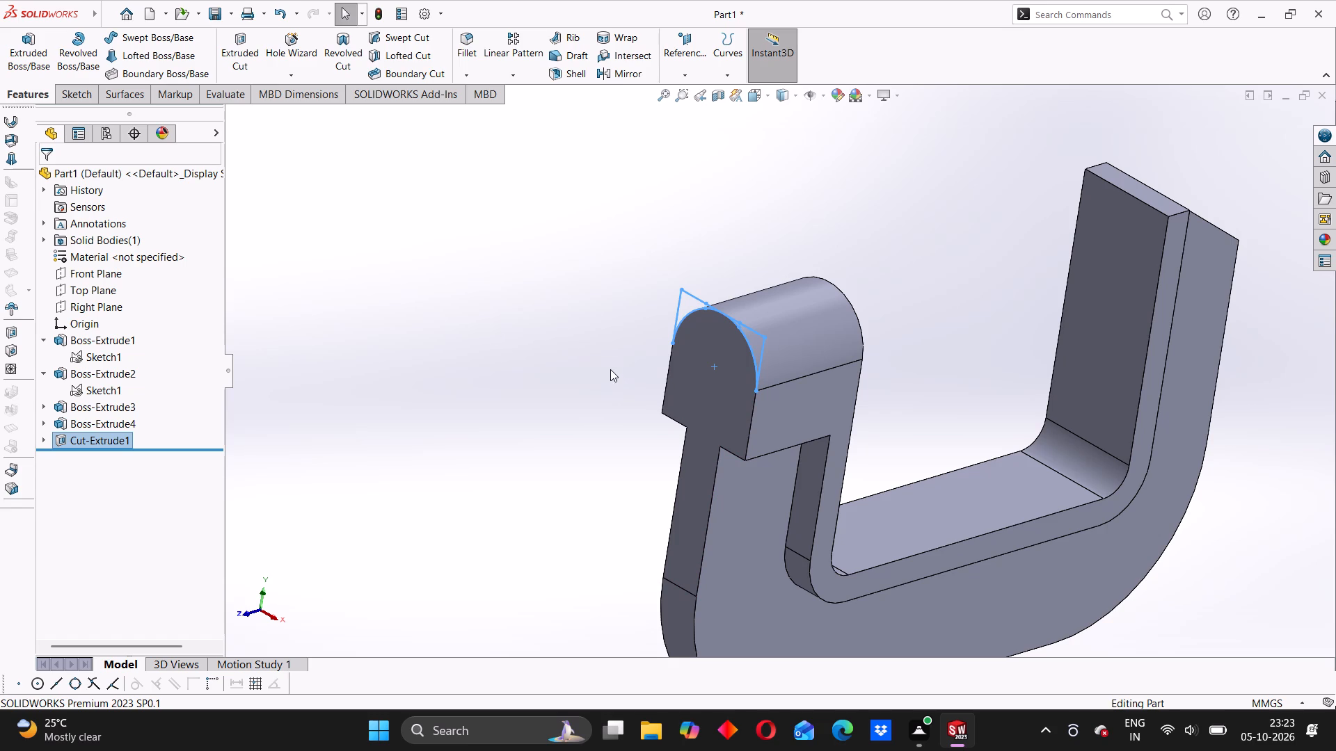
{"action": "middle_click_drag", "start_coordinate": [612, 375], "coordinate": [641, 341]}
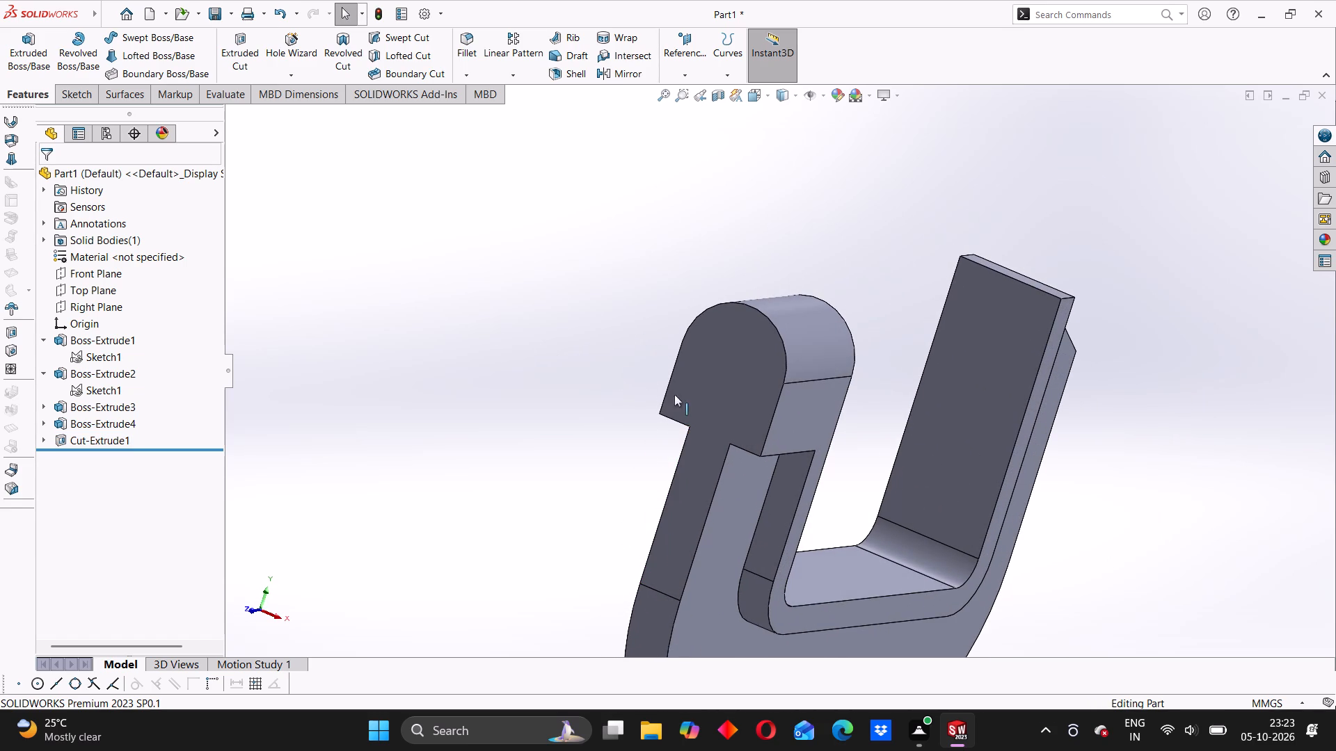
{"action": "scroll", "coordinate": [685, 403], "scroll_direction": "up", "scroll_amount": 3}
{"action": "middle_click_drag", "start_coordinate": [709, 446], "coordinate": [668, 417]}
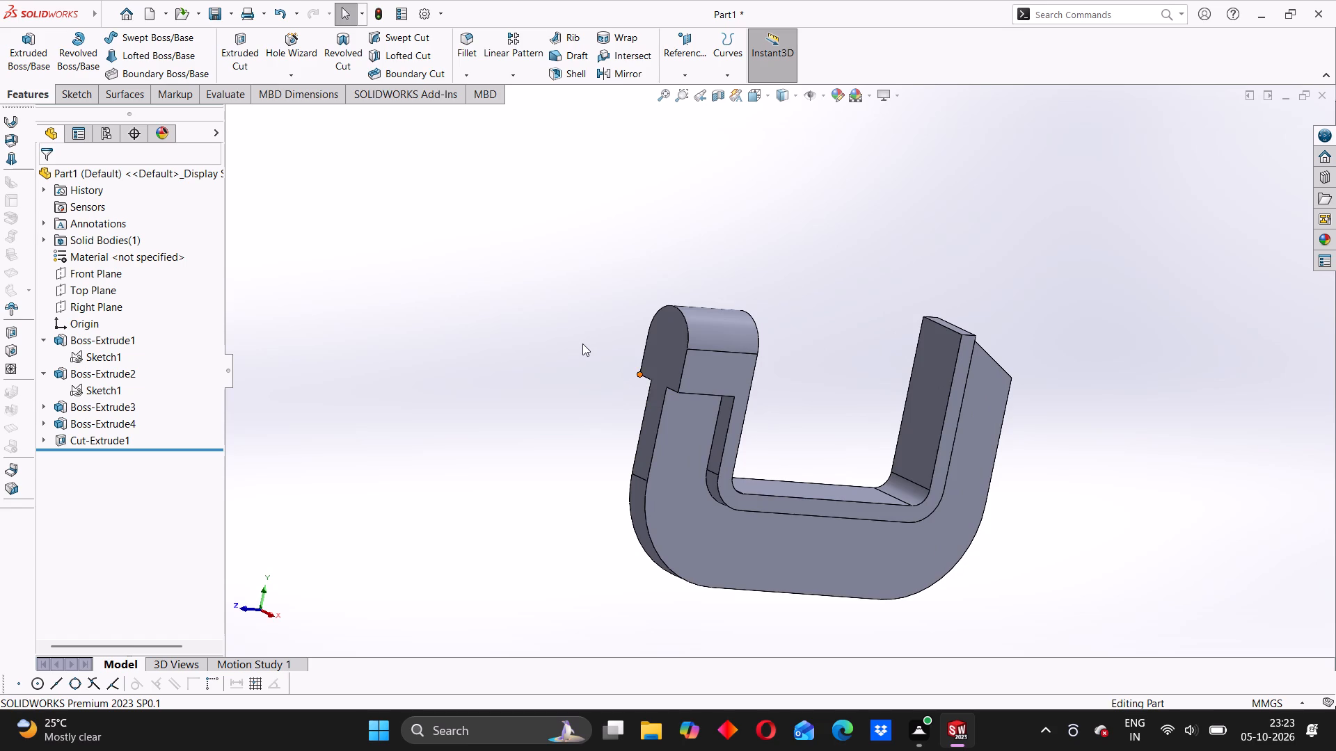
{"action": "scroll", "coordinate": [582, 344], "scroll_direction": "down", "scroll_amount": 1}
{"action": "middle_click_drag", "start_coordinate": [603, 419], "coordinate": [580, 416]}
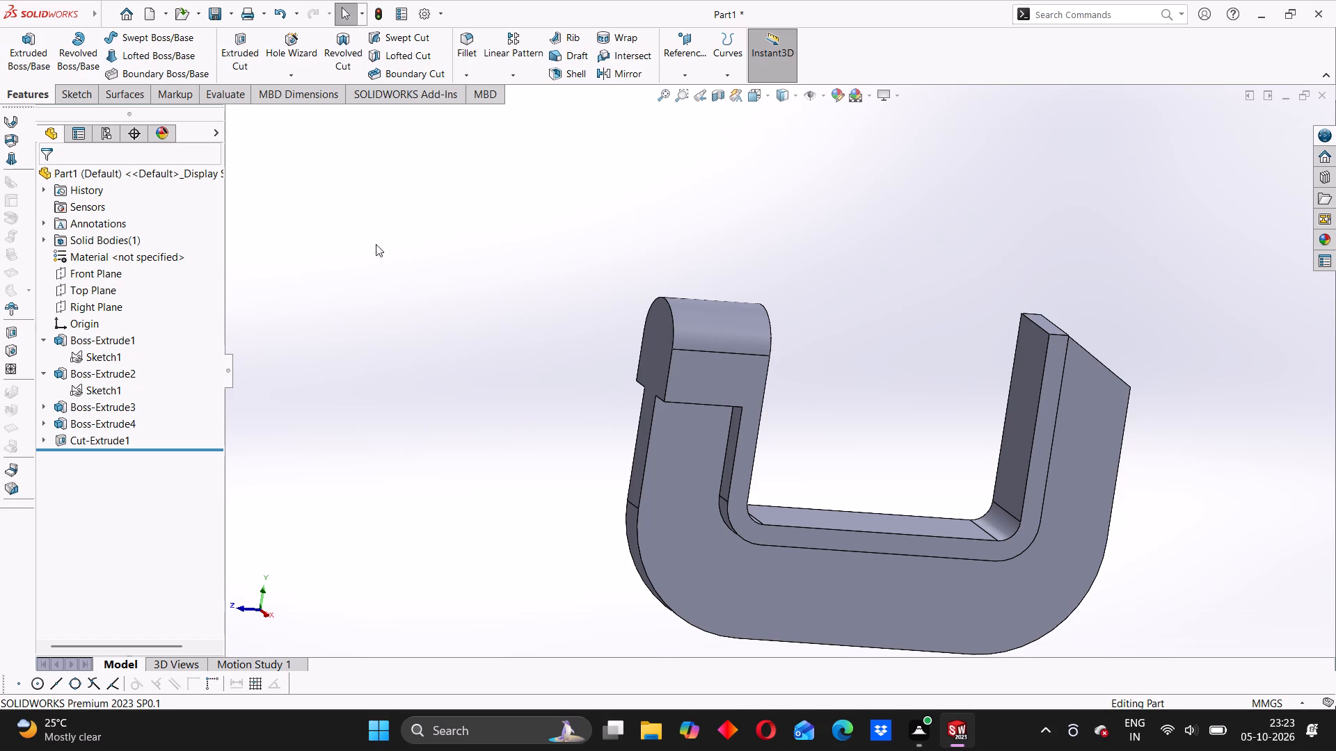
Start a Hole Wizard straight tapped hole and set its standard to ANSI Metric.
{"action": "left_click", "coordinate": [290, 41]}
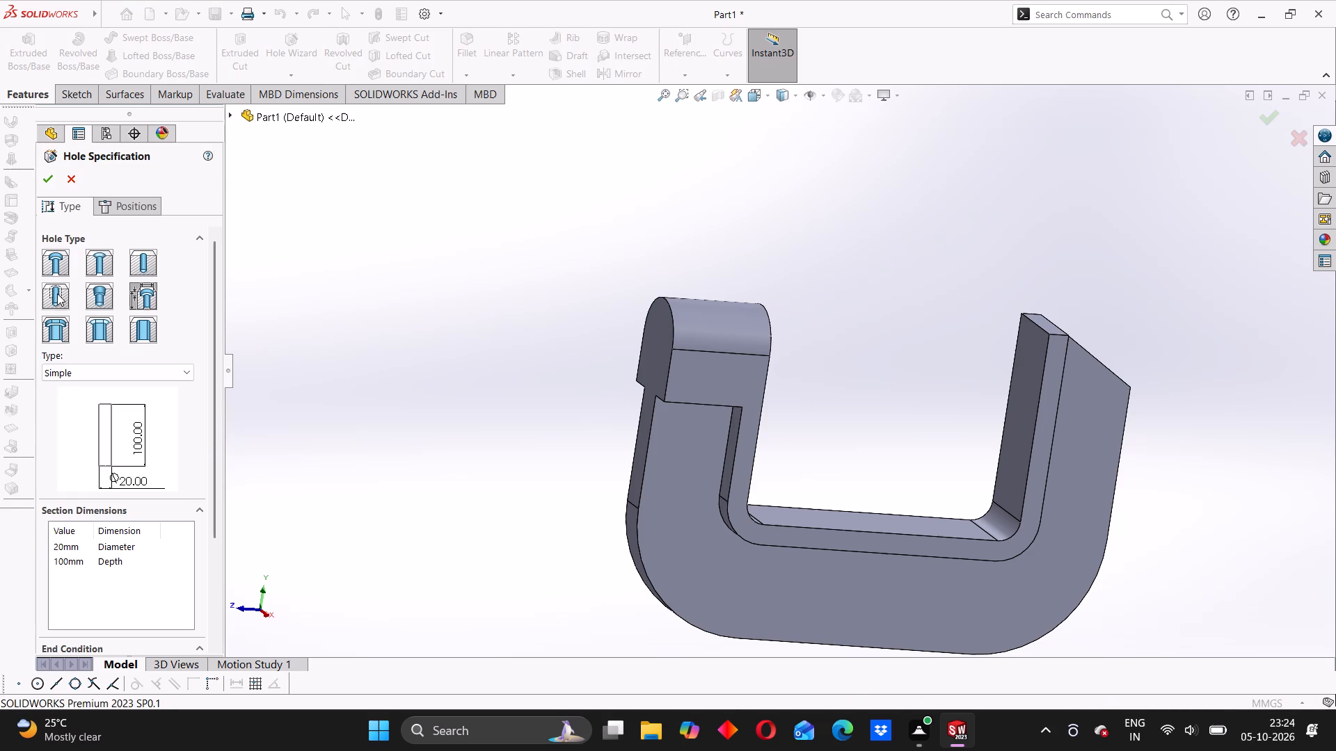
{"action": "left_click", "coordinate": [57, 293]}
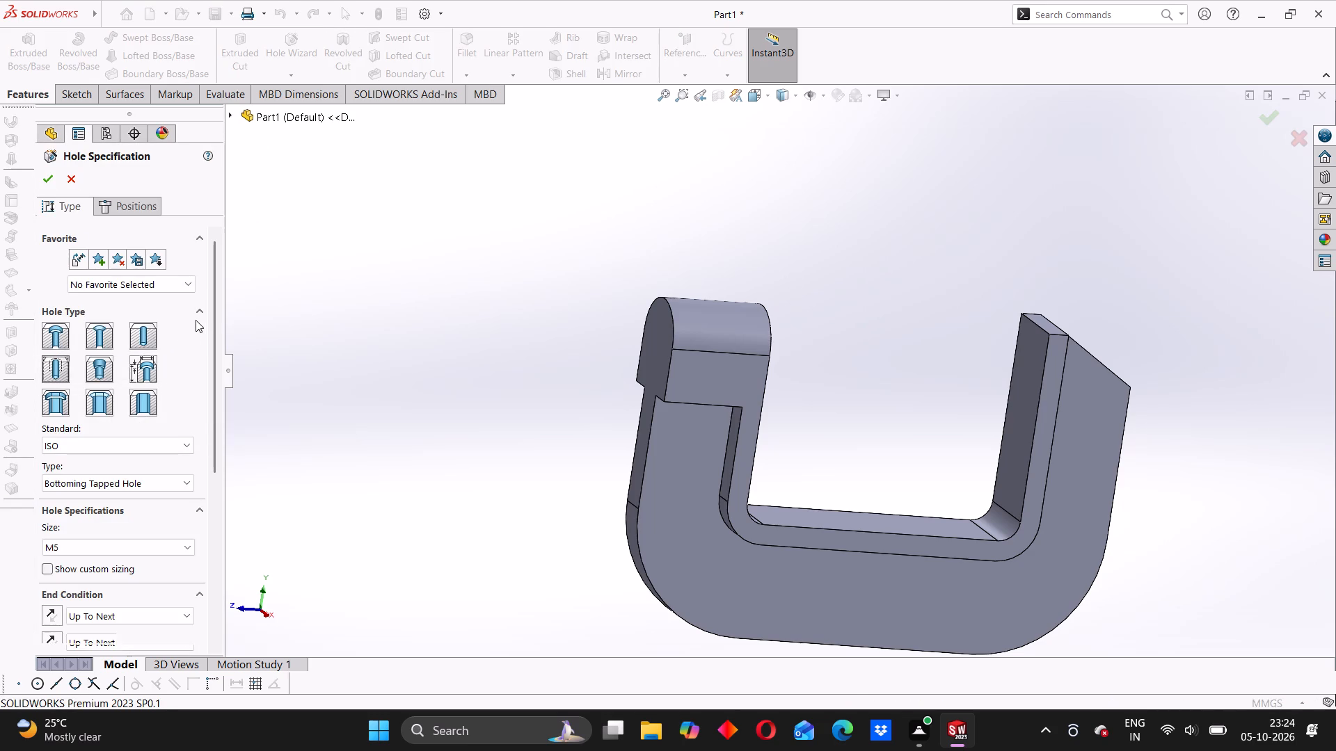
{"action": "left_click_drag", "start_coordinate": [212, 303], "coordinate": [214, 305]}
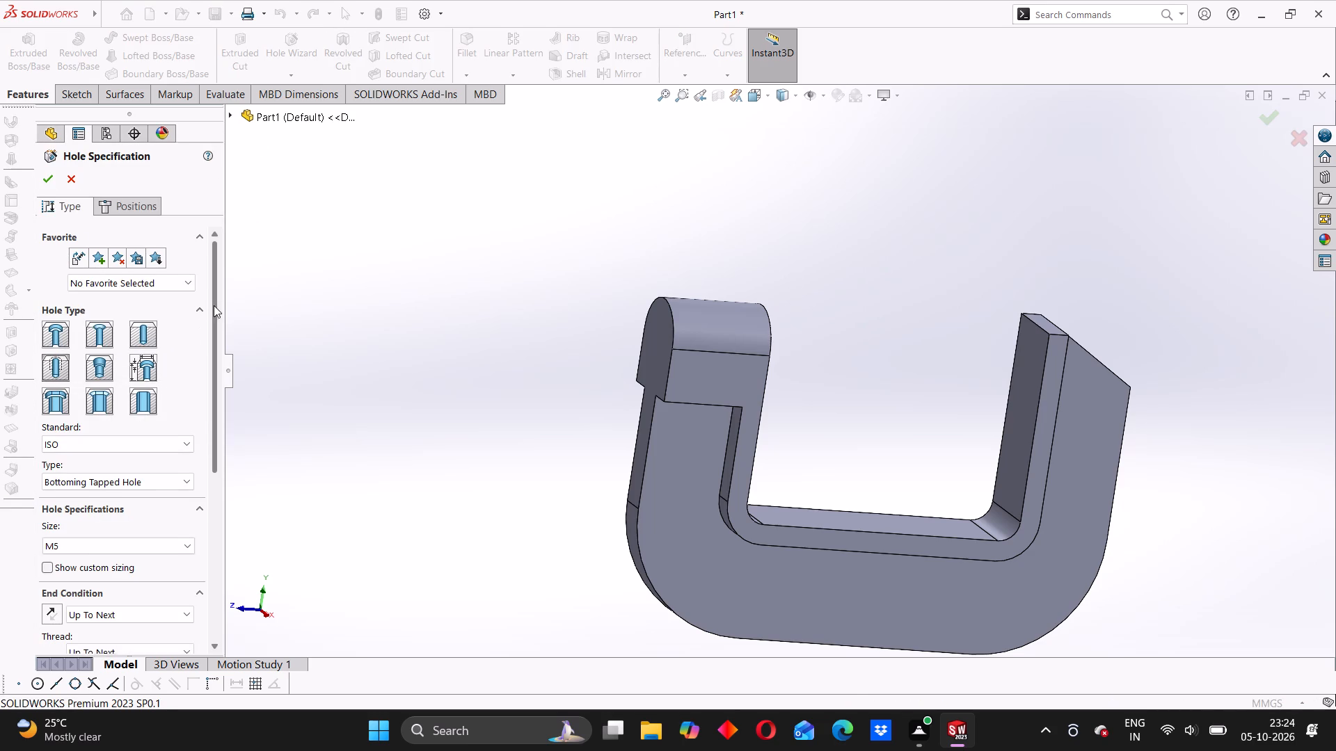
{"action": "left_click_drag", "start_coordinate": [214, 305], "coordinate": [216, 321]}
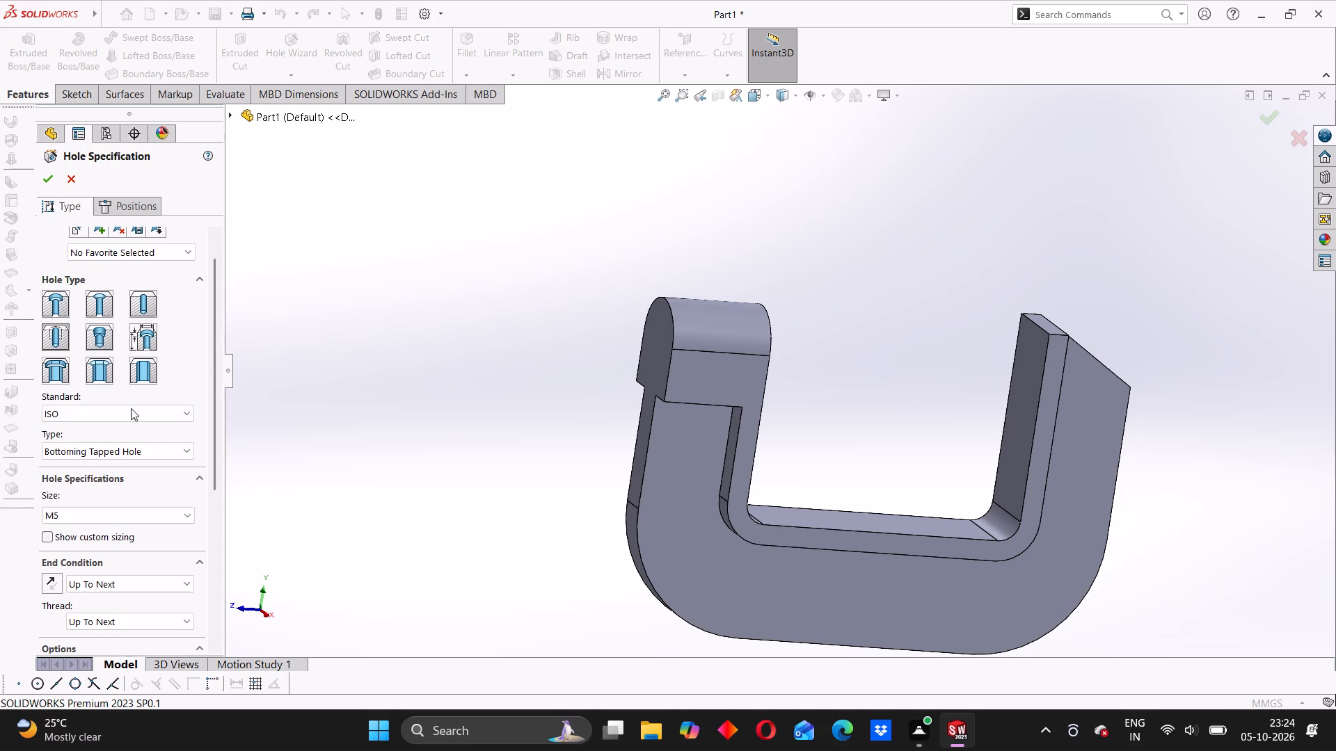
{"action": "left_click", "coordinate": [150, 422]}
{"action": "left_click", "coordinate": [150, 420]}
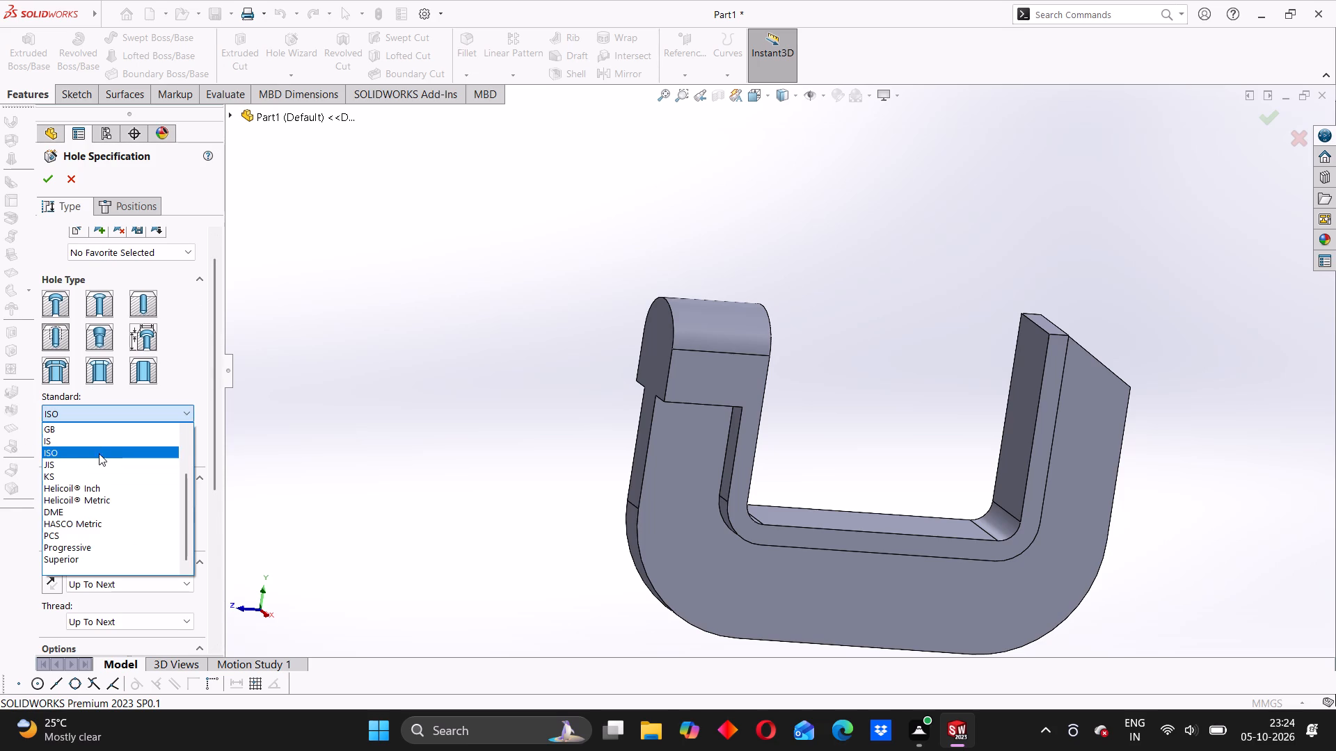
{"action": "scroll", "coordinate": [76, 513], "scroll_direction": "up", "scroll_amount": 2}
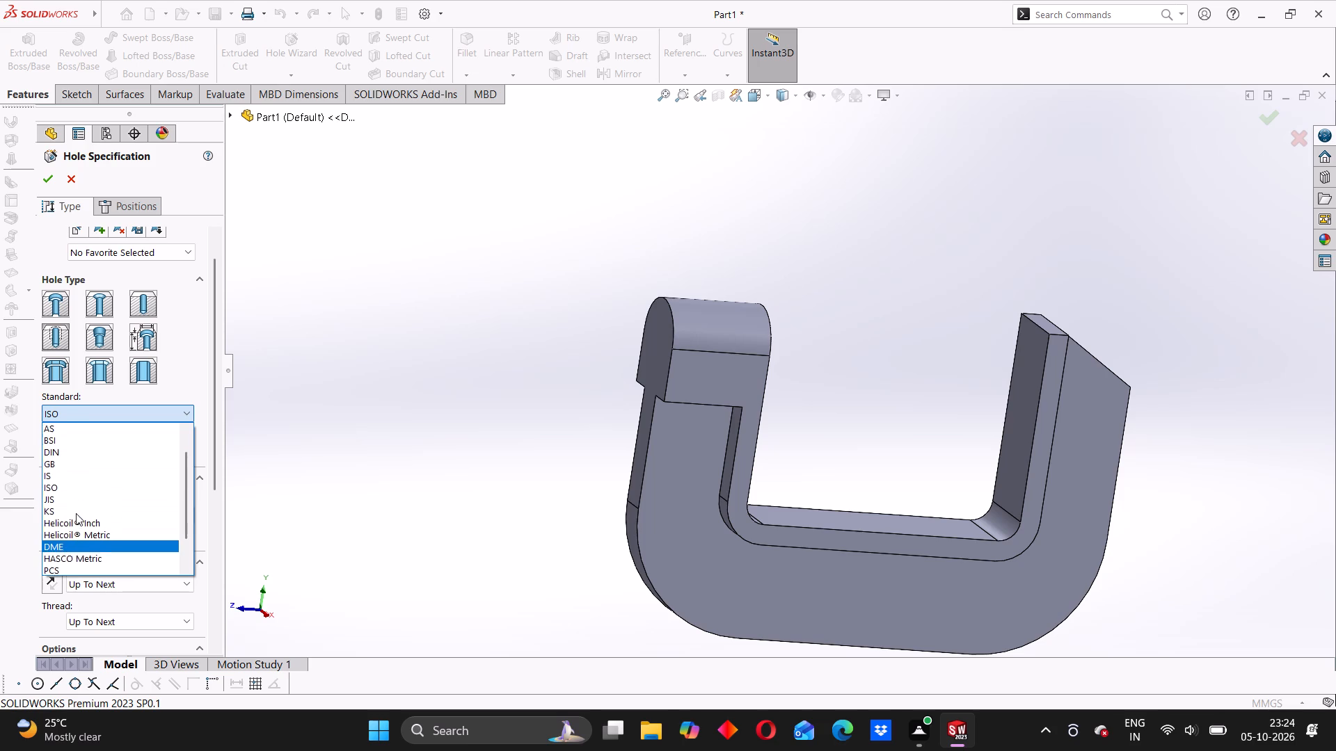
{"action": "scroll", "coordinate": [76, 510], "scroll_direction": "up", "scroll_amount": 3}
{"action": "left_click", "coordinate": [56, 442]}
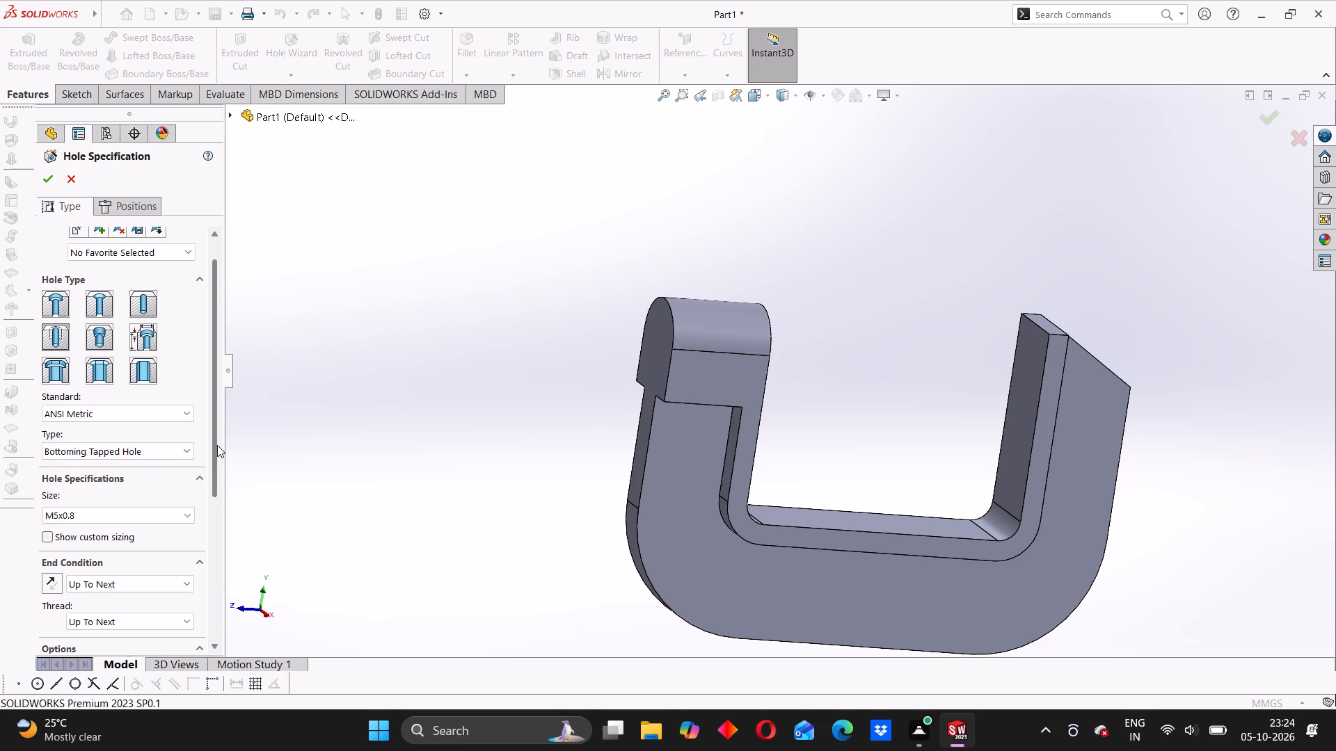
Set the tapped hole's size to M12x1.5 with the cosmetic thread option, and turn off the near side countersink.
{"action": "left_click_drag", "start_coordinate": [217, 445], "coordinate": [226, 497]}
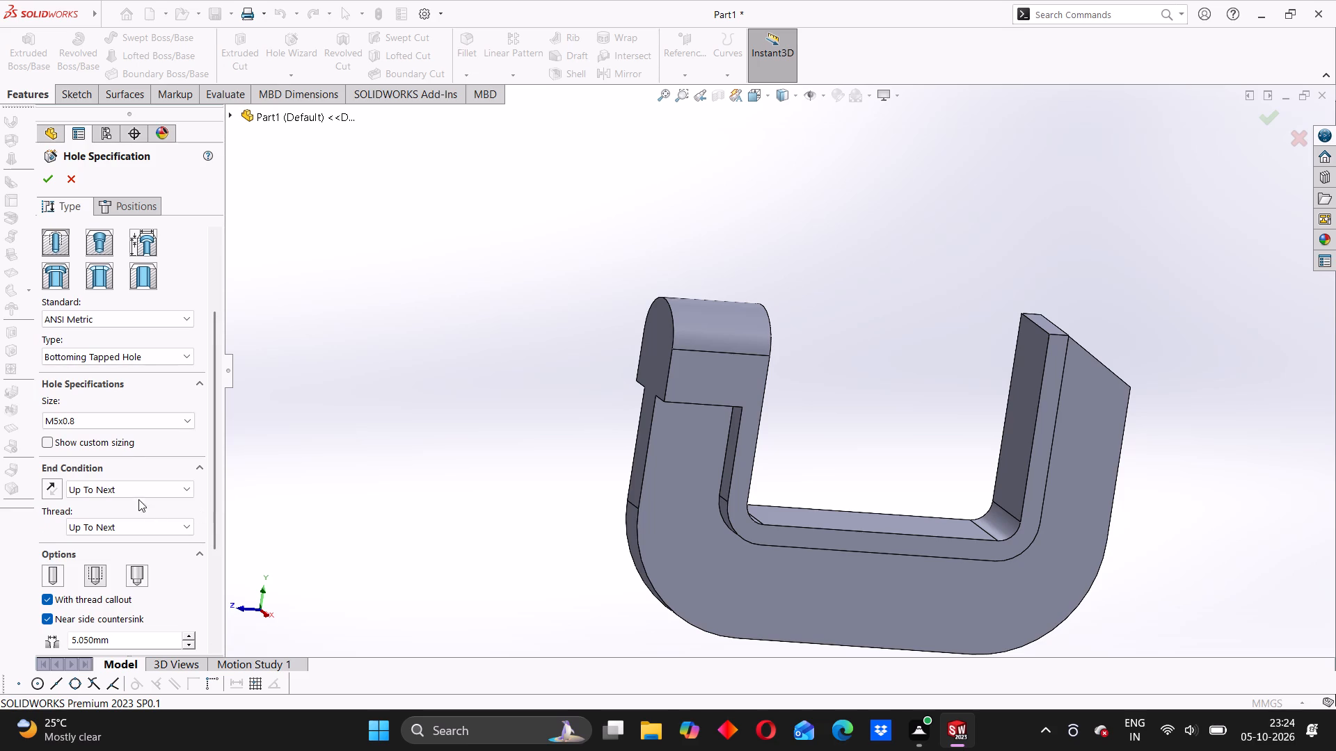
{"action": "left_click", "coordinate": [112, 426]}
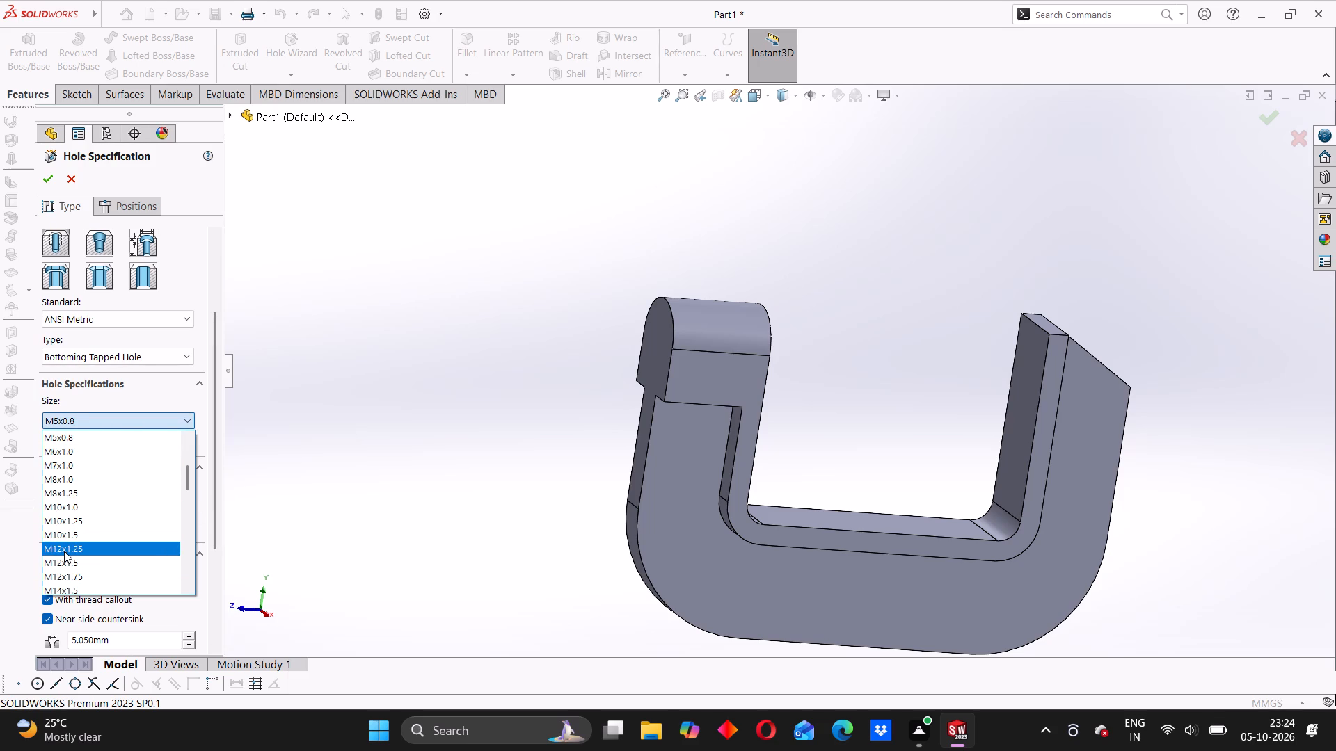
{"action": "left_click", "coordinate": [67, 562]}
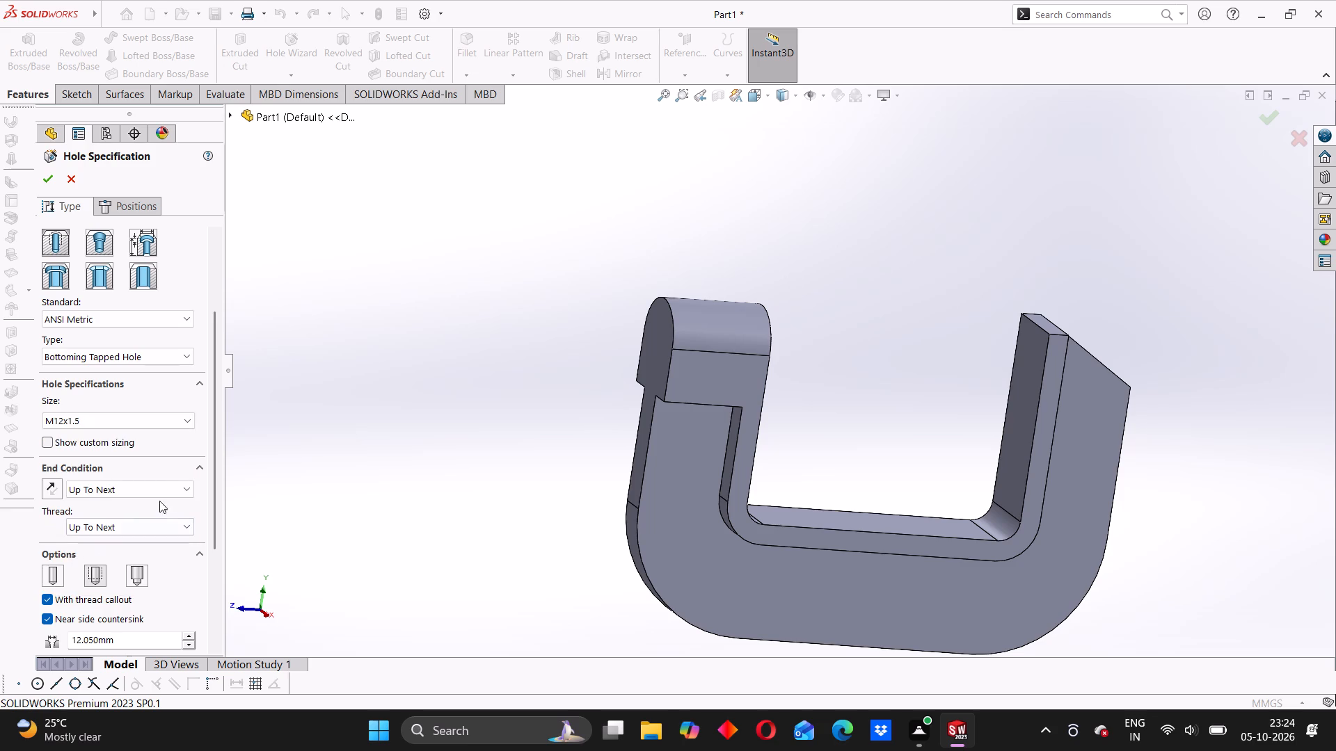
{"action": "left_click_drag", "start_coordinate": [213, 423], "coordinate": [213, 453]}
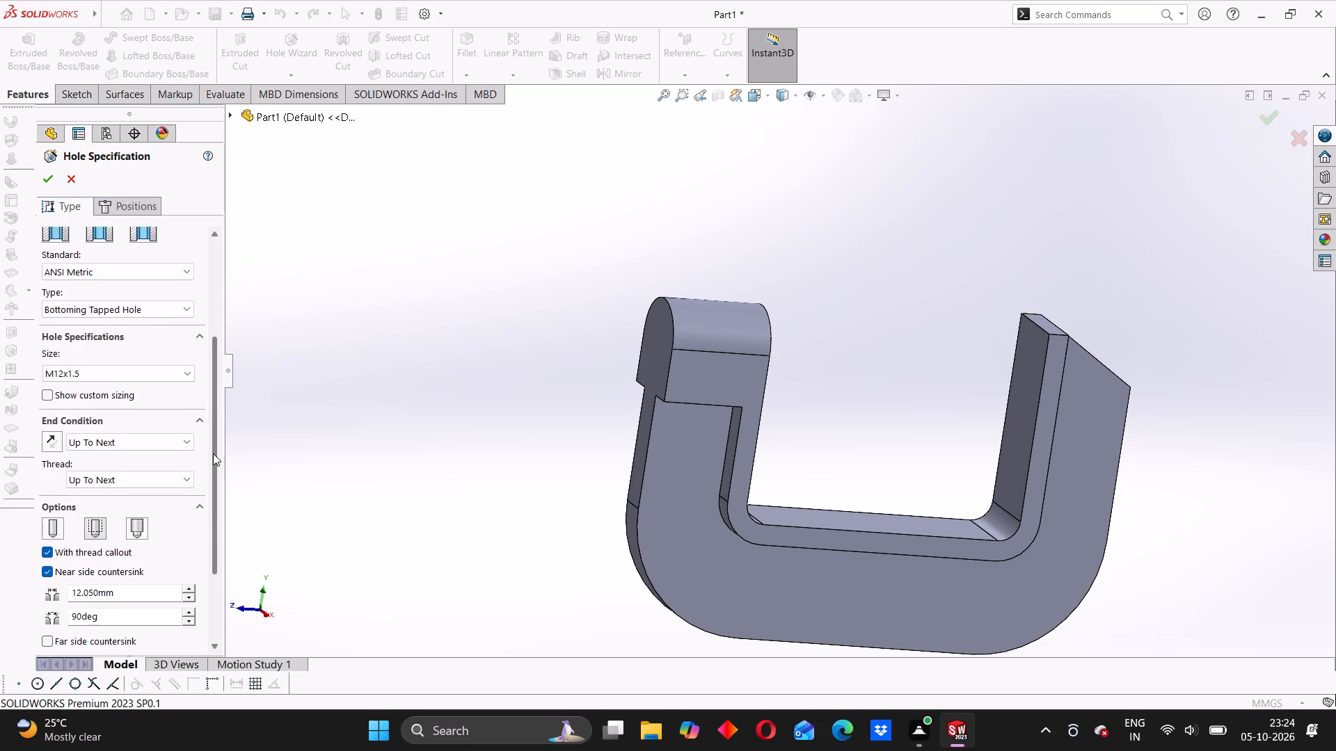
{"action": "left_click_drag", "start_coordinate": [213, 453], "coordinate": [212, 487]}
{"action": "left_click", "coordinate": [100, 471]}
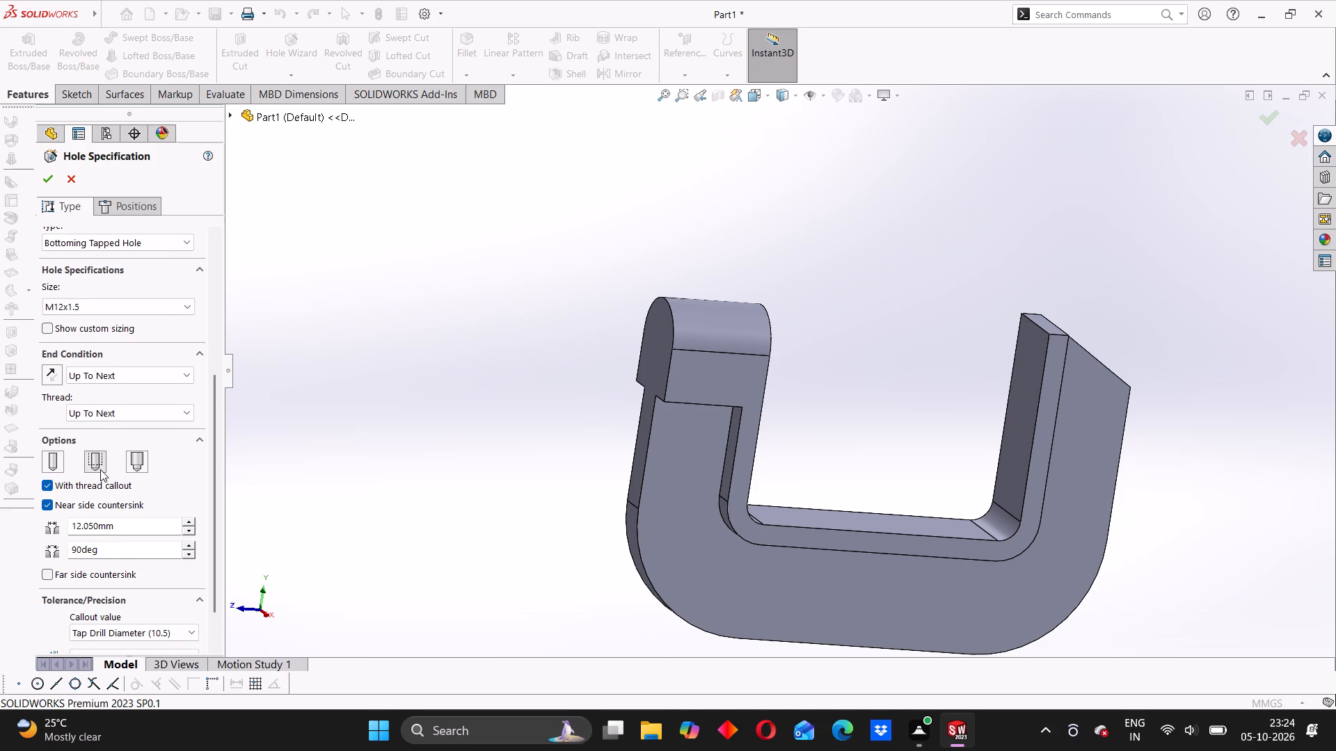
{"action": "left_click", "coordinate": [45, 506]}
{"action": "left_click_drag", "start_coordinate": [219, 434], "coordinate": [217, 442]}
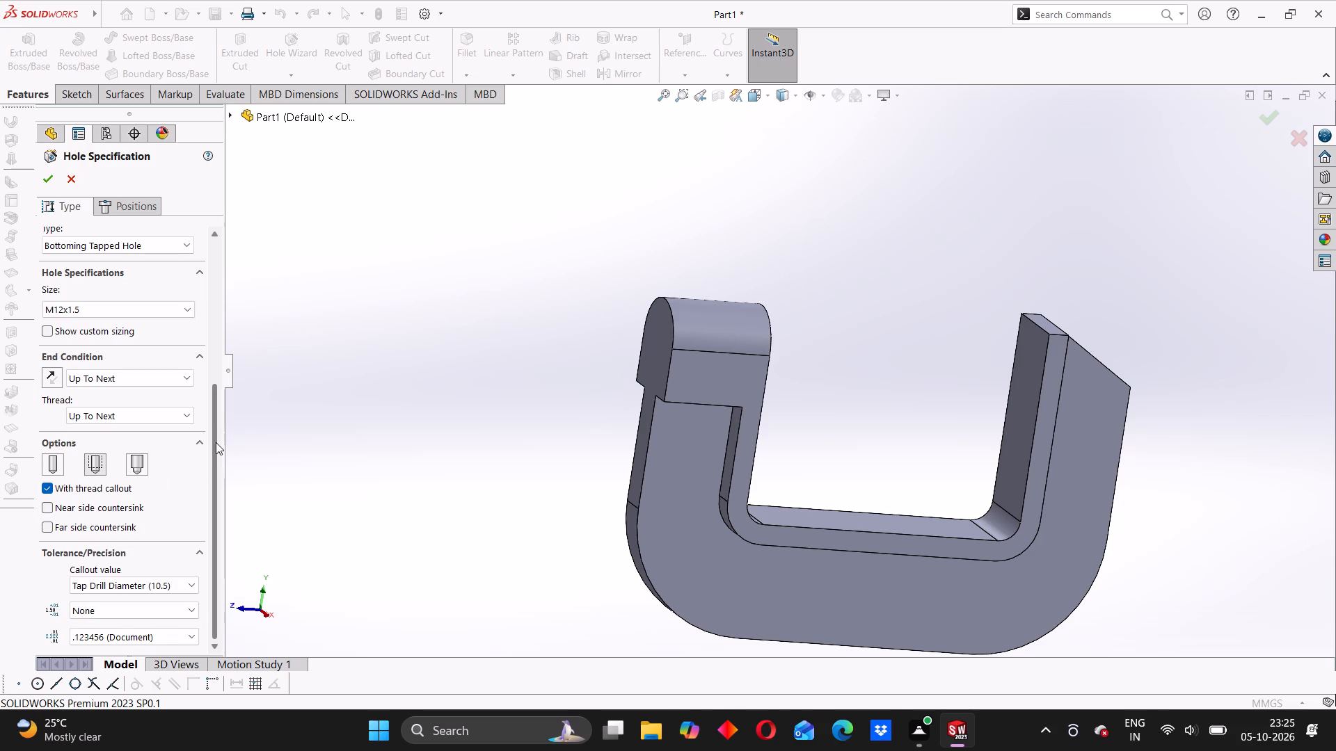
Place the M12x1.5 tapped hole on the rounded boss's outer end face, centred on its arc, and finish the hole.
{"action": "left_click", "coordinate": [112, 197]}
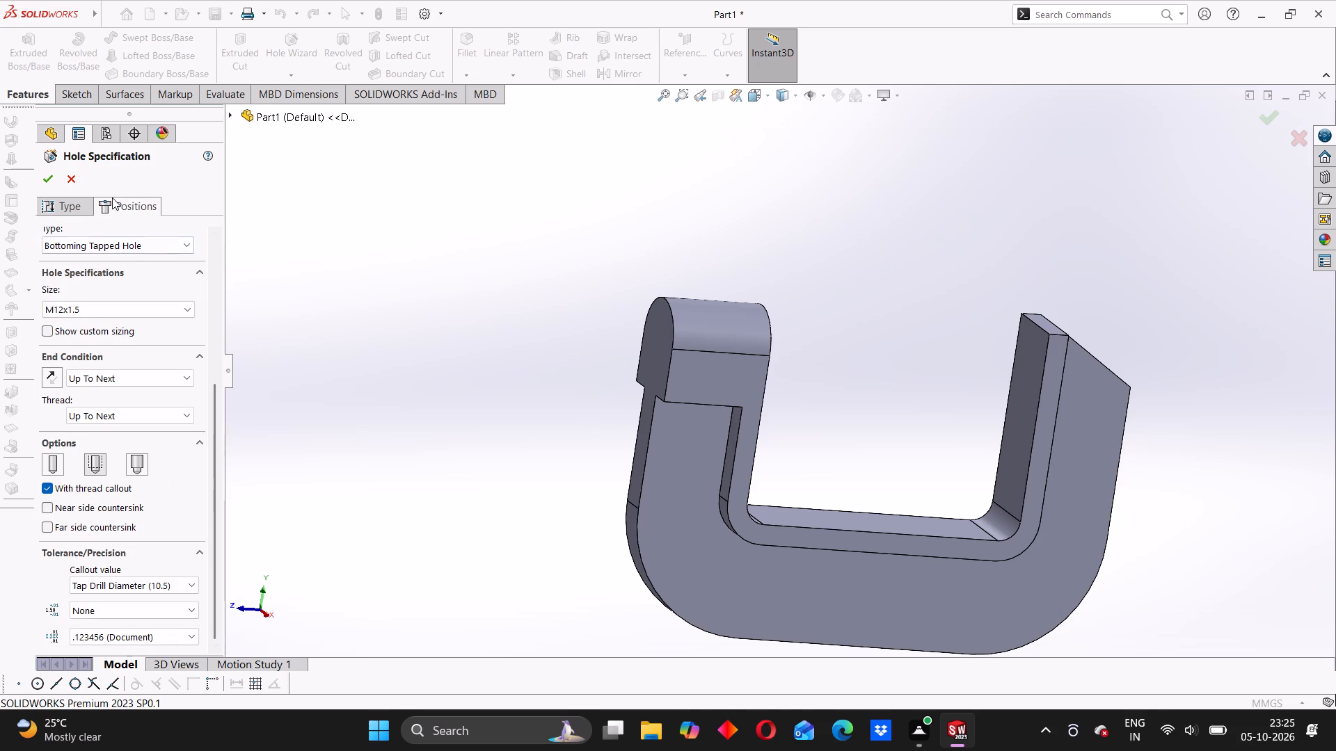
{"action": "middle_click_drag", "start_coordinate": [429, 499], "coordinate": [493, 525]}
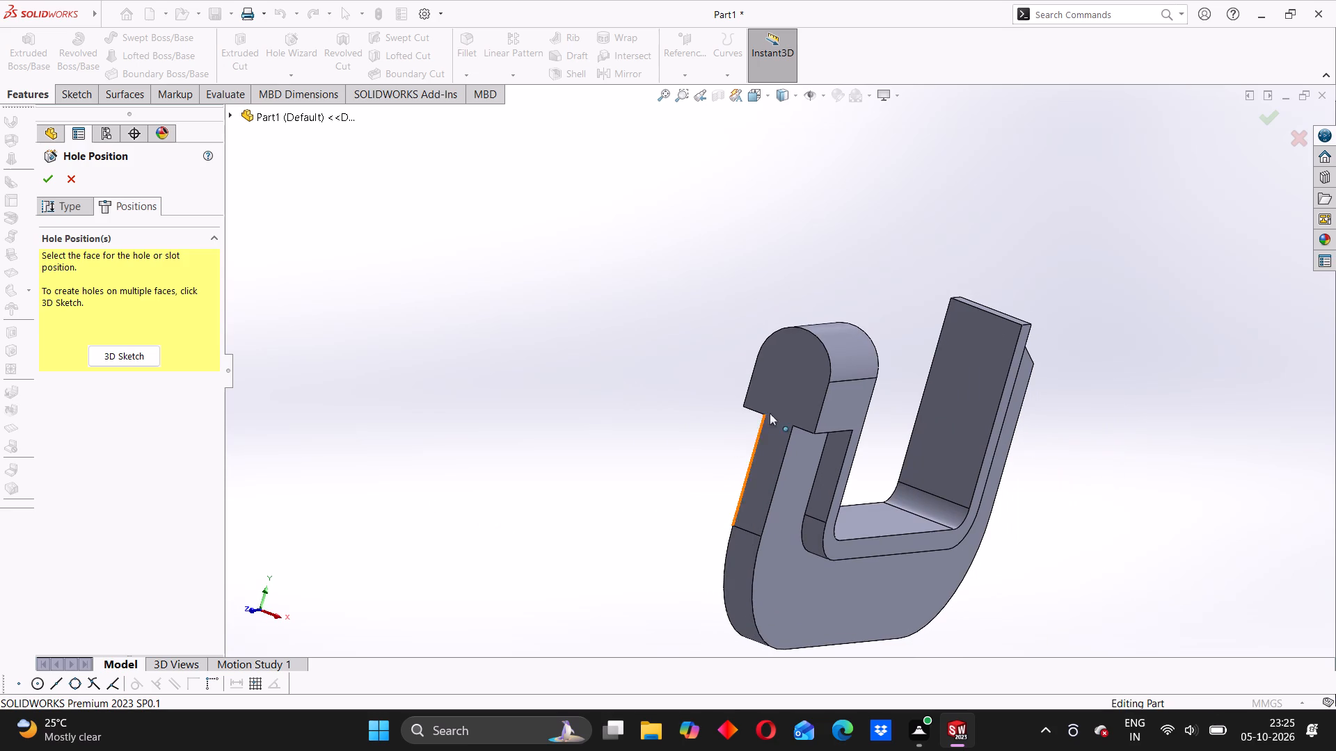
{"action": "left_click", "coordinate": [781, 379]}
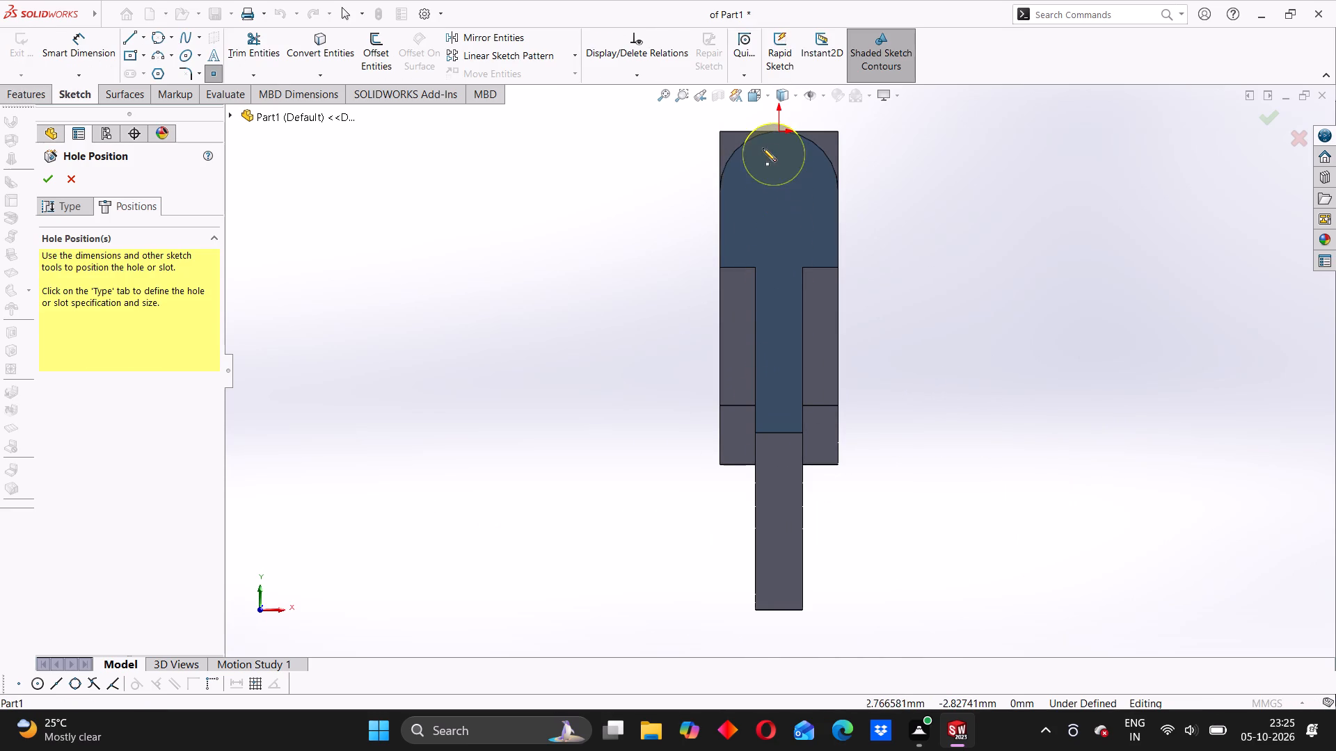
{"action": "left_click", "coordinate": [779, 191]}
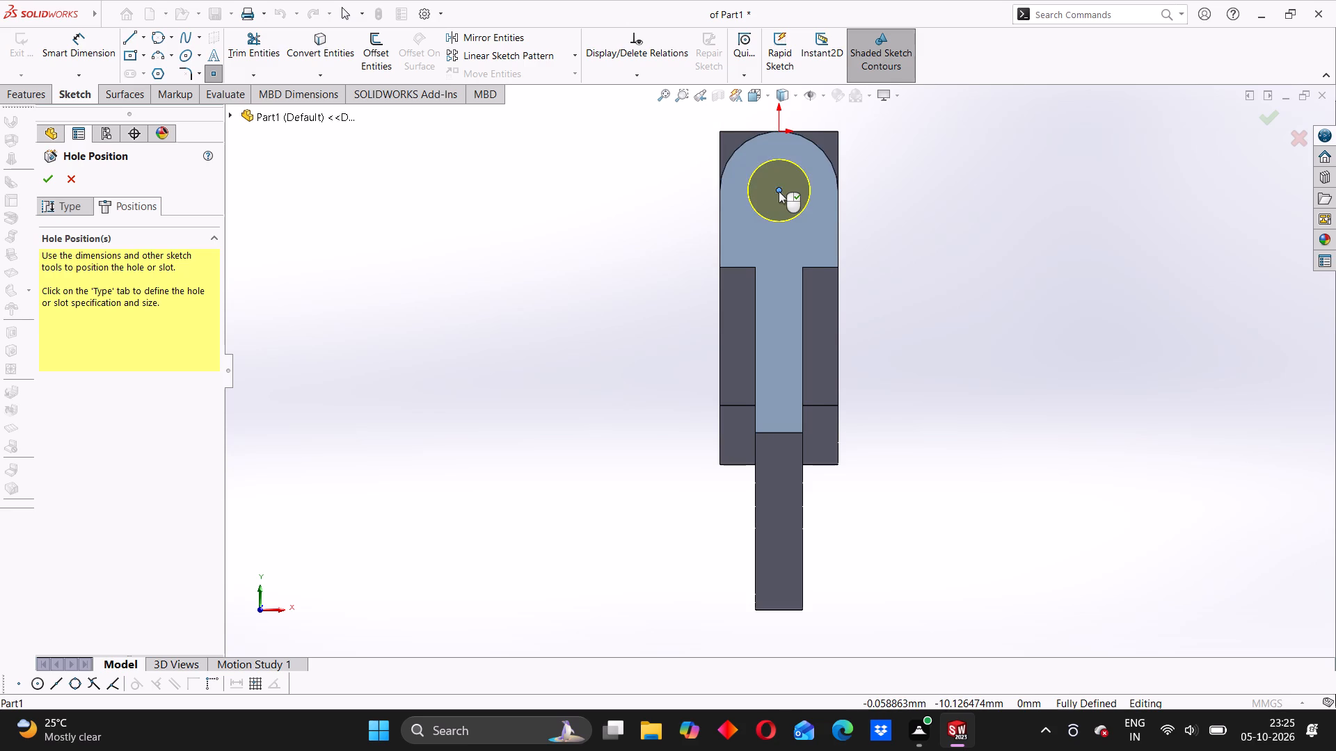
{"action": "scroll", "coordinate": [905, 299], "scroll_direction": "up", "scroll_amount": 3}
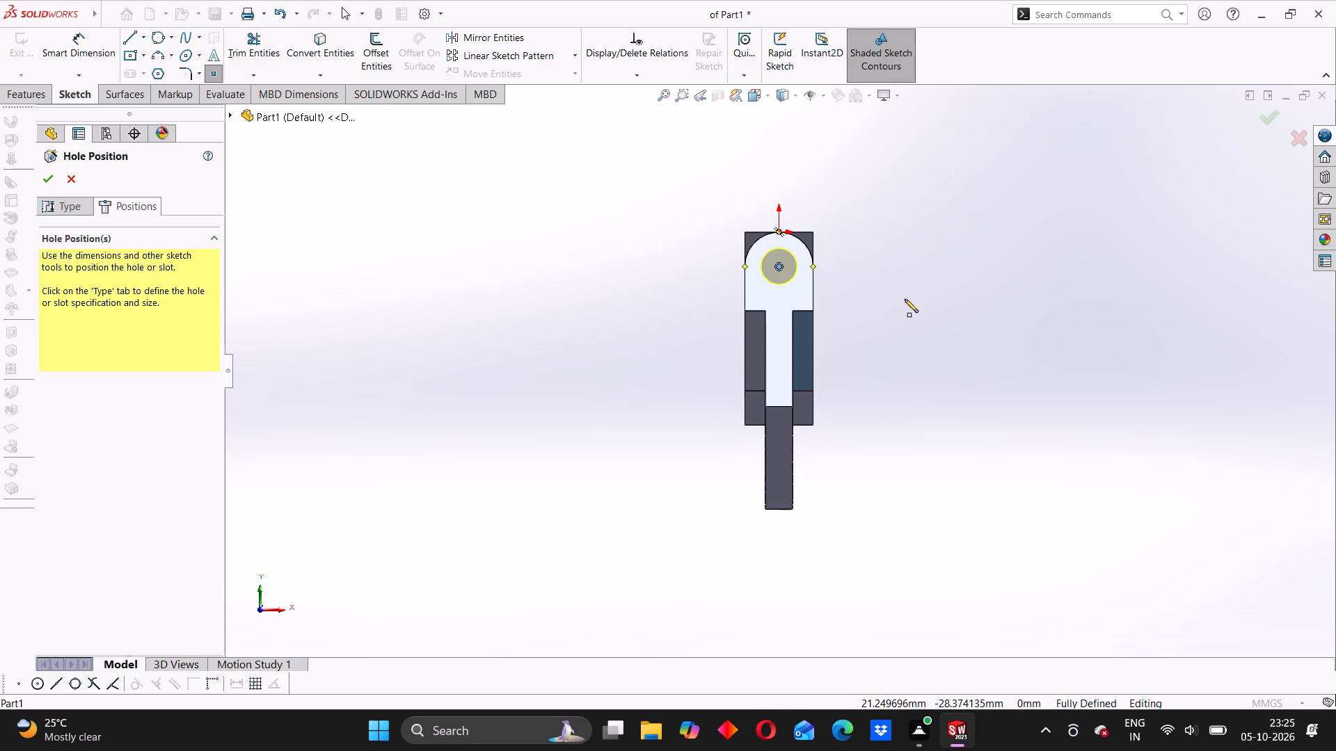
{"action": "middle_click_drag", "start_coordinate": [901, 302], "coordinate": [667, 430]}
{"action": "scroll", "coordinate": [571, 349], "scroll_direction": "down", "scroll_amount": 1}
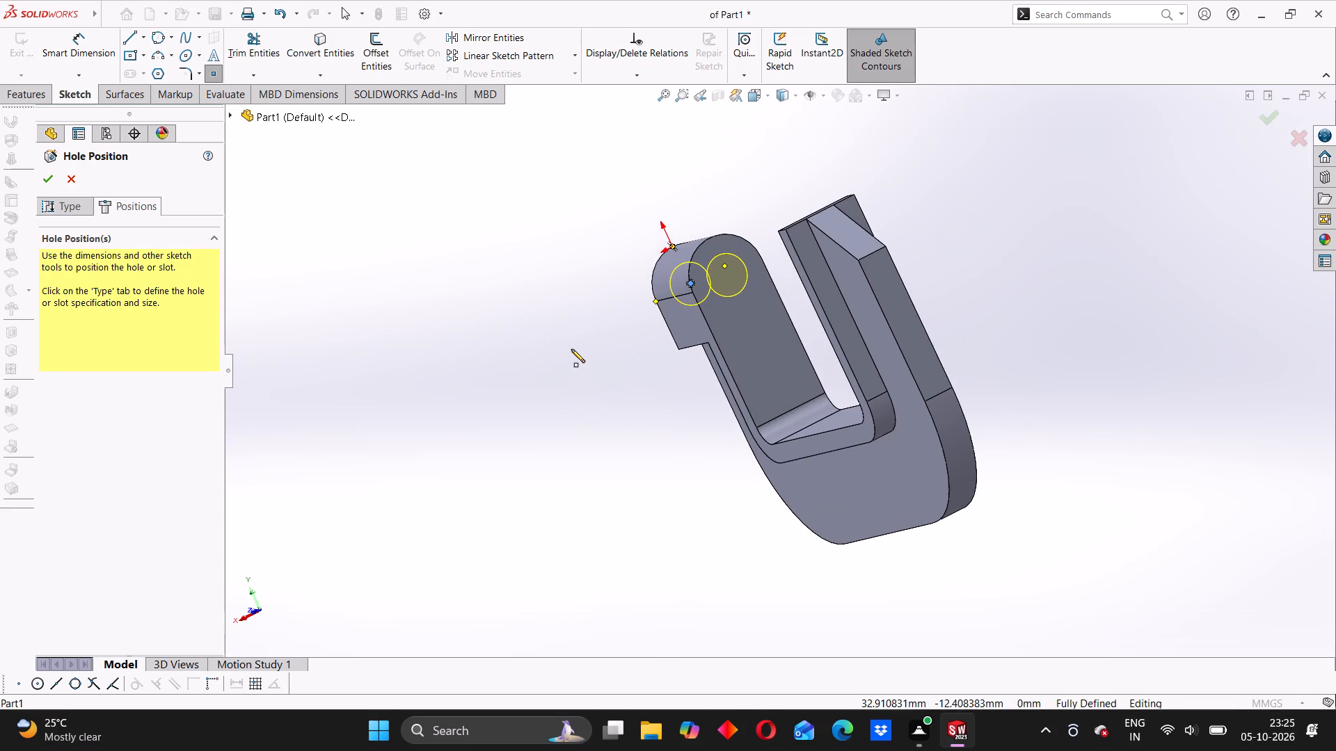
{"action": "scroll", "coordinate": [560, 364], "scroll_direction": "down", "scroll_amount": 1}
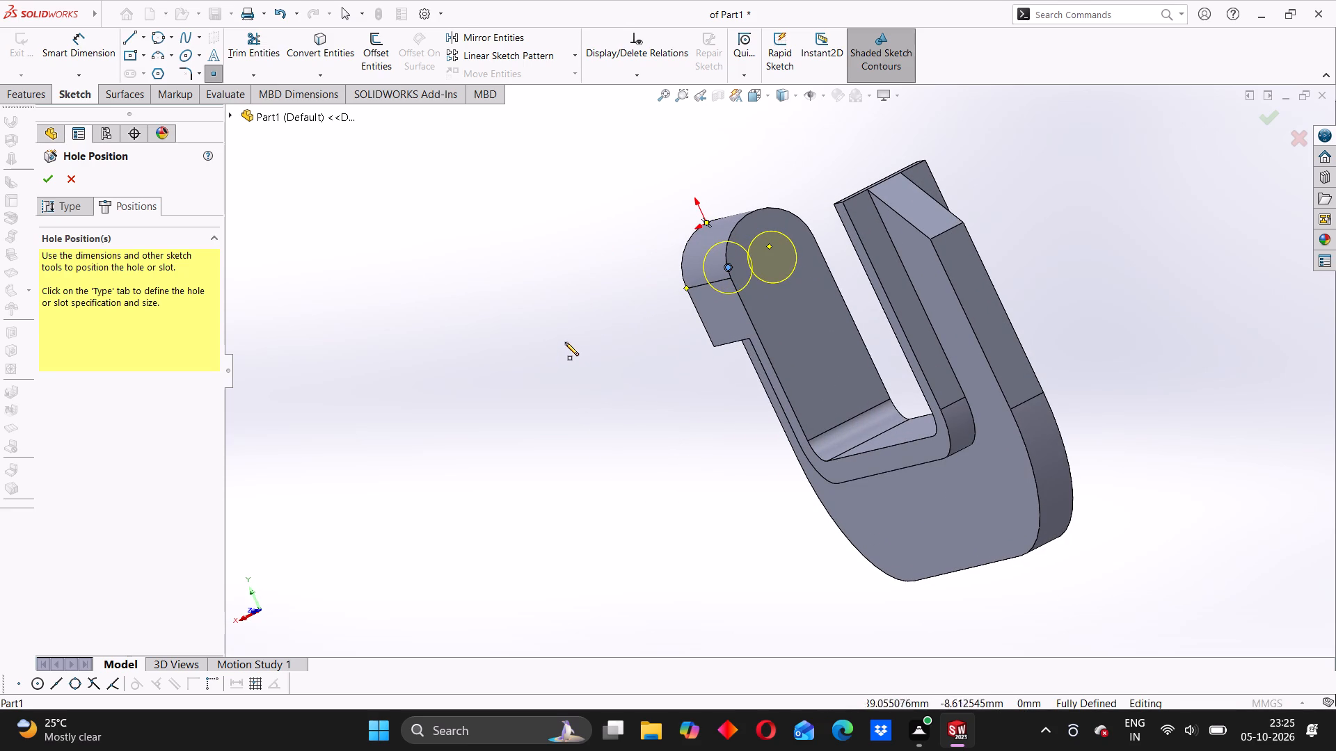
{"action": "scroll", "coordinate": [575, 337], "scroll_direction": "down", "scroll_amount": 2}
{"action": "middle_click_drag", "start_coordinate": [751, 385], "coordinate": [766, 389]}
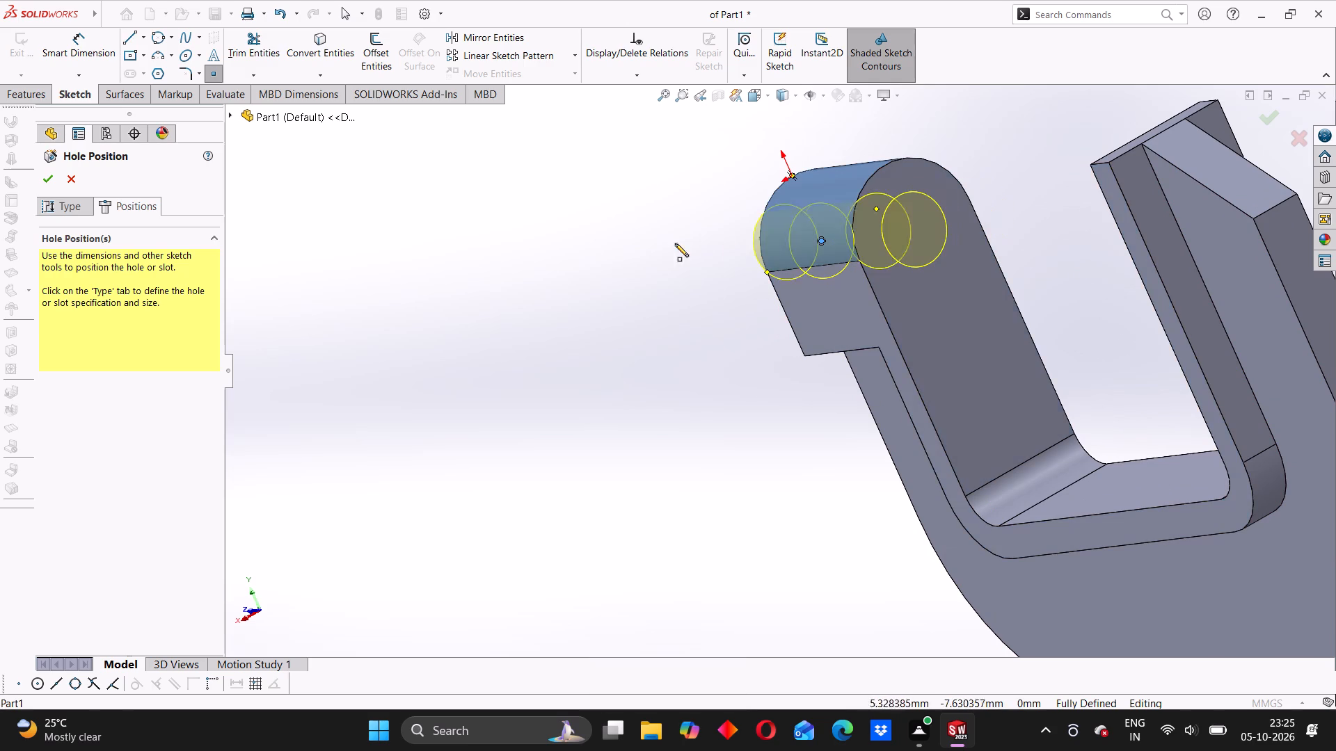
{"action": "left_click", "coordinate": [45, 181]}
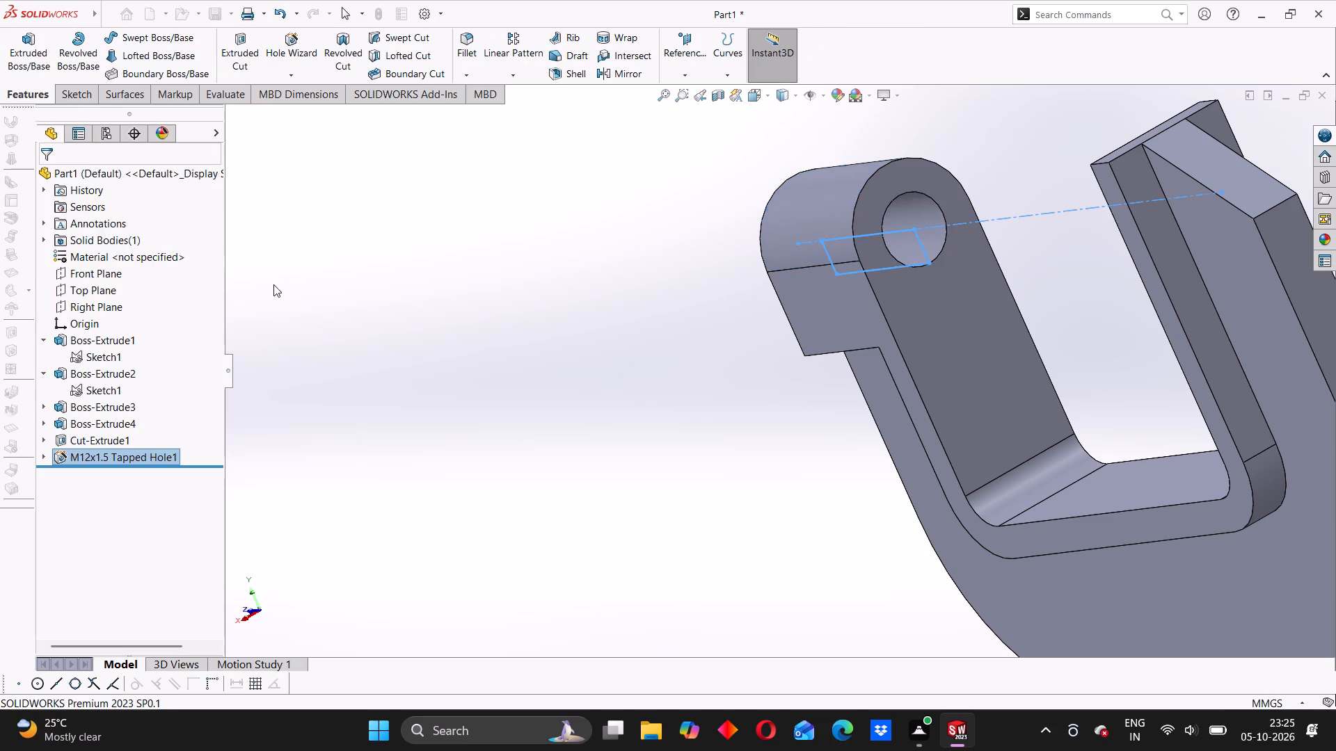
{"action": "left_click", "coordinate": [637, 282]}
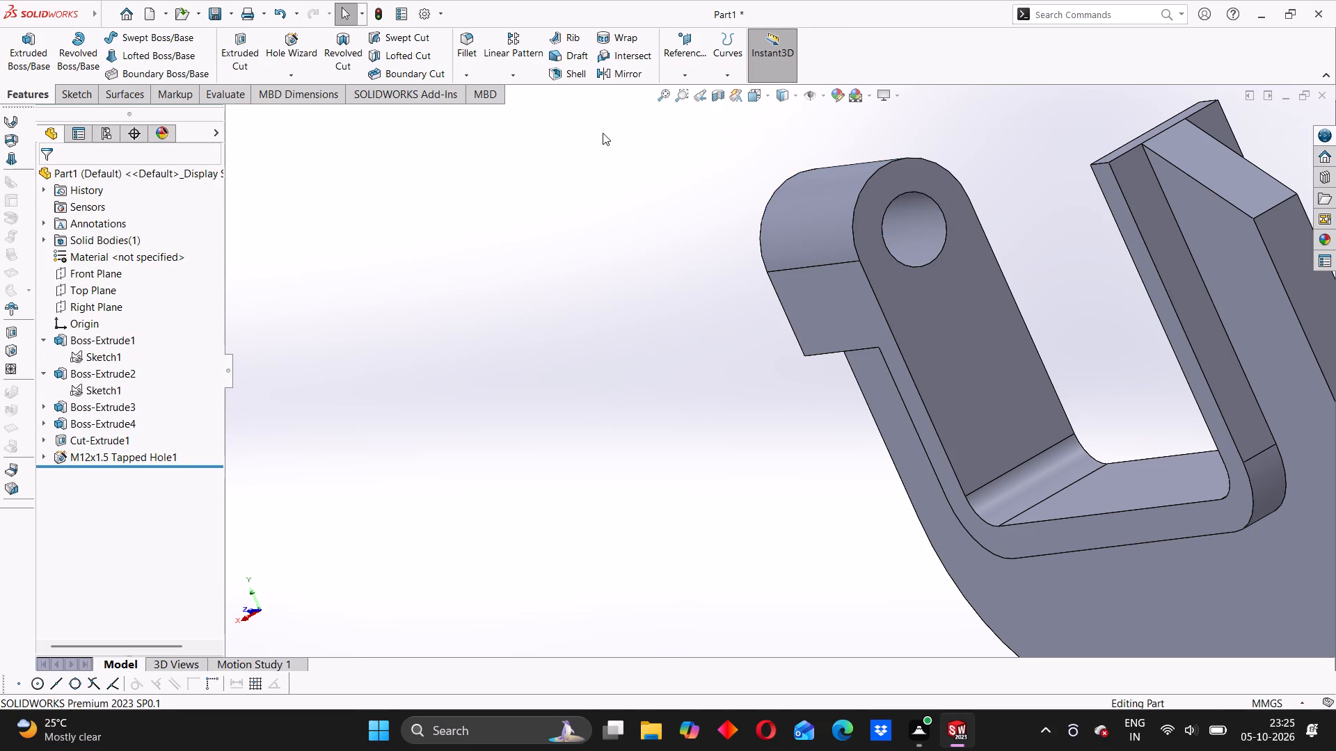
Turn on shaded cosmetic threads in the document's detailing properties.
{"action": "left_click", "coordinate": [424, 13]}
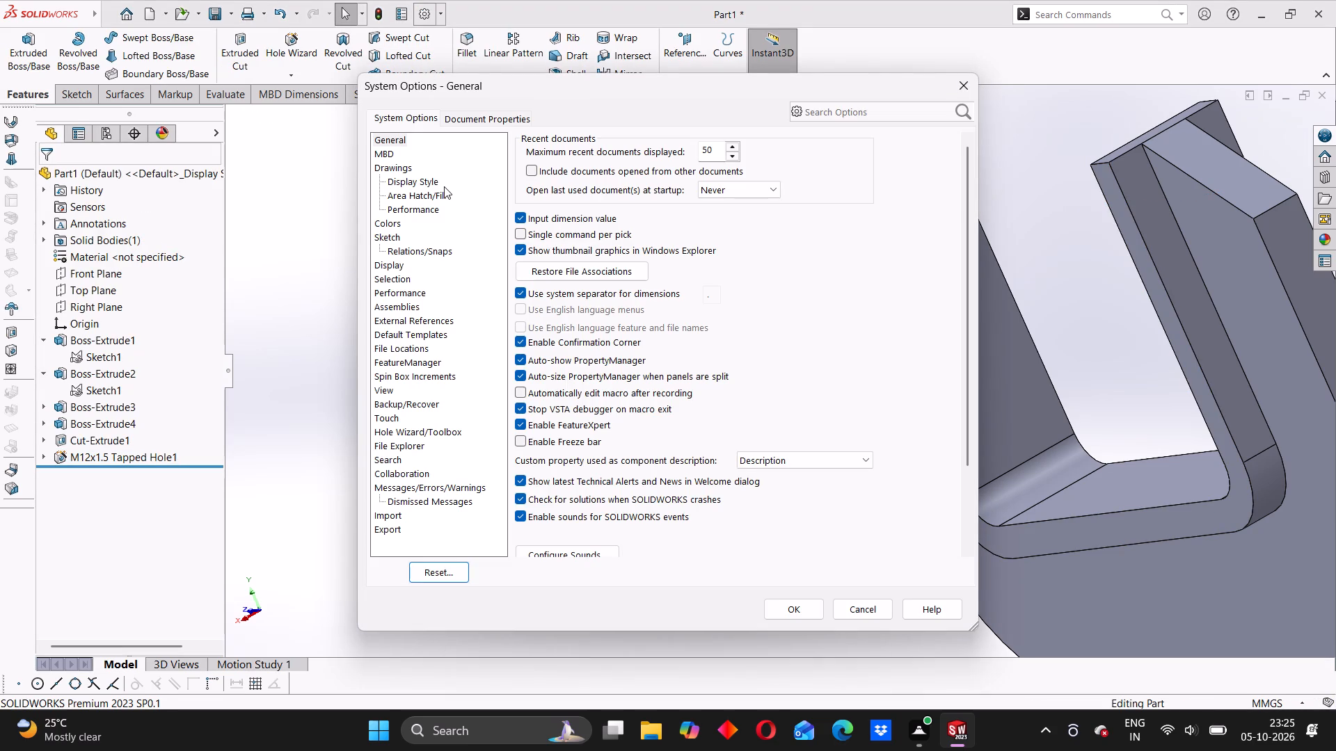
{"action": "left_click", "coordinate": [401, 121]}
{"action": "left_click", "coordinate": [460, 119]}
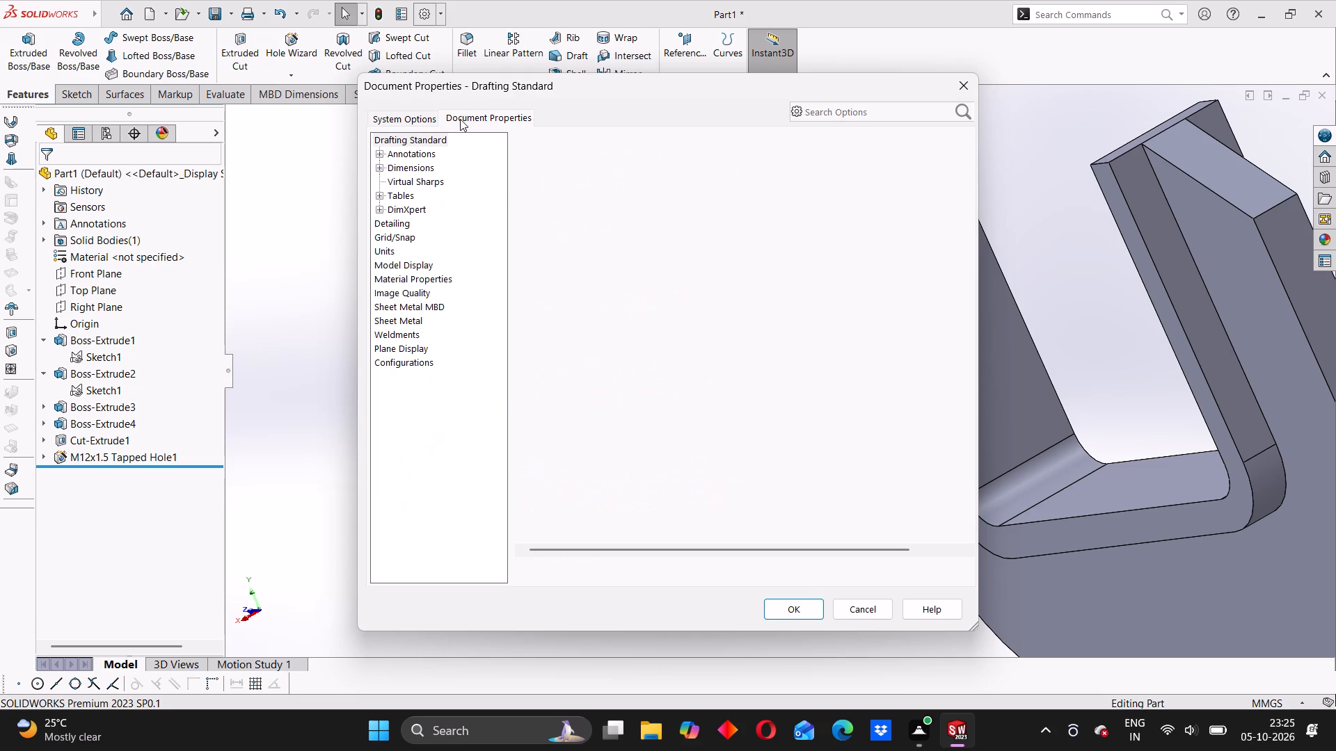
{"action": "left_click", "coordinate": [402, 216]}
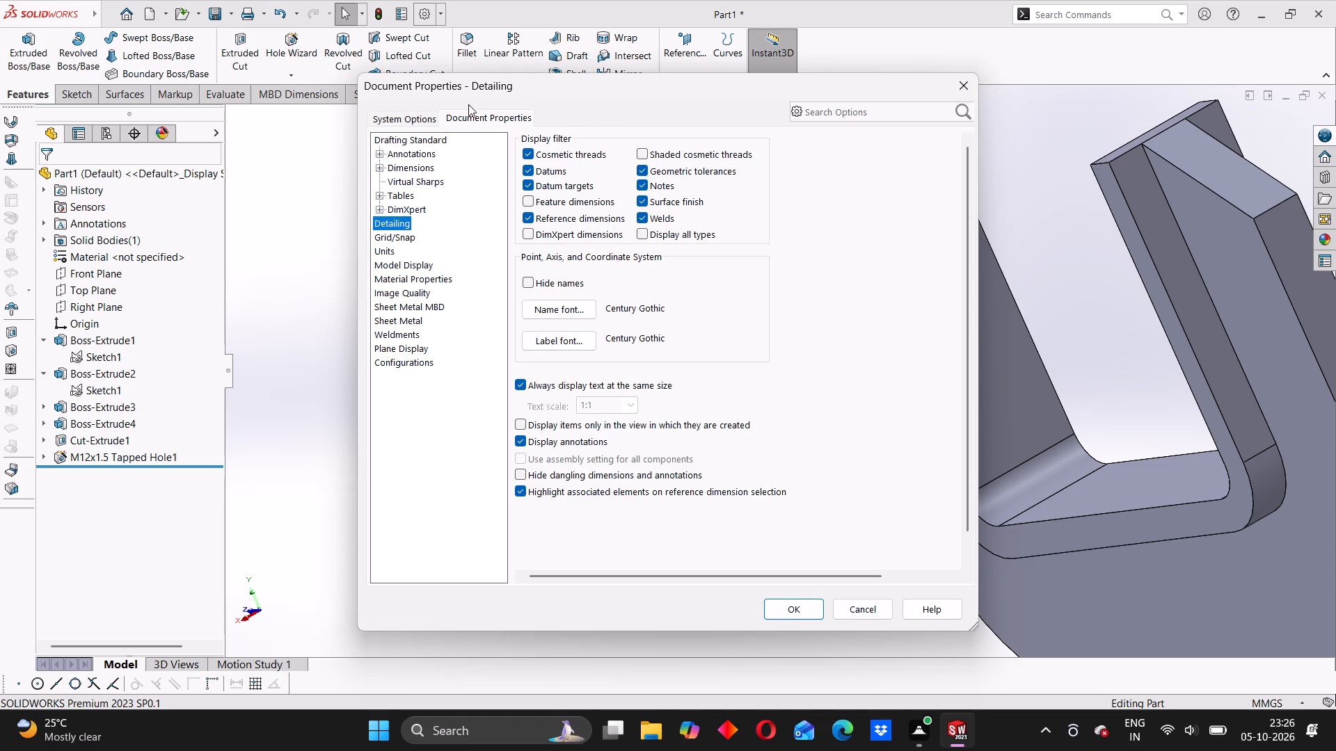
{"action": "left_click", "coordinate": [640, 155]}
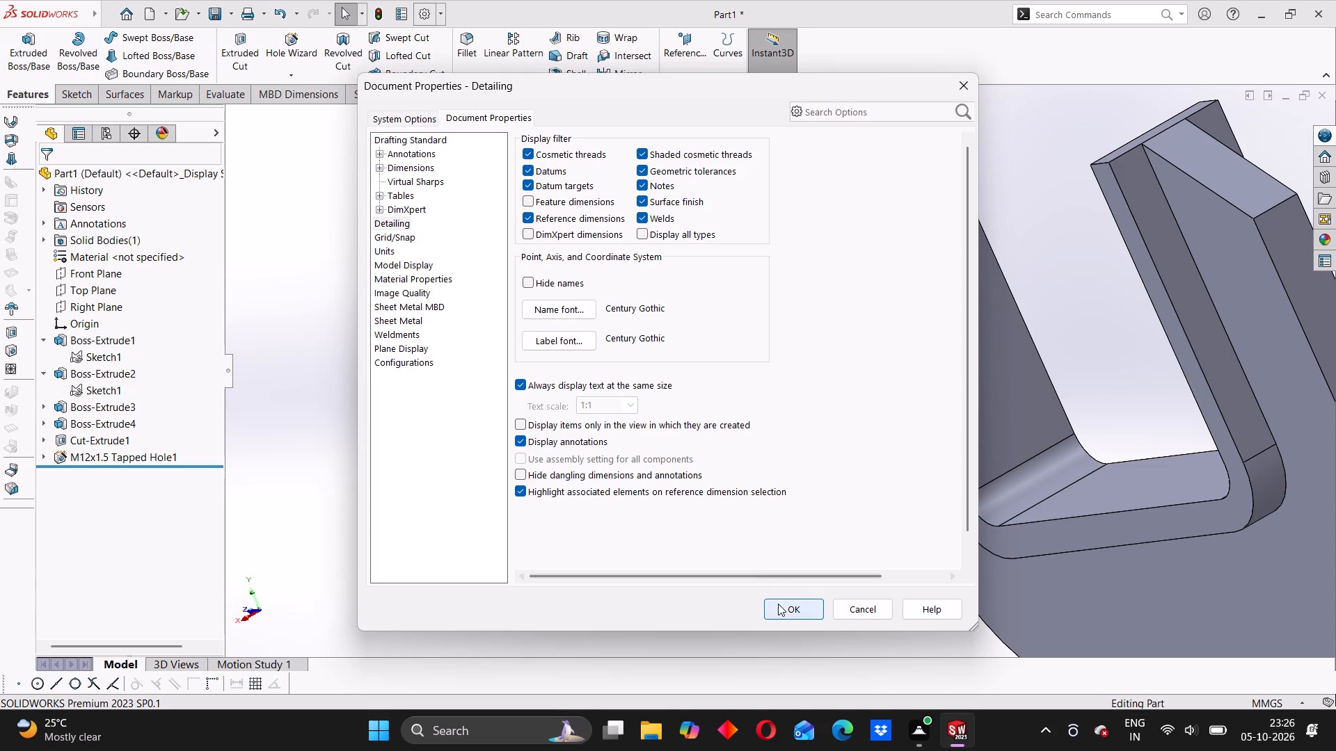
{"action": "left_click", "coordinate": [778, 604]}
Examine the threaded hole through the rounded boss and the clamp frame from several angles.
{"action": "middle_click_drag", "start_coordinate": [795, 426], "coordinate": [811, 418]}
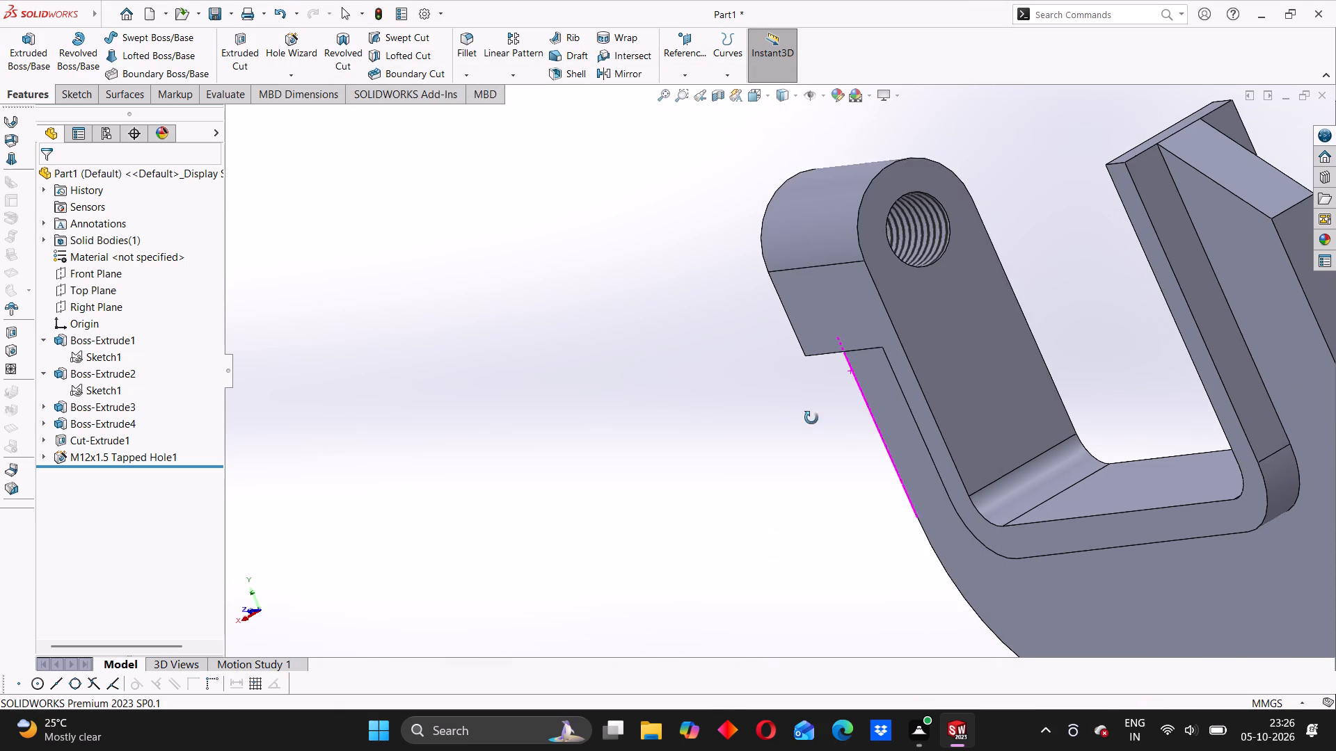
{"action": "middle_click_drag", "start_coordinate": [811, 418], "coordinate": [973, 391]}
{"action": "middle_click_drag", "start_coordinate": [975, 377], "coordinate": [917, 291]}
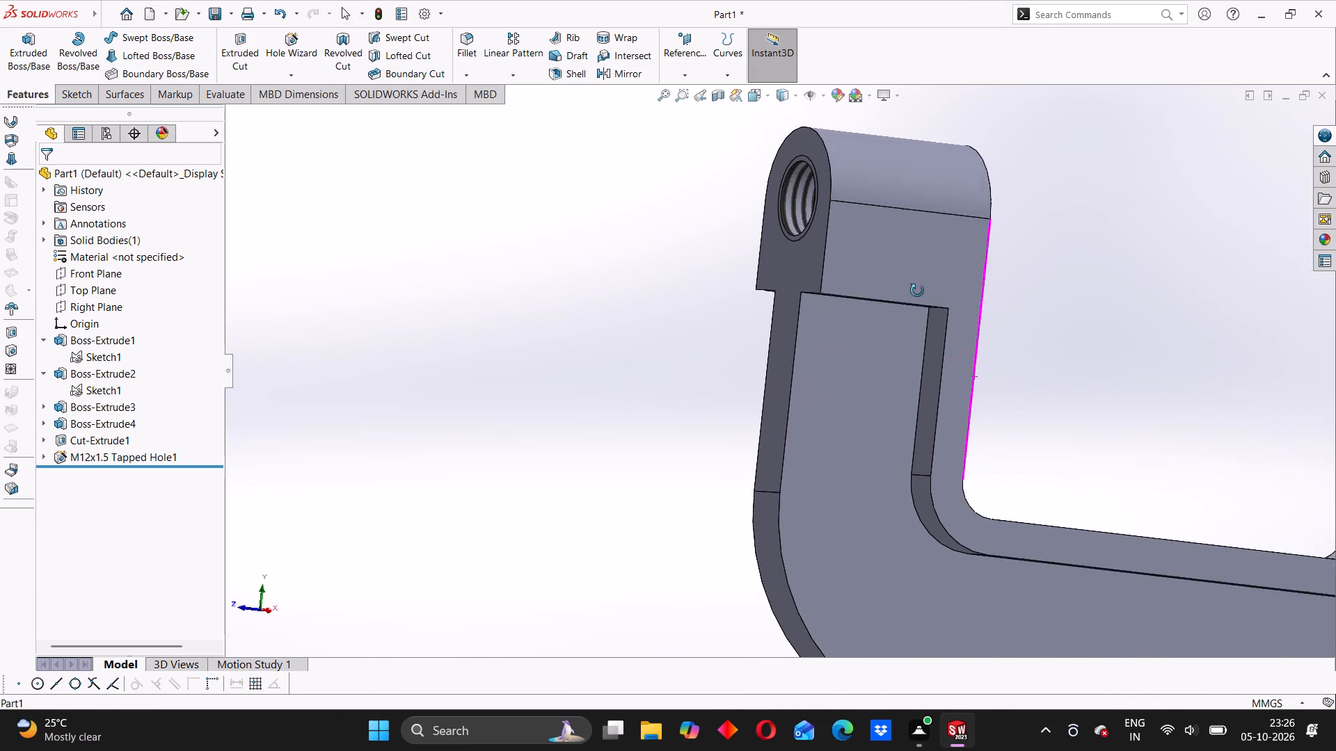
{"action": "middle_click_drag", "start_coordinate": [917, 291], "coordinate": [910, 289]}
{"action": "scroll", "coordinate": [681, 300], "scroll_direction": "up", "scroll_amount": 6}
{"action": "scroll", "coordinate": [820, 322], "scroll_direction": "down", "scroll_amount": 1}
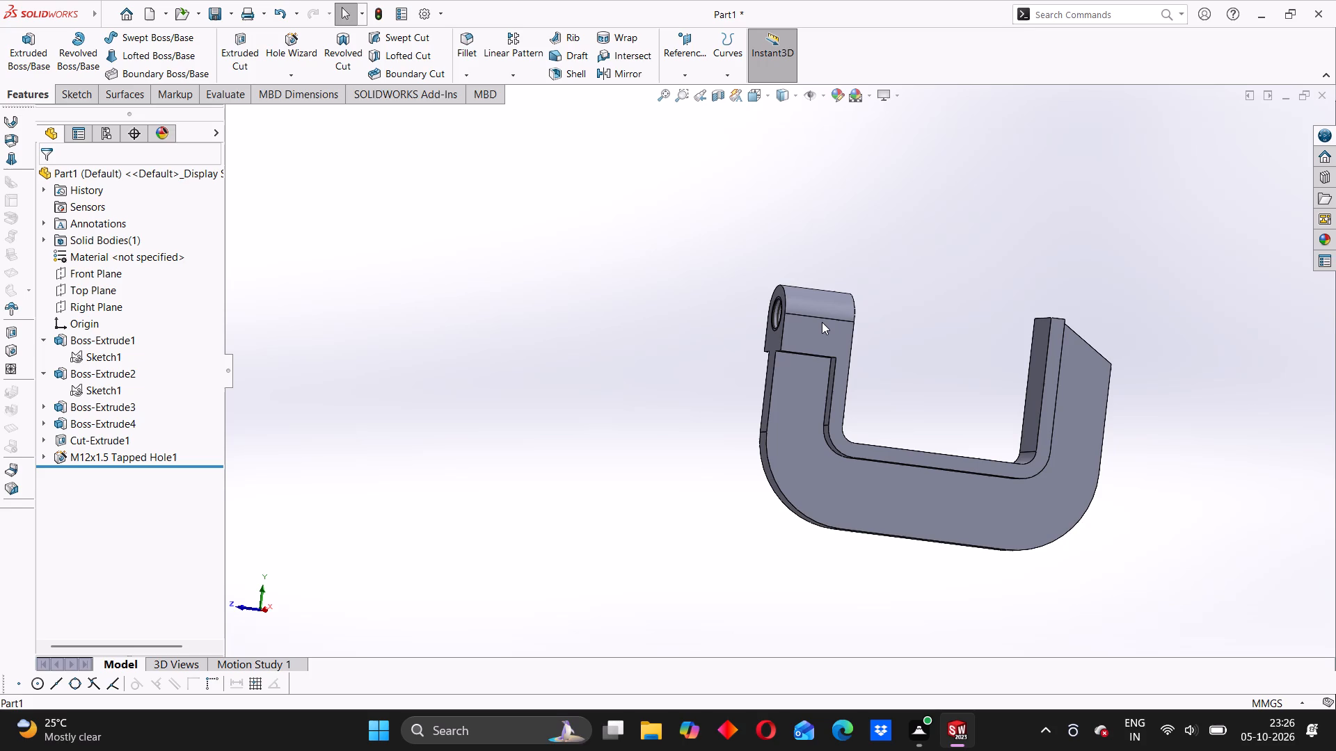
{"action": "scroll", "coordinate": [822, 322], "scroll_direction": "down", "scroll_amount": 1}
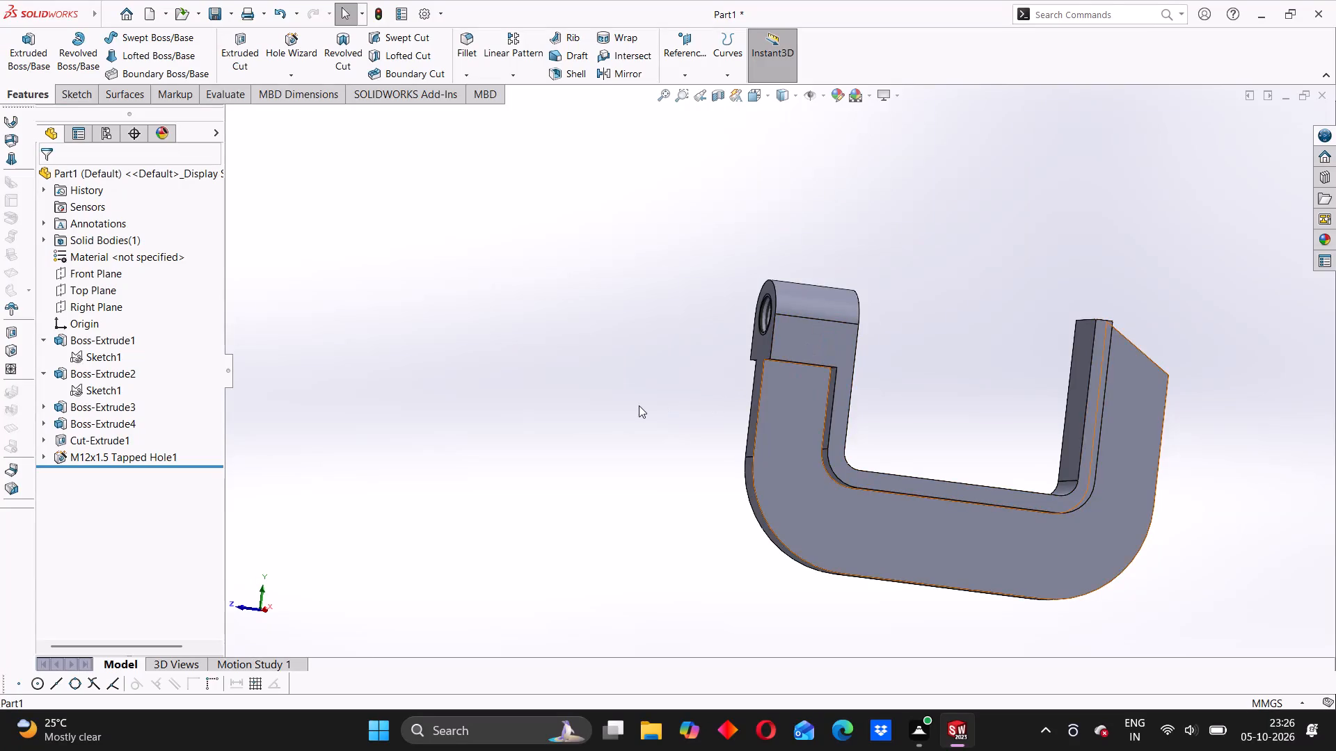
{"action": "middle_click_drag", "start_coordinate": [639, 405], "coordinate": [740, 433]}
{"action": "scroll", "coordinate": [639, 405], "scroll_direction": "down", "scroll_amount": 1}
{"action": "scroll", "coordinate": [1010, 328], "scroll_direction": "down", "scroll_amount": 3}
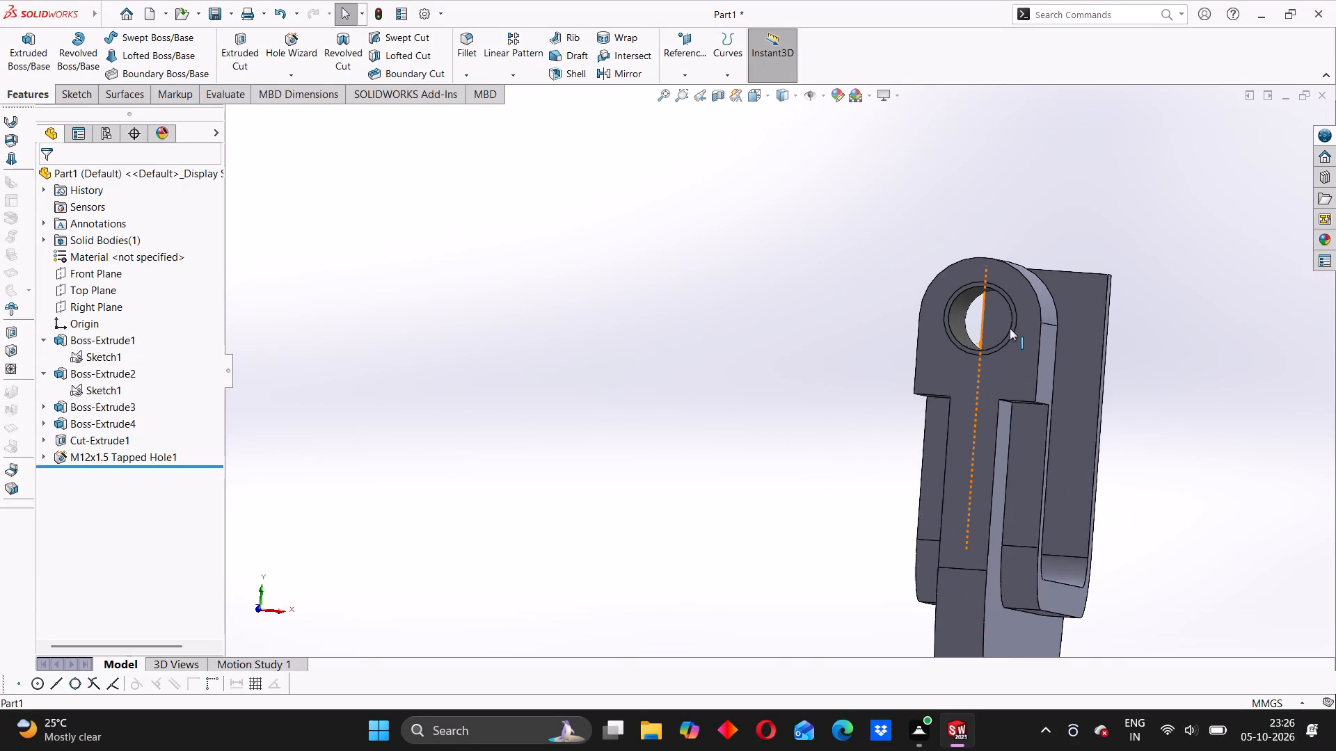
{"action": "scroll", "coordinate": [1010, 328], "scroll_direction": "down", "scroll_amount": 2}
{"action": "scroll", "coordinate": [912, 330], "scroll_direction": "down", "scroll_amount": 2}
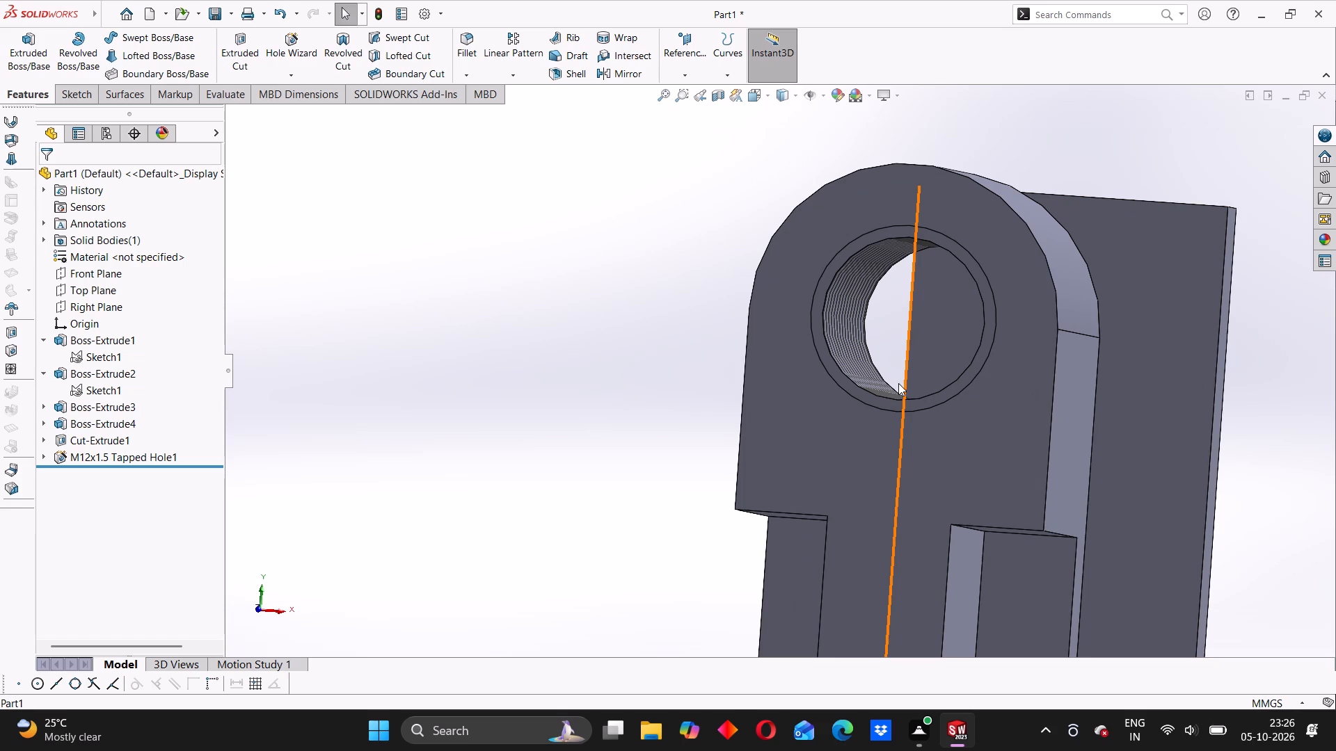
{"action": "scroll", "coordinate": [898, 383], "scroll_direction": "down", "scroll_amount": 3}
{"action": "scroll", "coordinate": [899, 383], "scroll_direction": "up", "scroll_amount": 6}
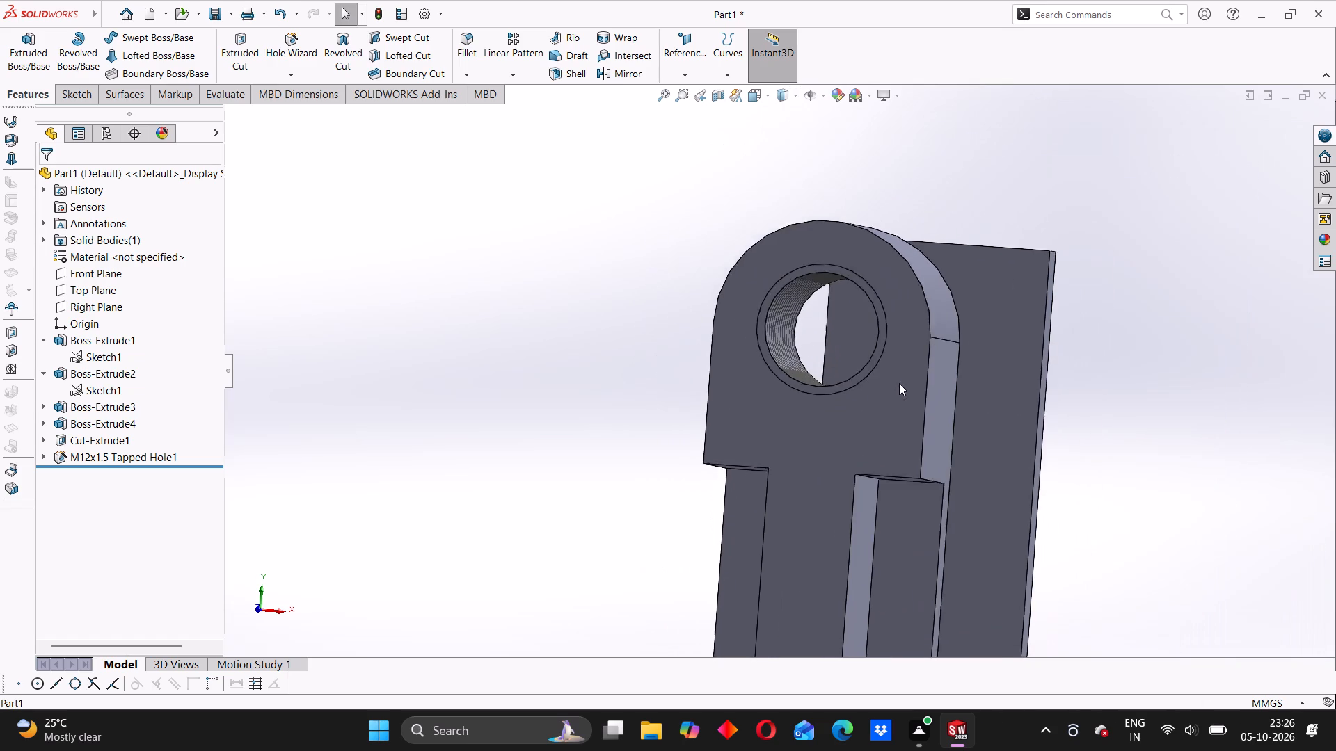
{"action": "middle_click_drag", "start_coordinate": [899, 383], "coordinate": [812, 400]}
{"action": "scroll", "coordinate": [798, 363], "scroll_direction": "up", "scroll_amount": 2}
{"action": "scroll", "coordinate": [833, 315], "scroll_direction": "down", "scroll_amount": 2}
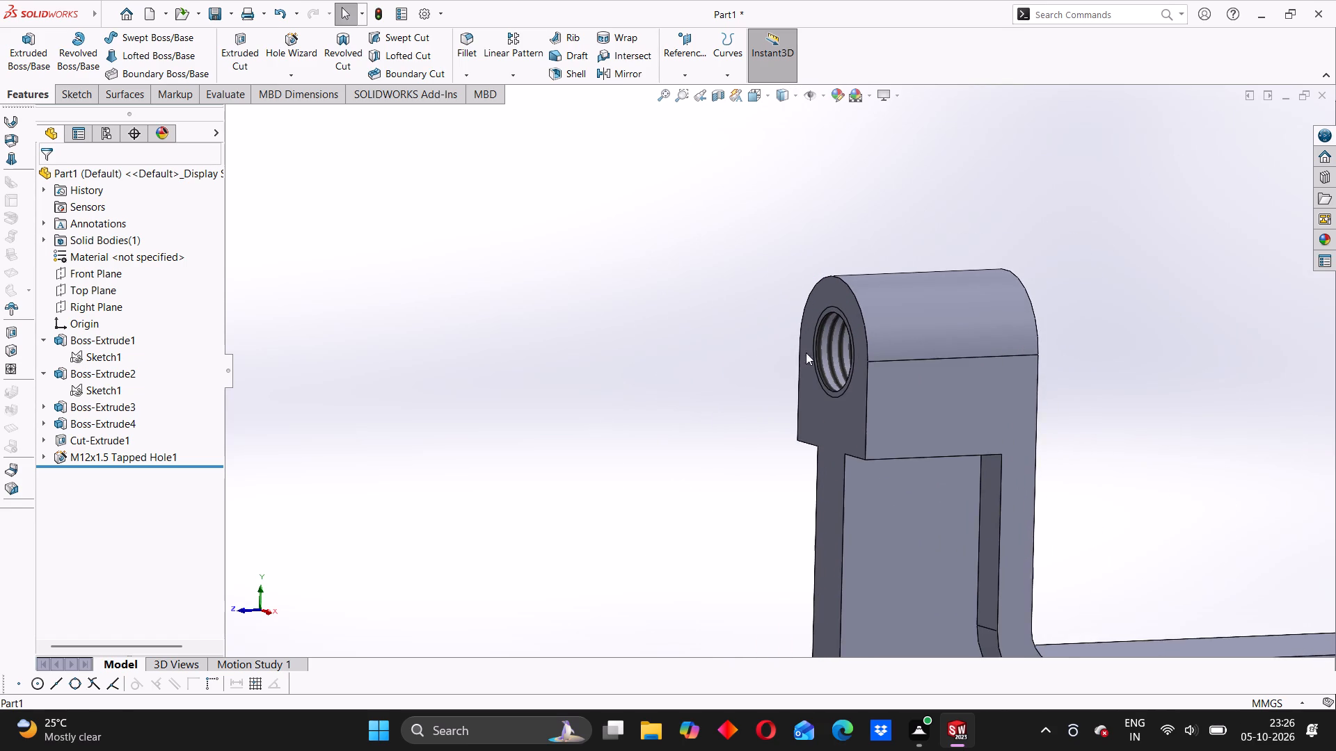
{"action": "middle_click_drag", "start_coordinate": [786, 377], "coordinate": [811, 378]}
{"action": "scroll", "coordinate": [788, 365], "scroll_direction": "up", "scroll_amount": 2}
{"action": "scroll", "coordinate": [721, 398], "scroll_direction": "up", "scroll_amount": 3}
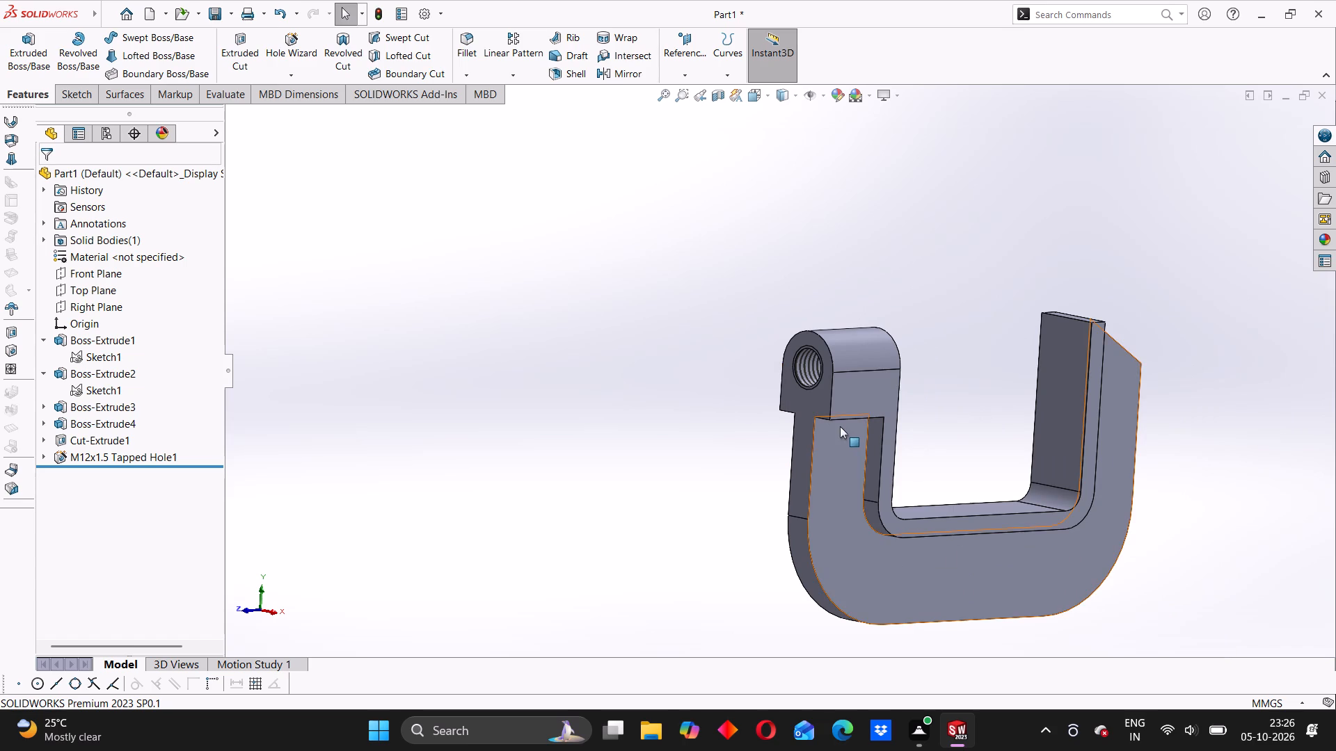
{"action": "scroll", "coordinate": [876, 382], "scroll_direction": "down", "scroll_amount": 2}
{"action": "middle_click_drag", "start_coordinate": [655, 391], "coordinate": [684, 400]}
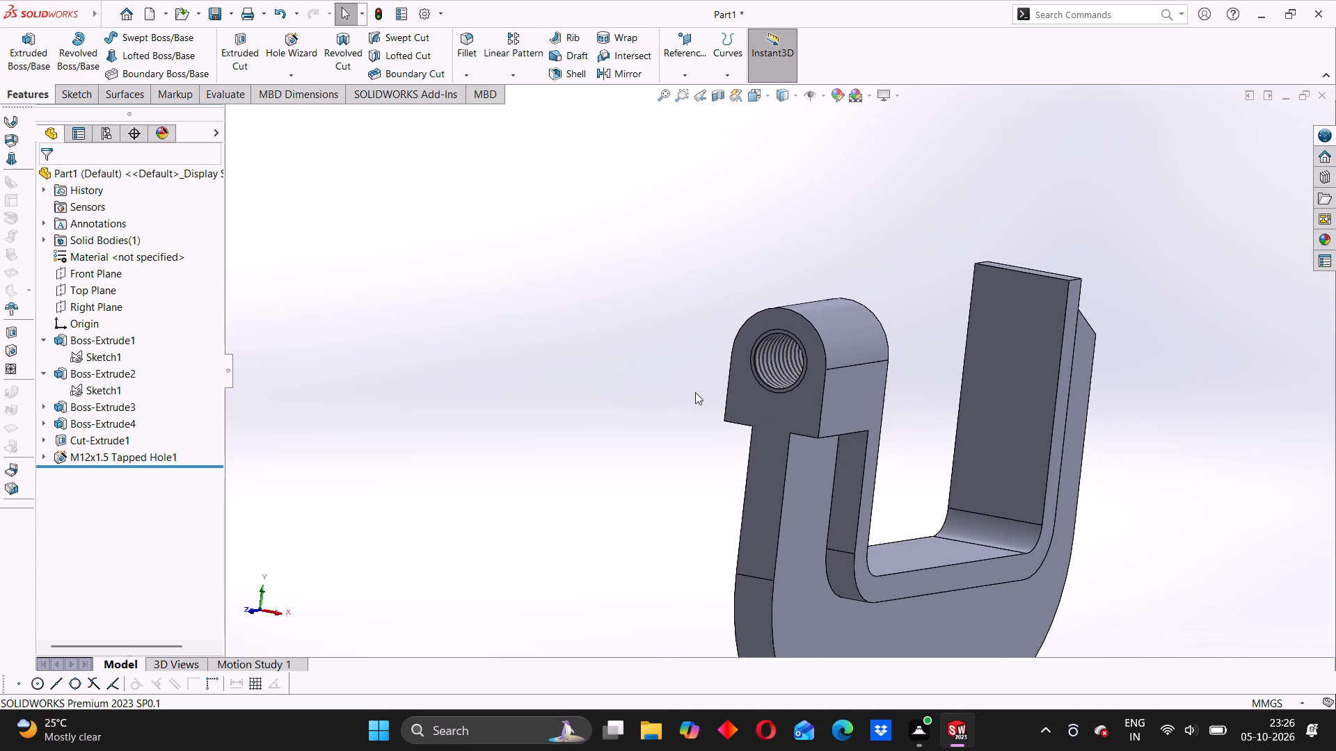
{"action": "scroll", "coordinate": [735, 357], "scroll_direction": "down", "scroll_amount": 1}
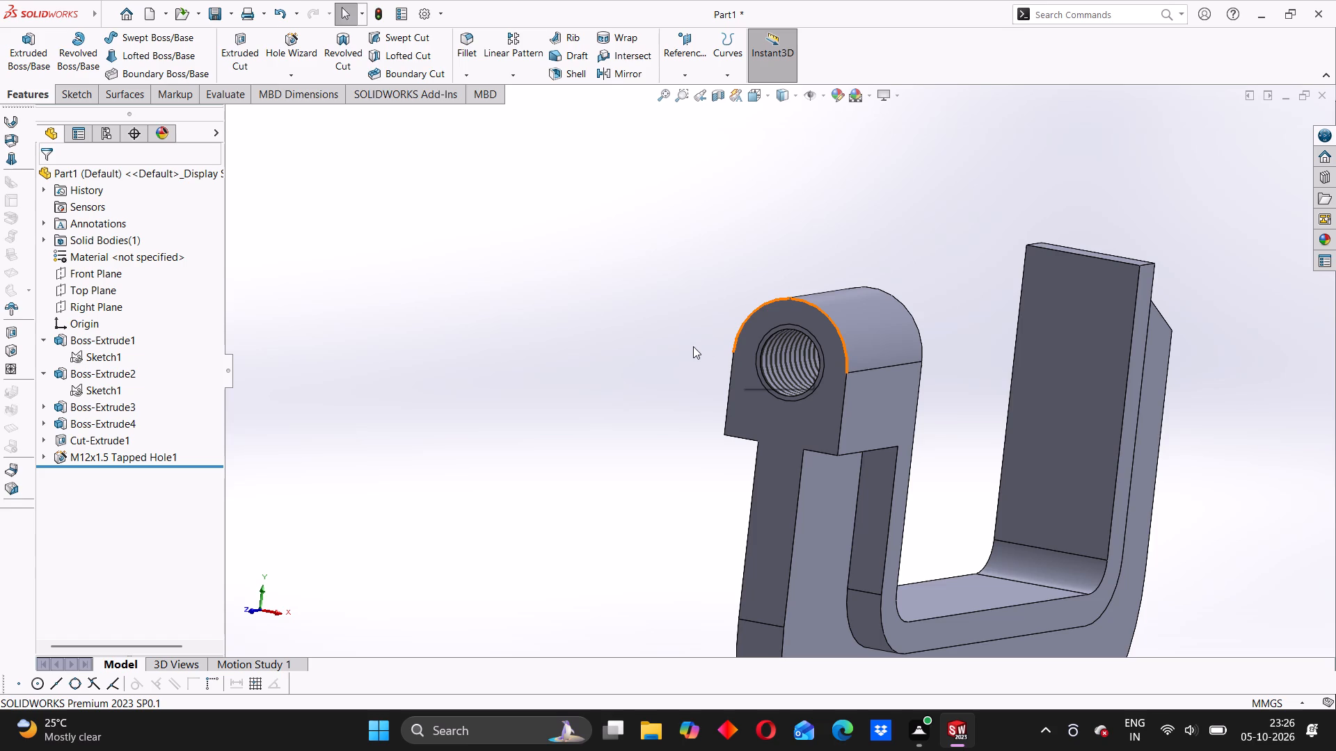
Fillet the two inner corner edges beneath the threaded boss, one on each side of the frame, with a 2 mm radius.
{"action": "left_click", "coordinate": [459, 42]}
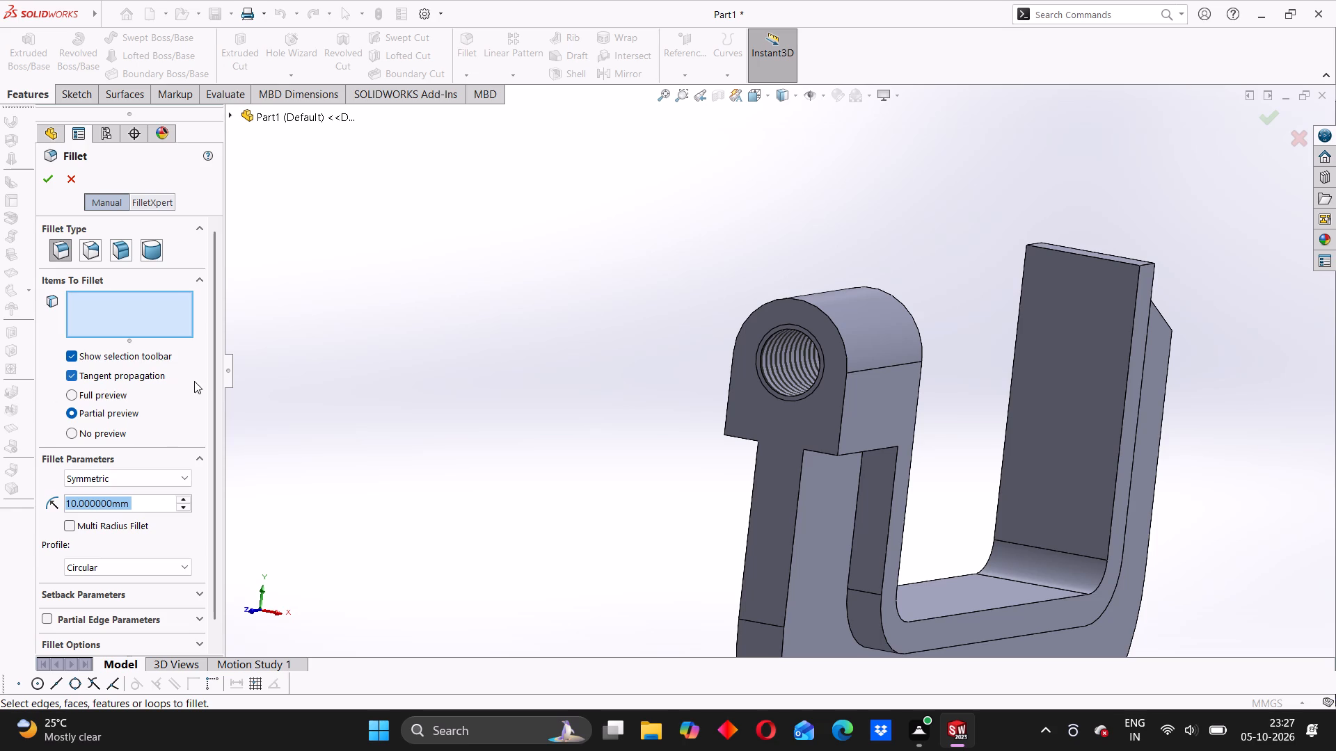
{"action": "scroll", "coordinate": [876, 474], "scroll_direction": "down", "scroll_amount": 3}
{"action": "scroll", "coordinate": [838, 508], "scroll_direction": "up", "scroll_amount": 2}
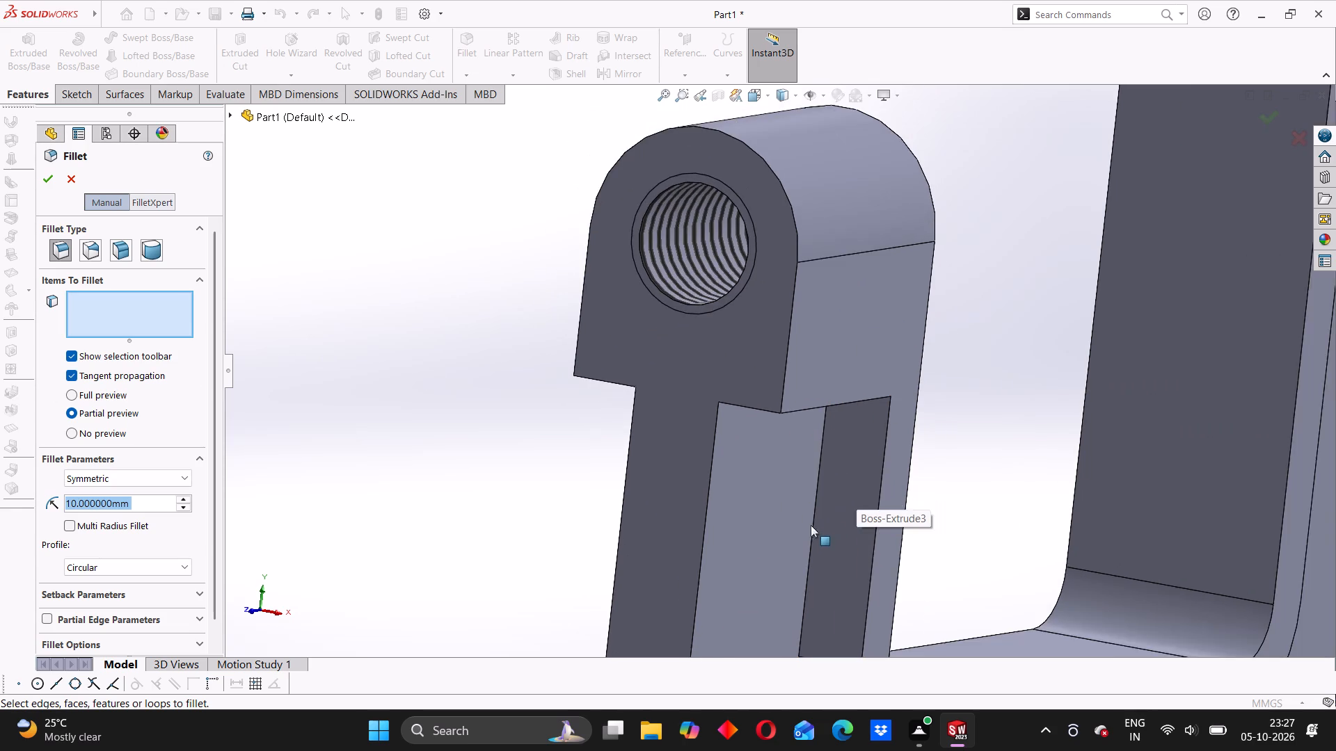
{"action": "scroll", "coordinate": [807, 527], "scroll_direction": "up", "scroll_amount": 3}
{"action": "middle_click_drag", "start_coordinate": [806, 527], "coordinate": [777, 375]}
{"action": "scroll", "coordinate": [790, 385], "scroll_direction": "down", "scroll_amount": 7}
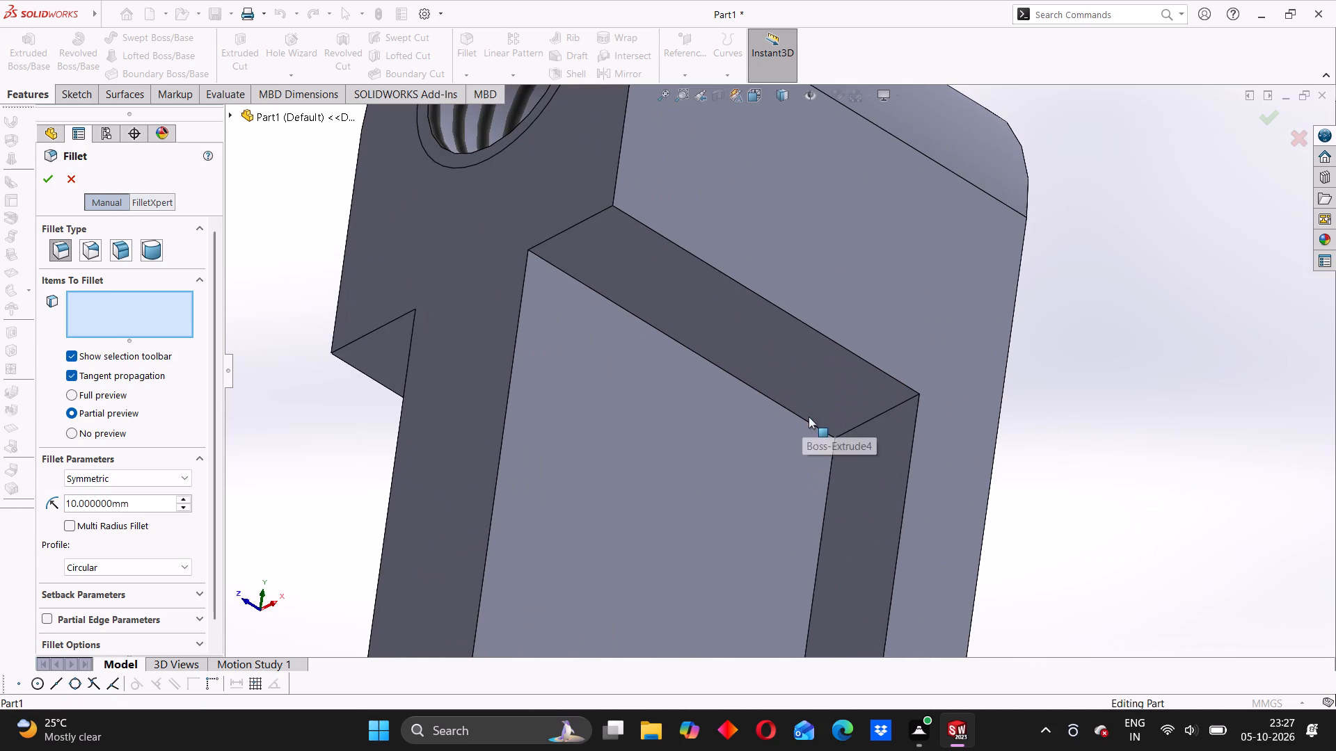
{"action": "left_click", "coordinate": [883, 415]}
{"action": "scroll", "coordinate": [778, 442], "scroll_direction": "up", "scroll_amount": 2}
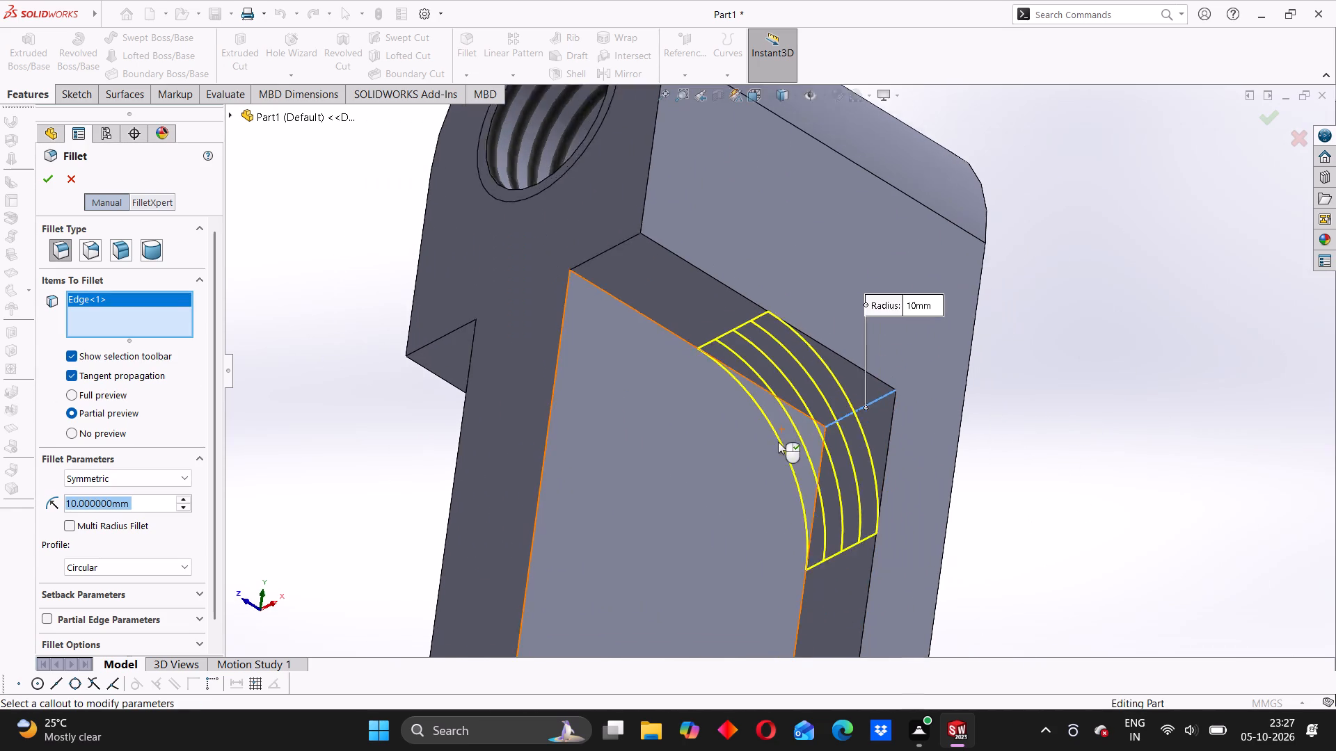
{"action": "scroll", "coordinate": [778, 442], "scroll_direction": "up", "scroll_amount": 1}
{"action": "scroll", "coordinate": [690, 455], "scroll_direction": "up", "scroll_amount": 3}
{"action": "middle_click_drag", "start_coordinate": [626, 458], "coordinate": [745, 462]}
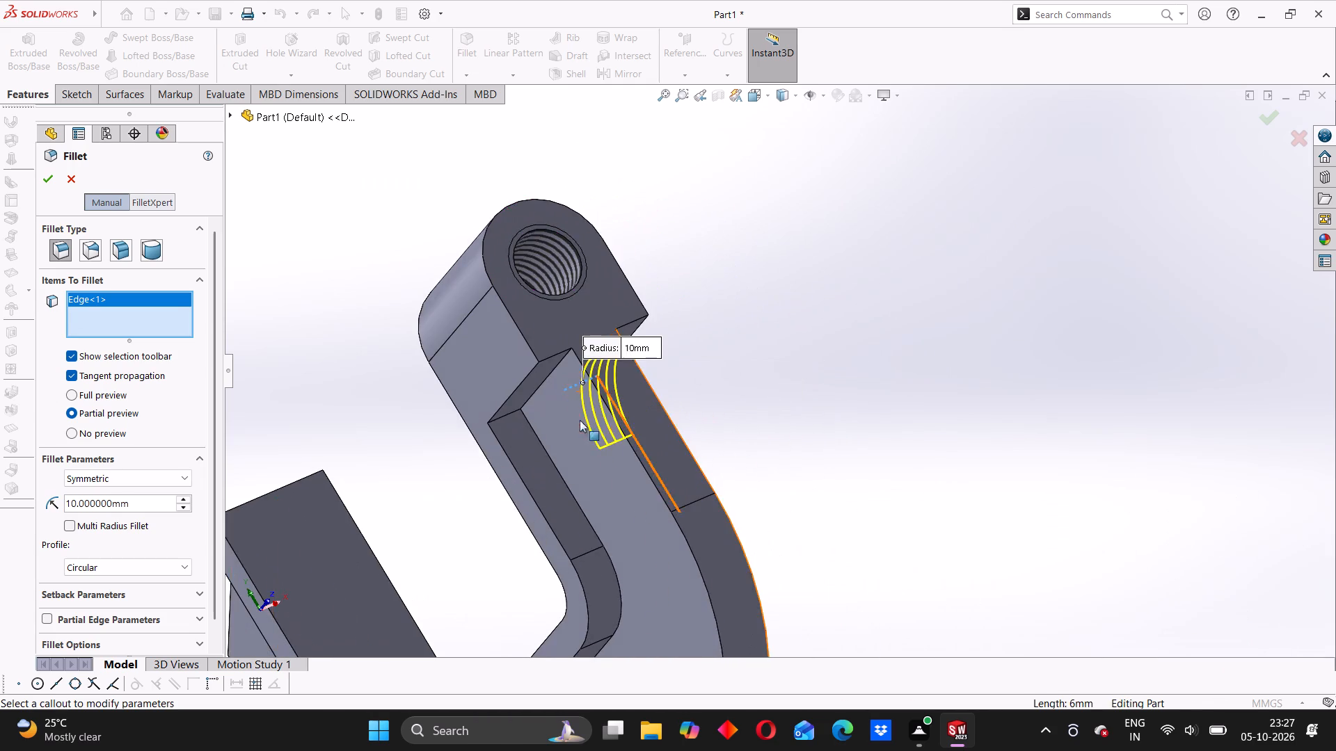
{"action": "scroll", "coordinate": [570, 417], "scroll_direction": "down", "scroll_amount": 4}
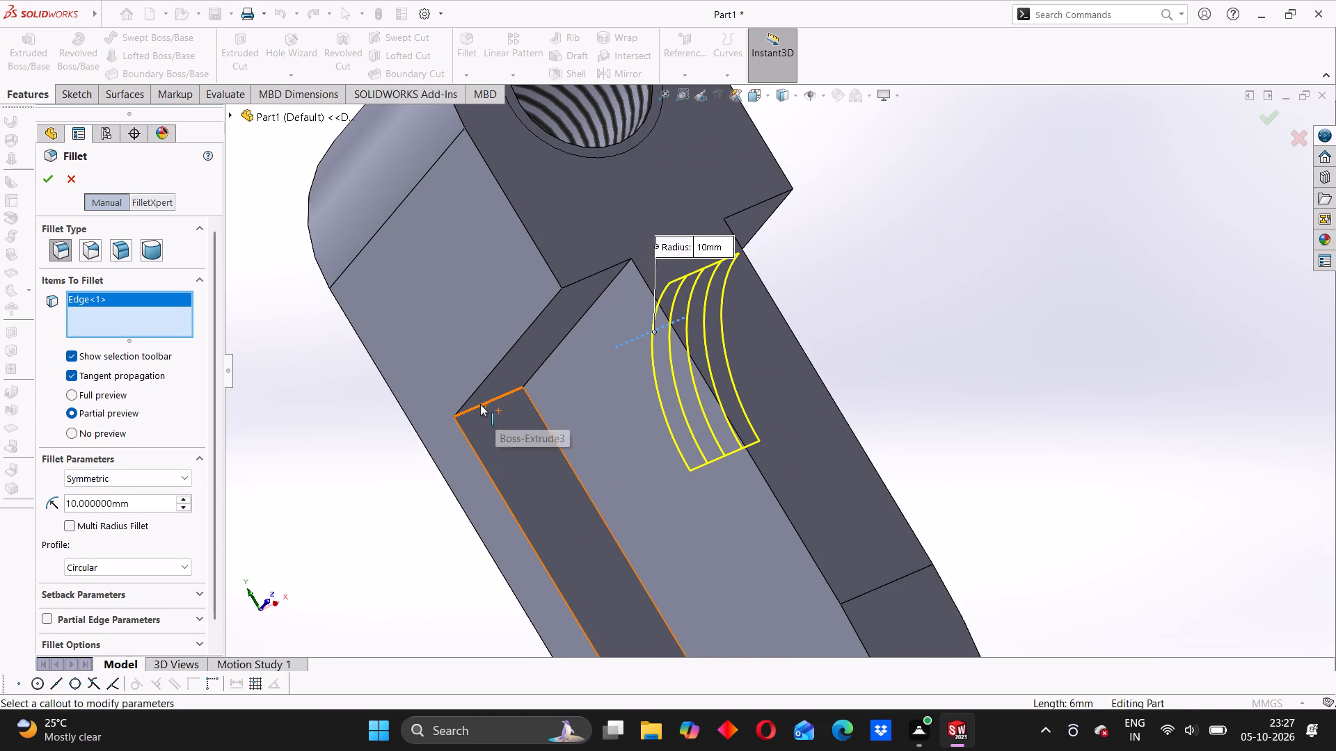
{"action": "left_click", "coordinate": [480, 406]}
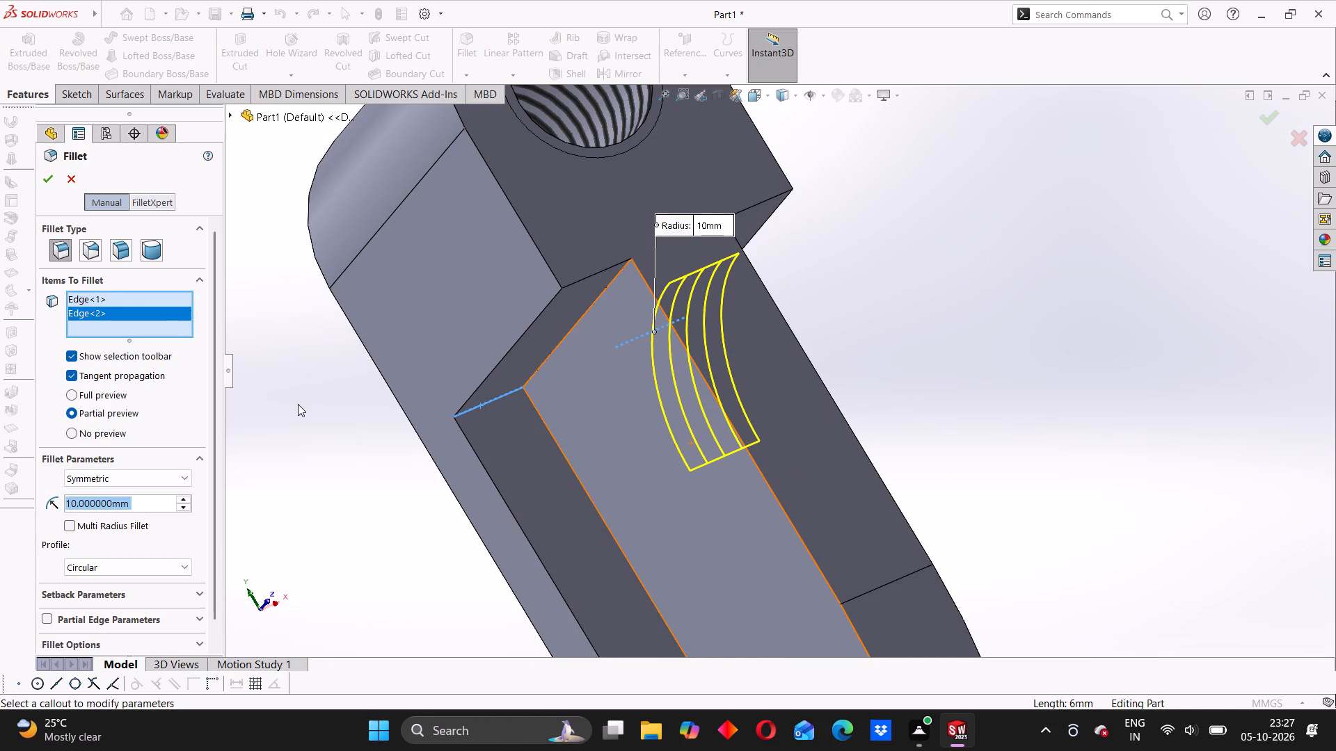
{"action": "scroll", "coordinate": [355, 397], "scroll_direction": "up", "scroll_amount": 3}
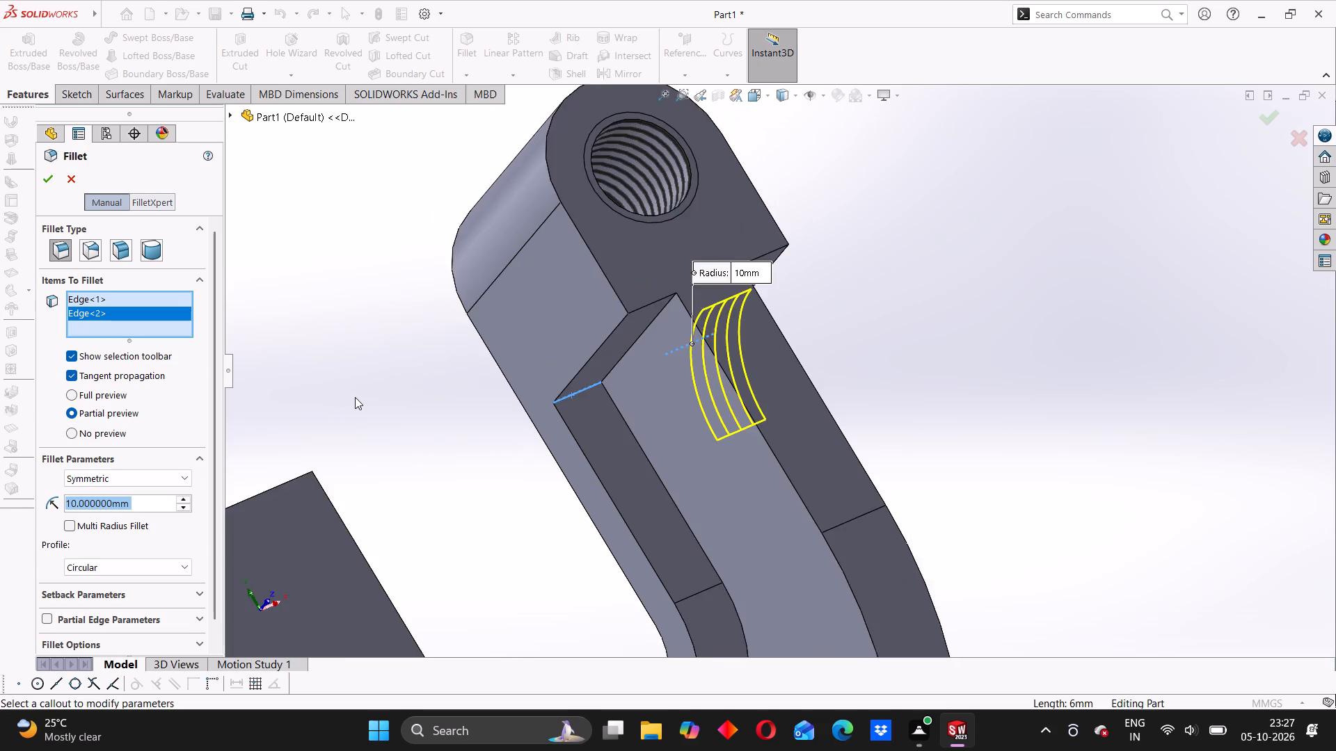
{"action": "scroll", "coordinate": [334, 413], "scroll_direction": "up", "scroll_amount": 3}
{"action": "scroll", "coordinate": [509, 537], "scroll_direction": "up", "scroll_amount": 2}
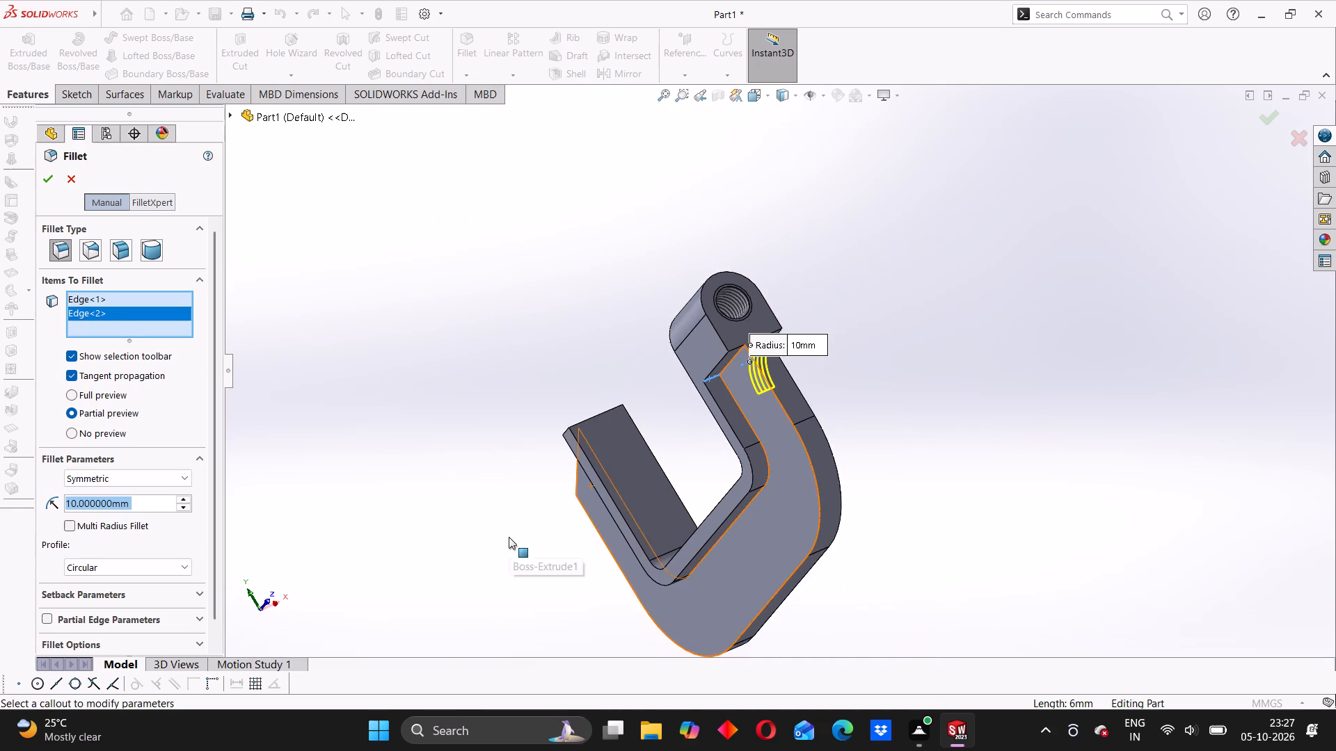
{"action": "middle_click_drag", "start_coordinate": [507, 541], "coordinate": [641, 492]}
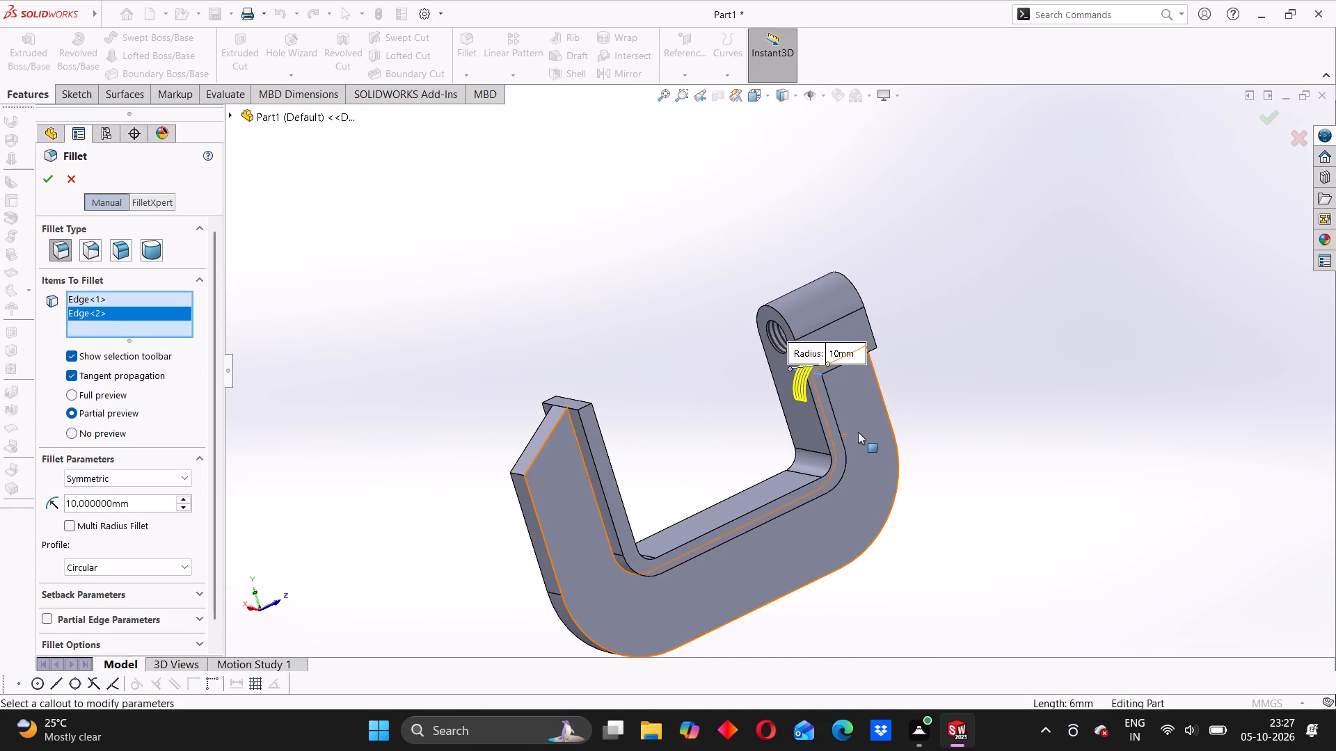
{"action": "middle_click_drag", "start_coordinate": [847, 438], "coordinate": [663, 504]}
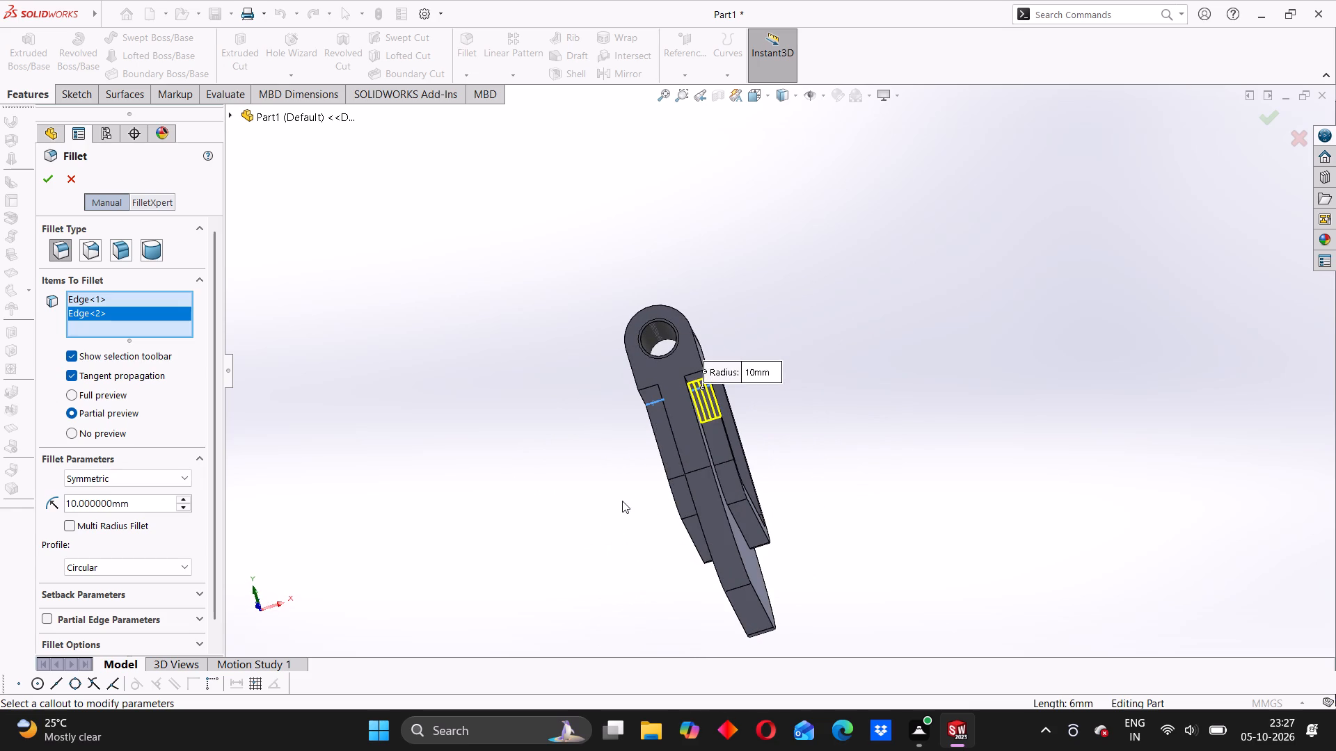
{"action": "left_click_drag", "start_coordinate": [139, 497], "coordinate": [129, 500]}
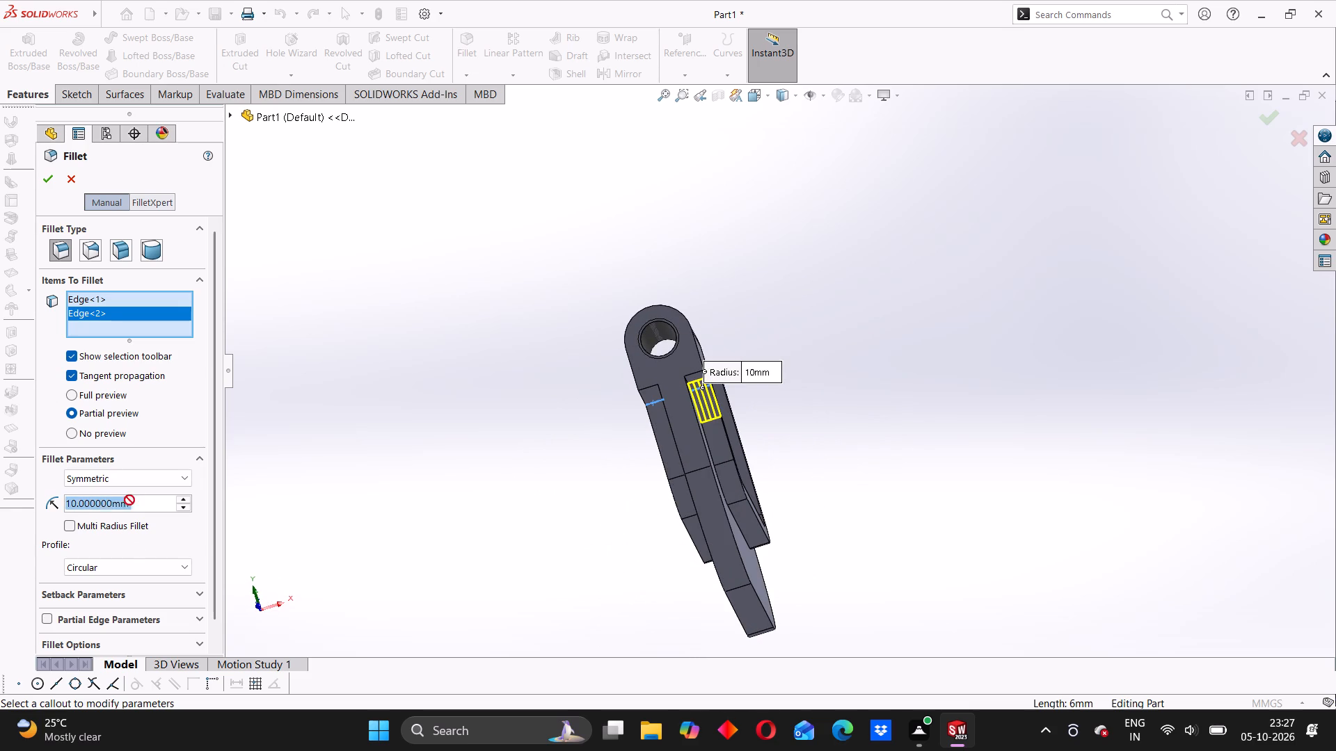
{"action": "left_click_drag", "start_coordinate": [129, 500], "coordinate": [81, 501]}
{"action": "key", "text": "2"}
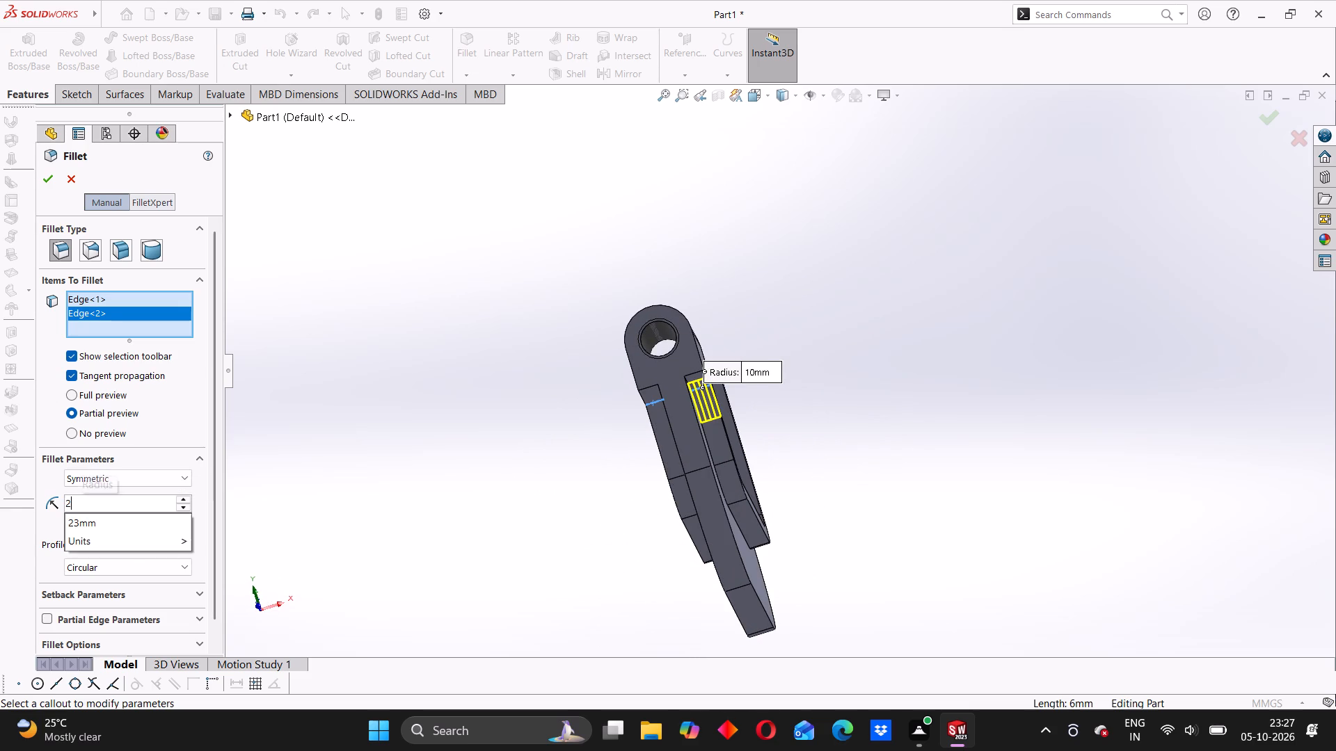
{"action": "key", "text": "Return"}
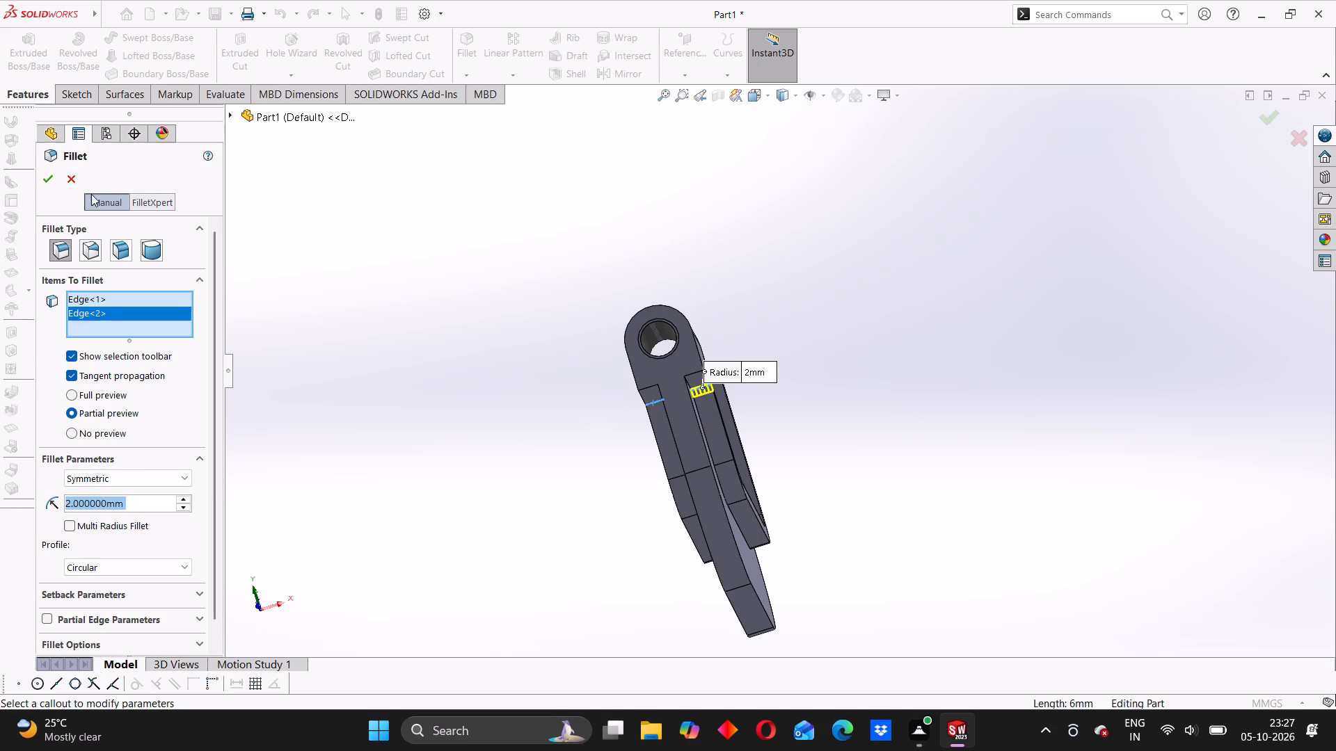
{"action": "left_click", "coordinate": [45, 177]}
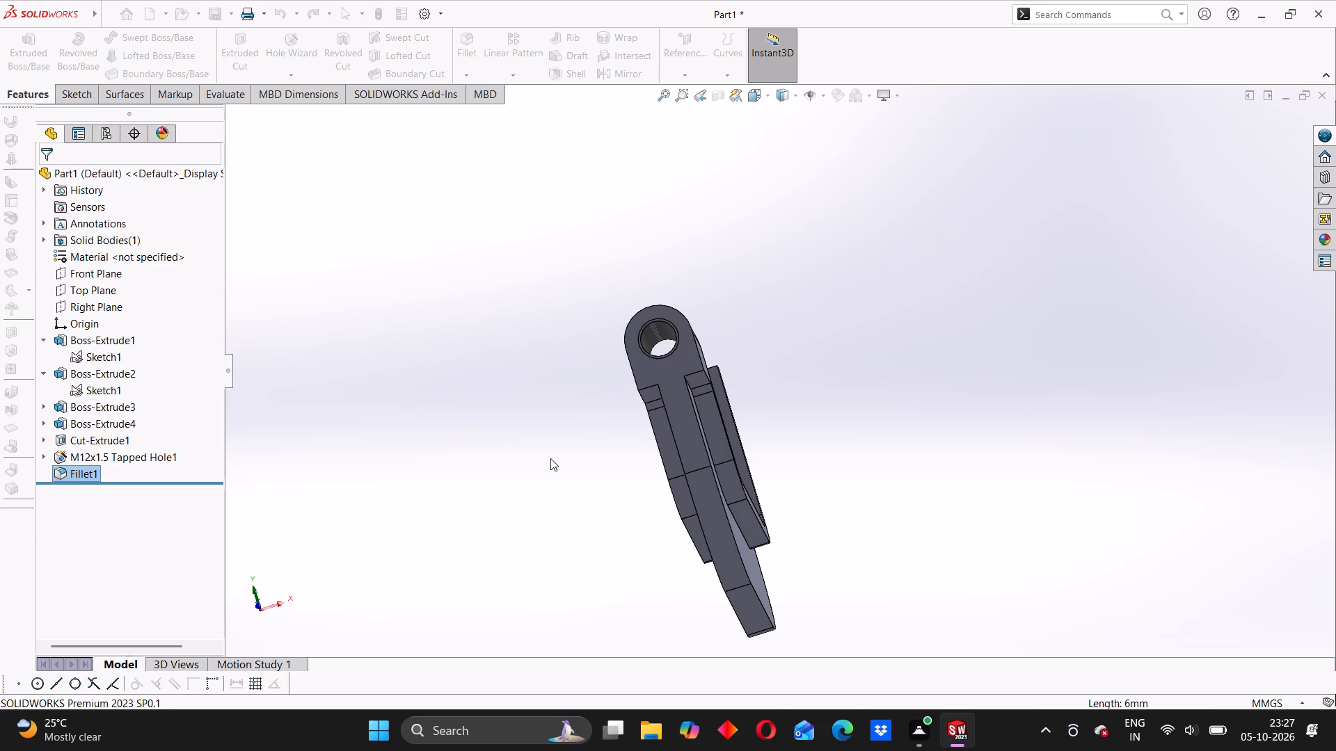
Examine the filleted corners below the boss and the whole clamp frame from several angles.
{"action": "middle_click_drag", "start_coordinate": [784, 509], "coordinate": [731, 540]}
{"action": "scroll", "coordinate": [602, 410], "scroll_direction": "down", "scroll_amount": 4}
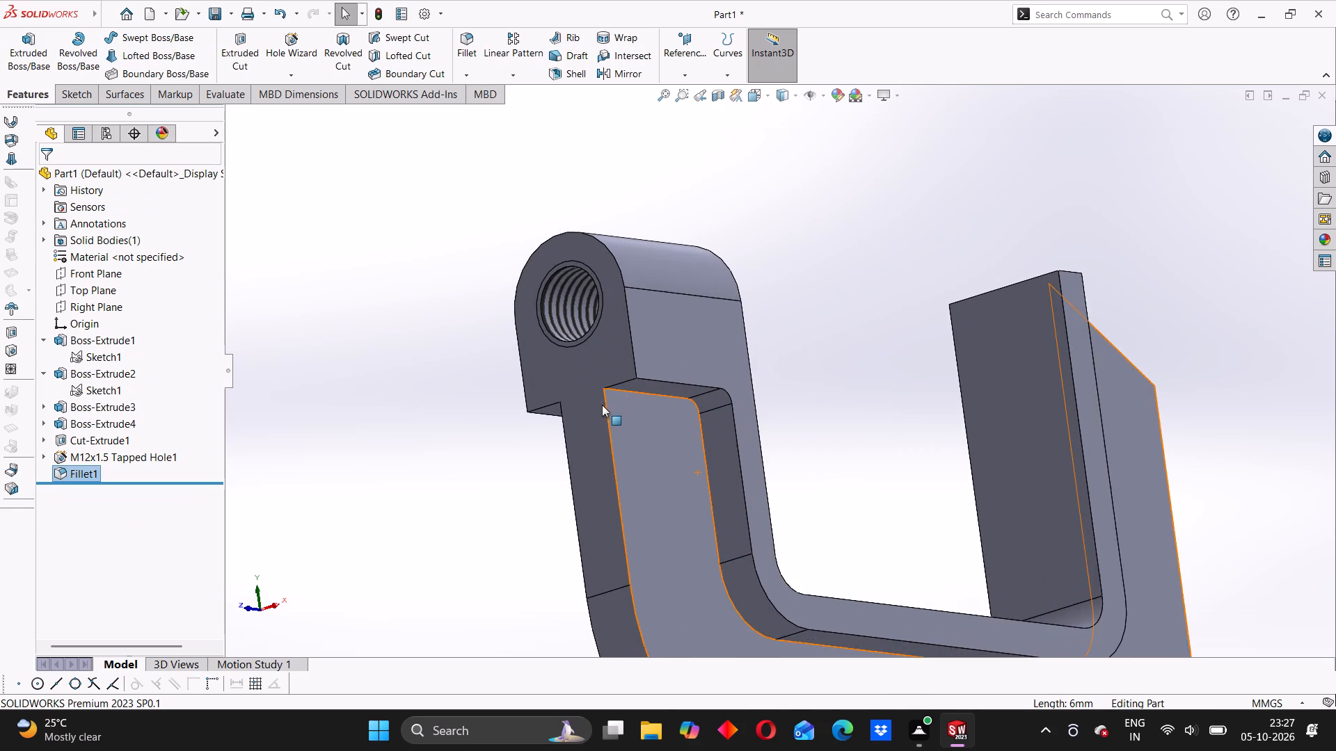
{"action": "scroll", "coordinate": [671, 424], "scroll_direction": "down", "scroll_amount": 1}
{"action": "left_click", "coordinate": [829, 412]}
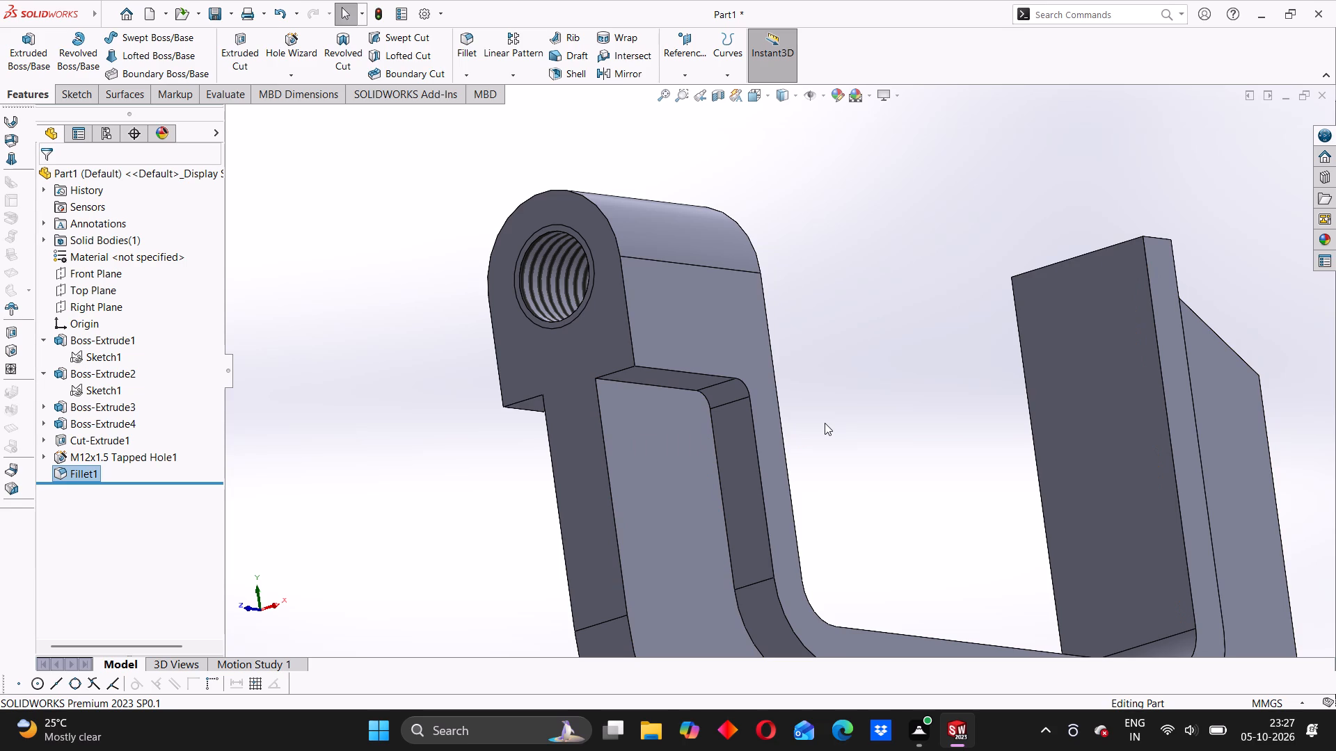
{"action": "scroll", "coordinate": [850, 457], "scroll_direction": "up", "scroll_amount": 2}
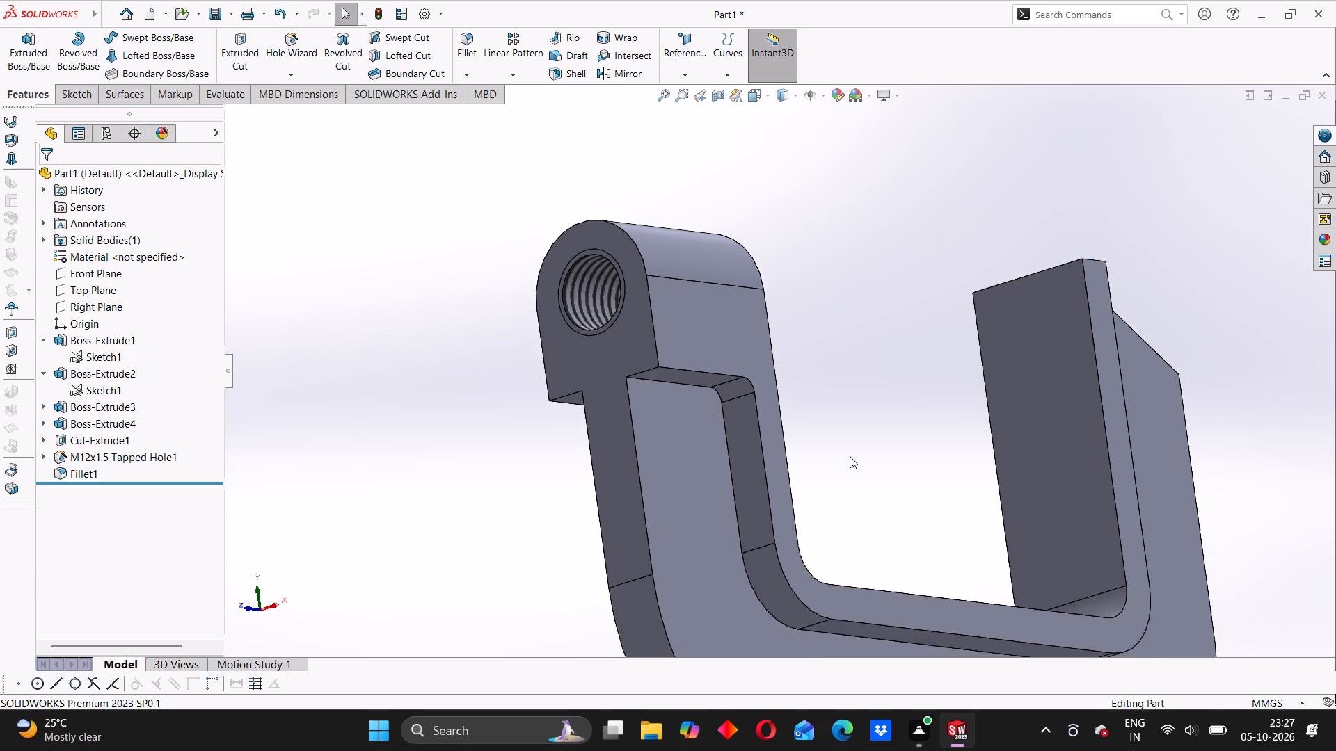
{"action": "scroll", "coordinate": [850, 456], "scroll_direction": "up", "scroll_amount": 2}
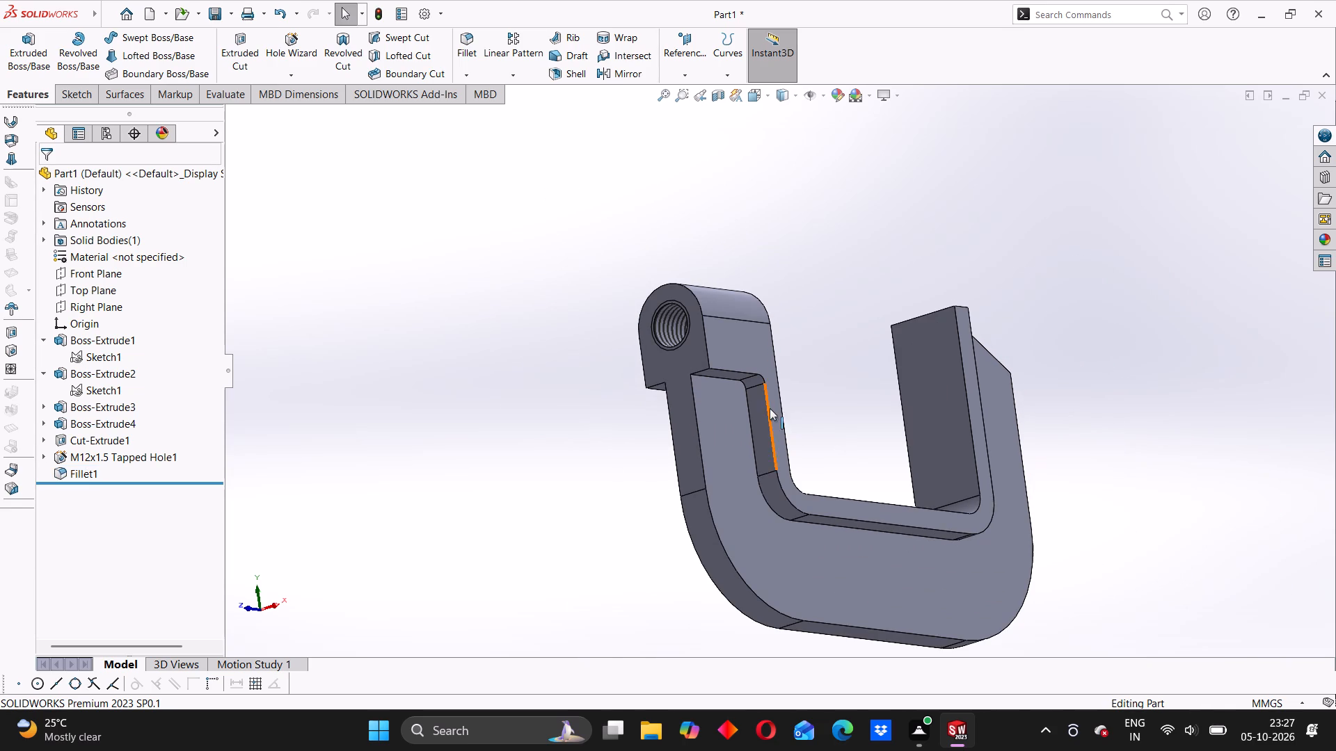
{"action": "middle_click_drag", "start_coordinate": [771, 410], "coordinate": [790, 485]}
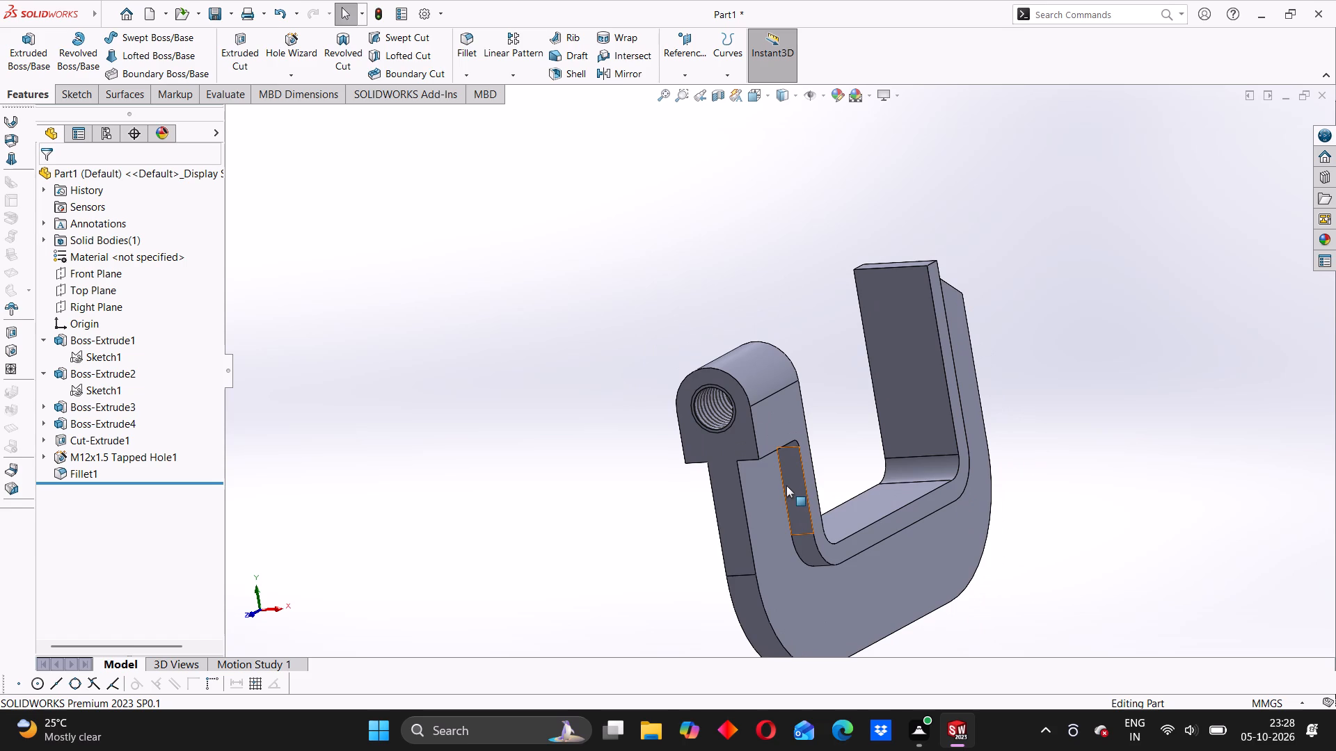
{"action": "scroll", "coordinate": [843, 425], "scroll_direction": "up", "scroll_amount": 2}
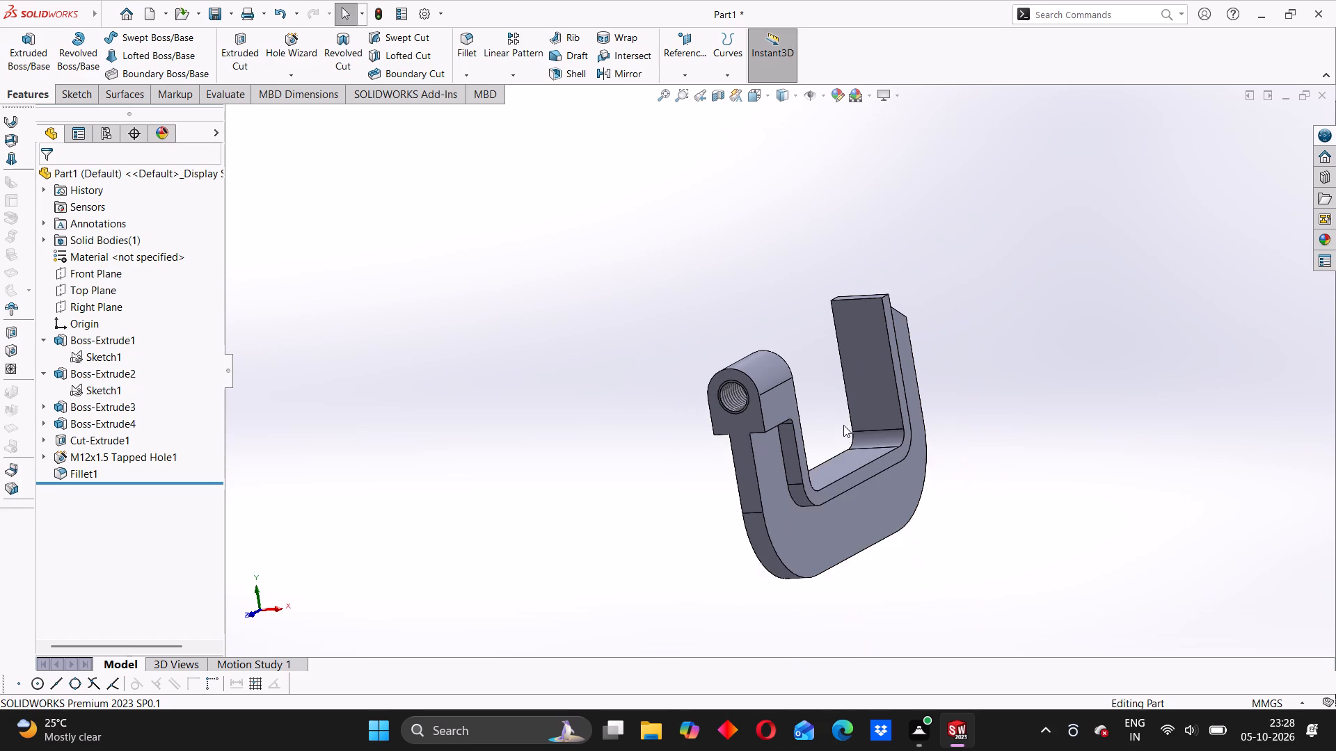
{"action": "middle_click_drag", "start_coordinate": [829, 450], "coordinate": [889, 485]}
{"action": "middle_click_drag", "start_coordinate": [820, 505], "coordinate": [1006, 519]}
{"action": "middle_click_drag", "start_coordinate": [788, 373], "coordinate": [907, 462]}
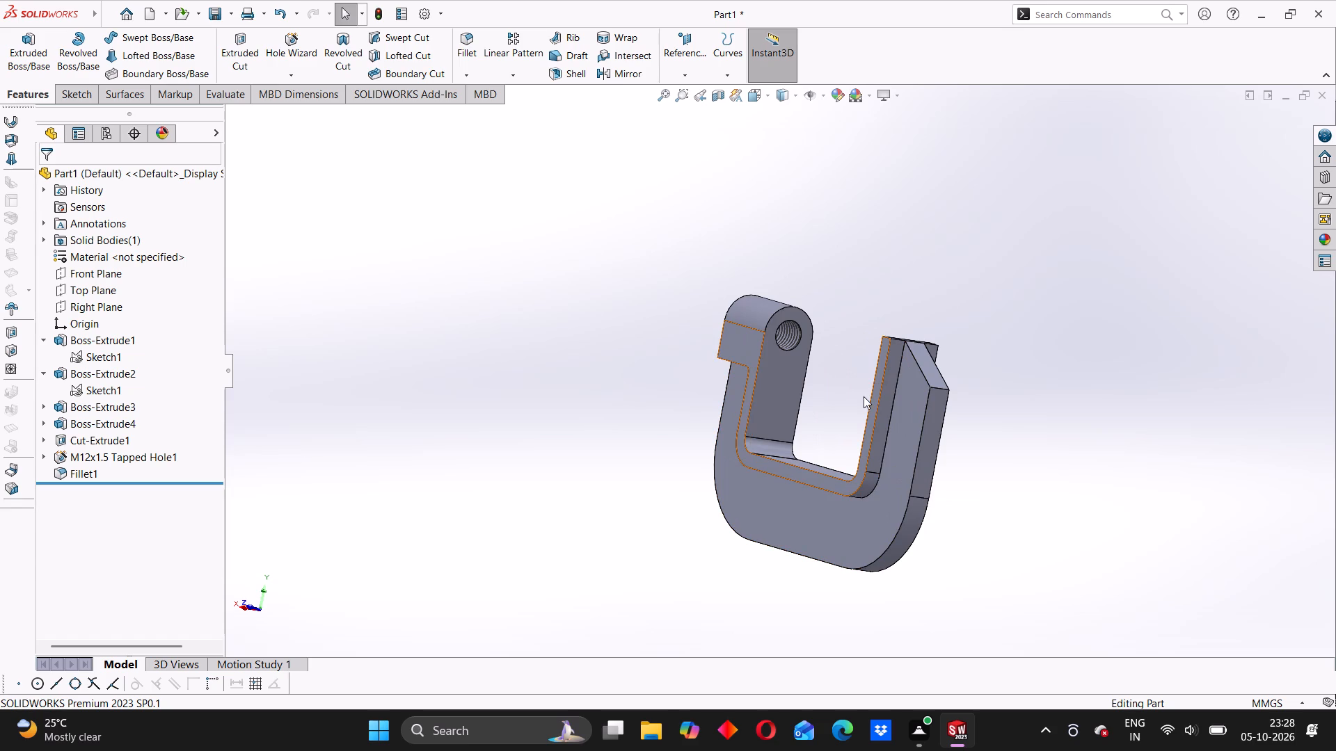
Apply the cast lead metal appearance to the whole frame part and inspect it from several angles.
{"action": "left_click", "coordinate": [835, 89]}
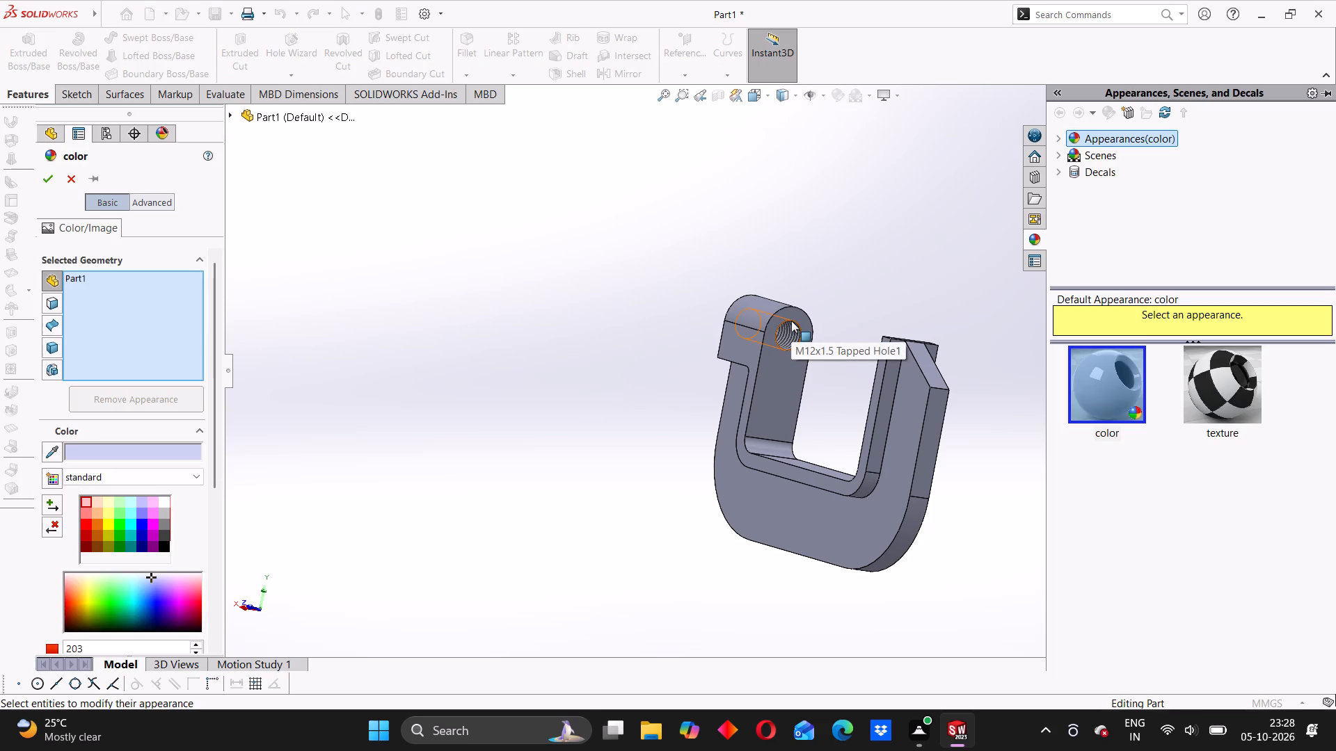
{"action": "left_click", "coordinate": [1063, 140]}
{"action": "left_click", "coordinate": [1104, 167]}
{"action": "left_click", "coordinate": [1104, 167]}
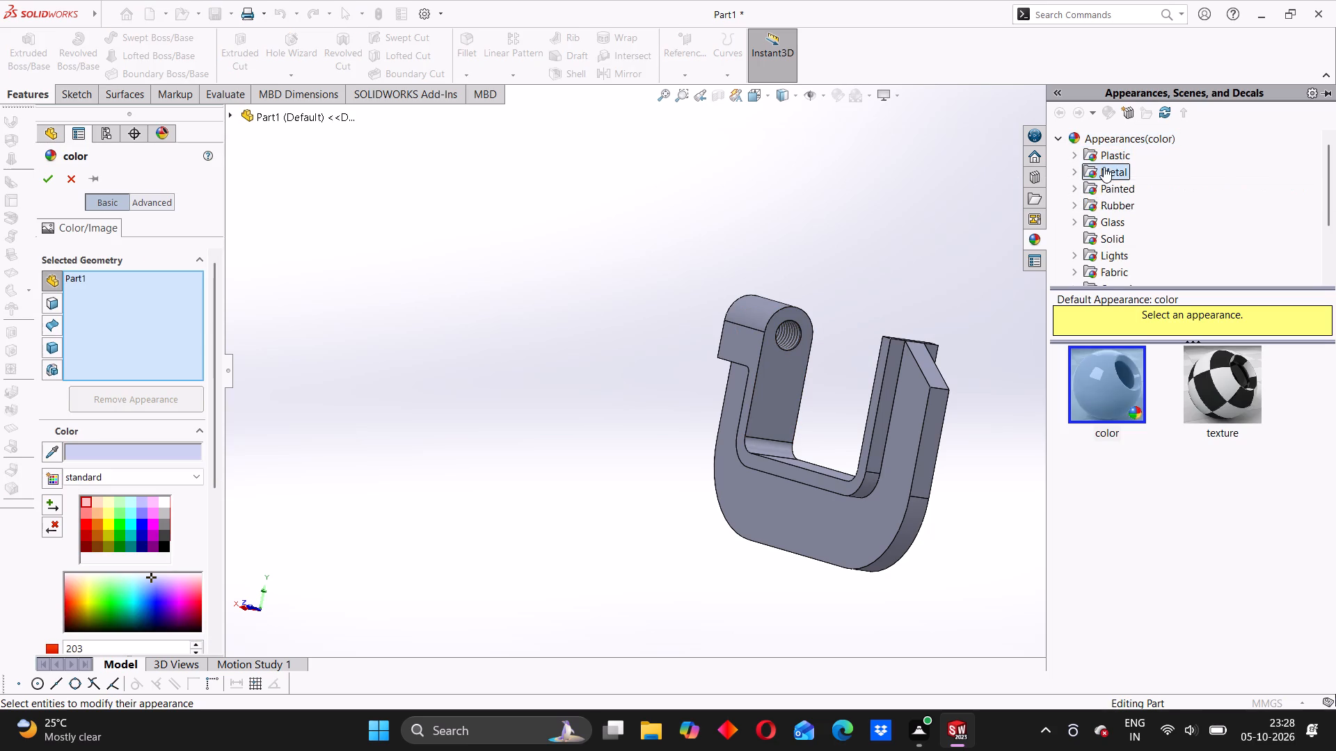
{"action": "scroll", "coordinate": [1205, 500], "scroll_direction": "down", "scroll_amount": 3}
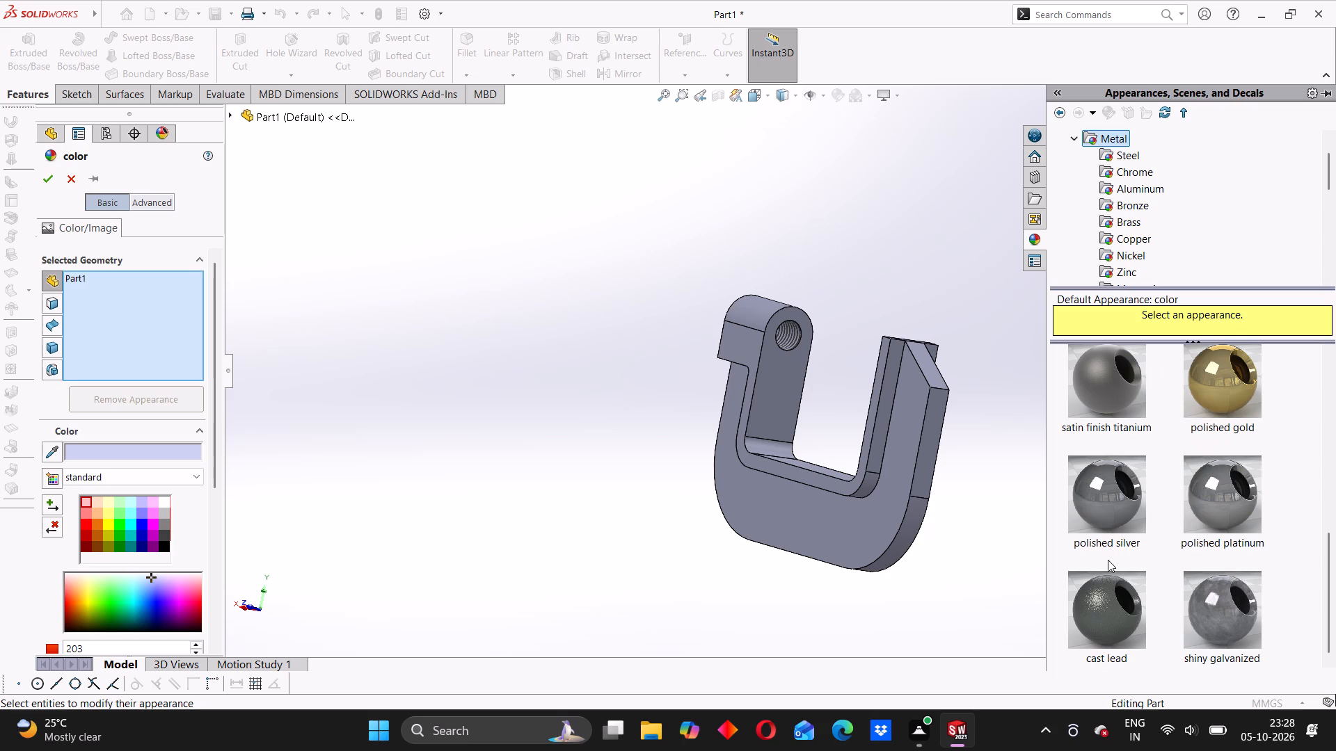
{"action": "left_click", "coordinate": [1110, 629]}
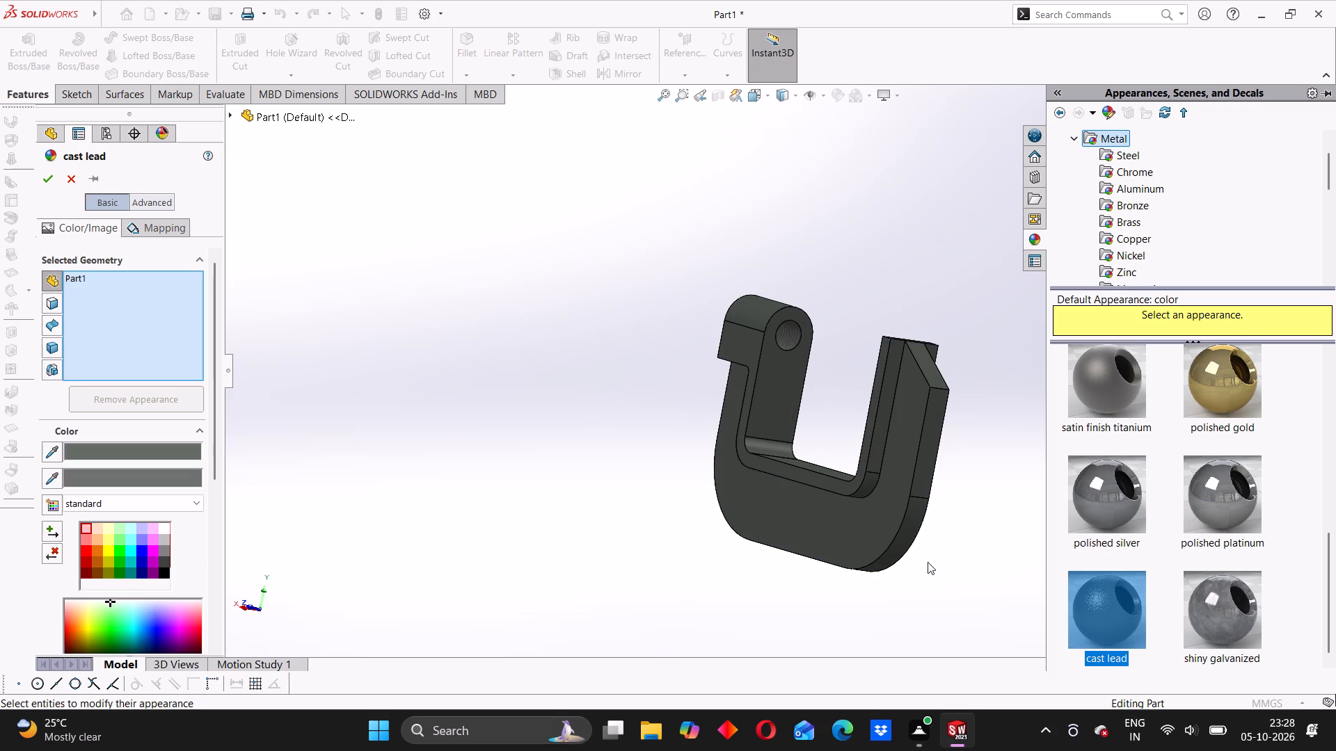
{"action": "middle_click_drag", "start_coordinate": [918, 528], "coordinate": [724, 542]}
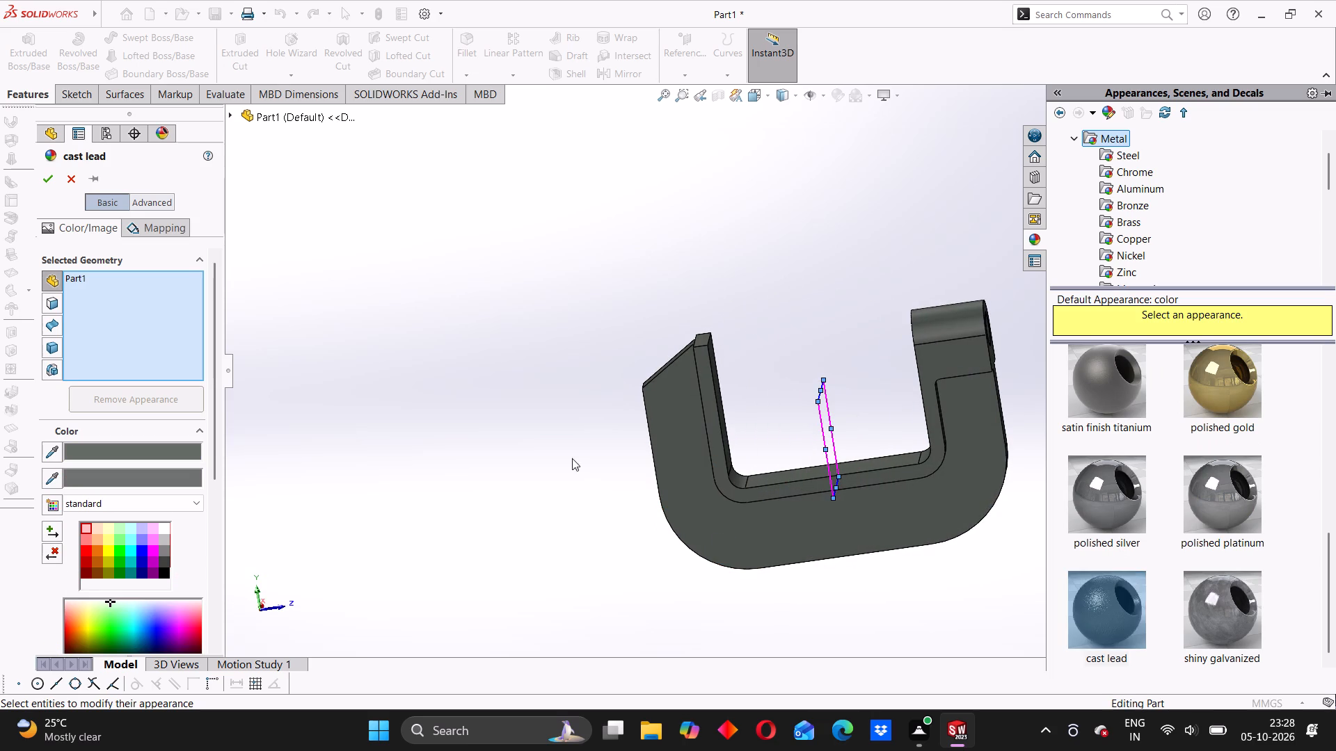
{"action": "left_click", "coordinate": [570, 458]}
{"action": "middle_click_drag", "start_coordinate": [686, 495], "coordinate": [854, 537]}
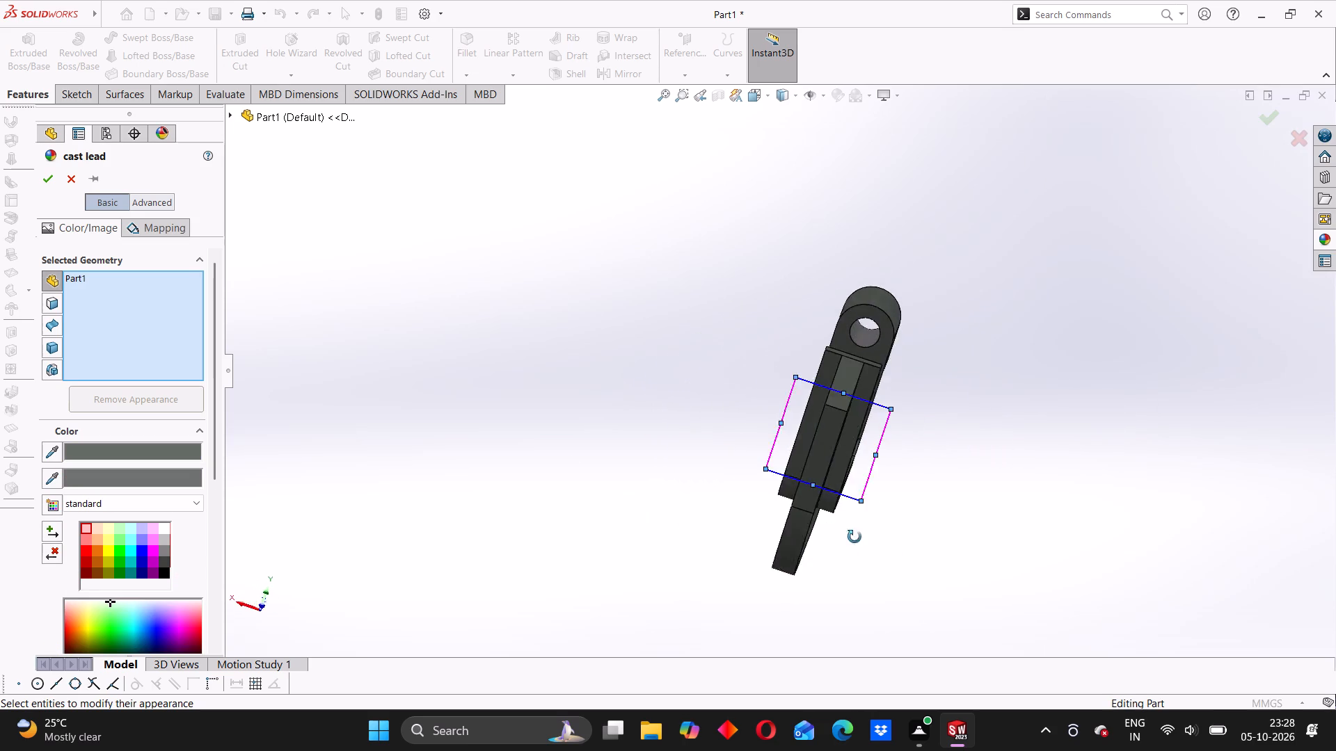
{"action": "middle_click_drag", "start_coordinate": [854, 537], "coordinate": [948, 567]}
{"action": "middle_click_drag", "start_coordinate": [779, 554], "coordinate": [827, 622]}
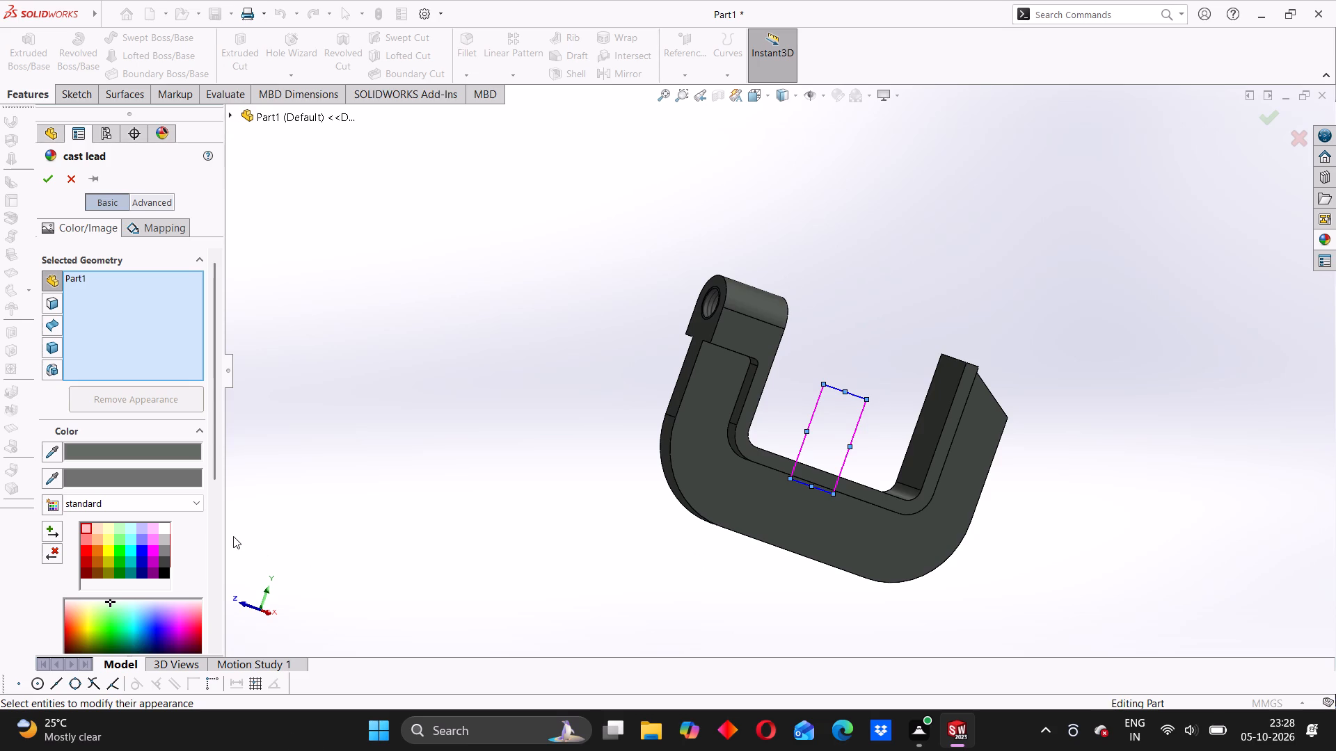
{"action": "left_click", "coordinate": [542, 452]}
Clear the part from the appearance's selected geometry, change the cast lead colour to blue, and reselect the frame part.
{"action": "right_click", "coordinate": [90, 276]}
{"action": "left_click", "coordinate": [115, 310]}
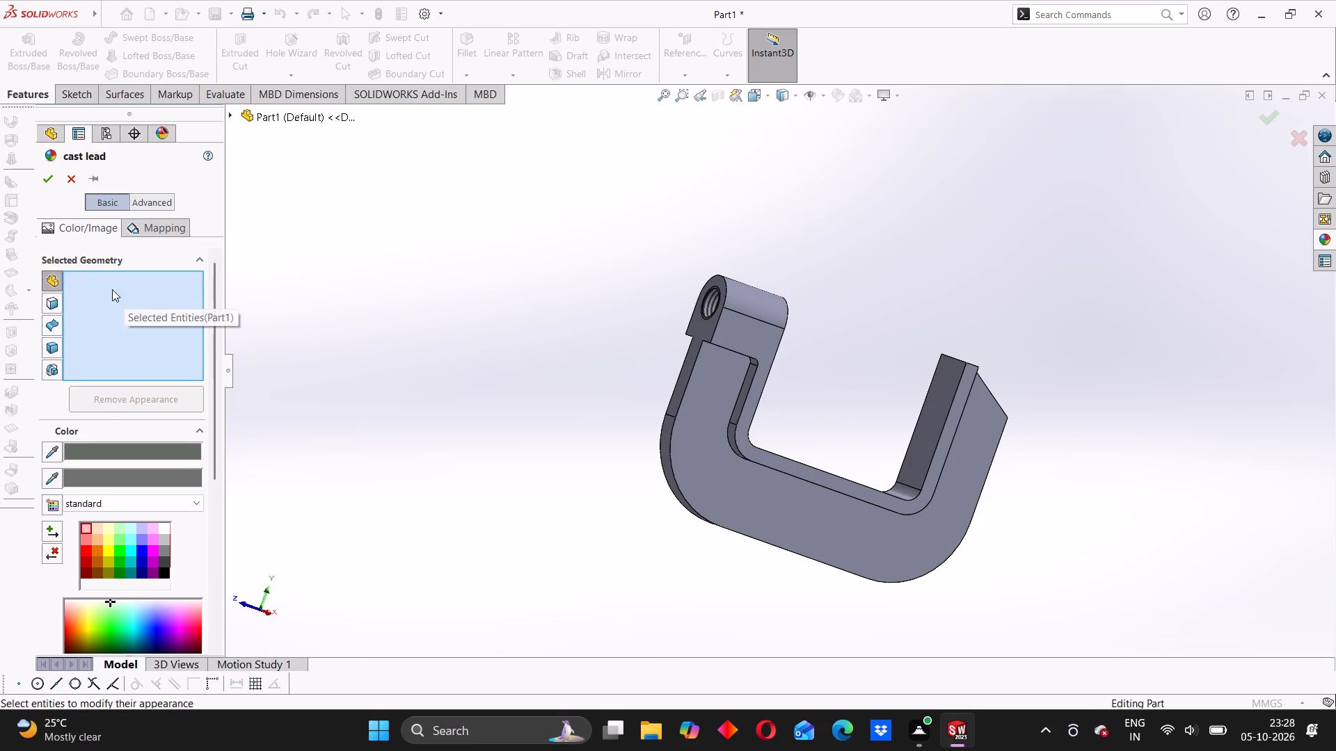
{"action": "left_click_drag", "start_coordinate": [216, 431], "coordinate": [216, 471]}
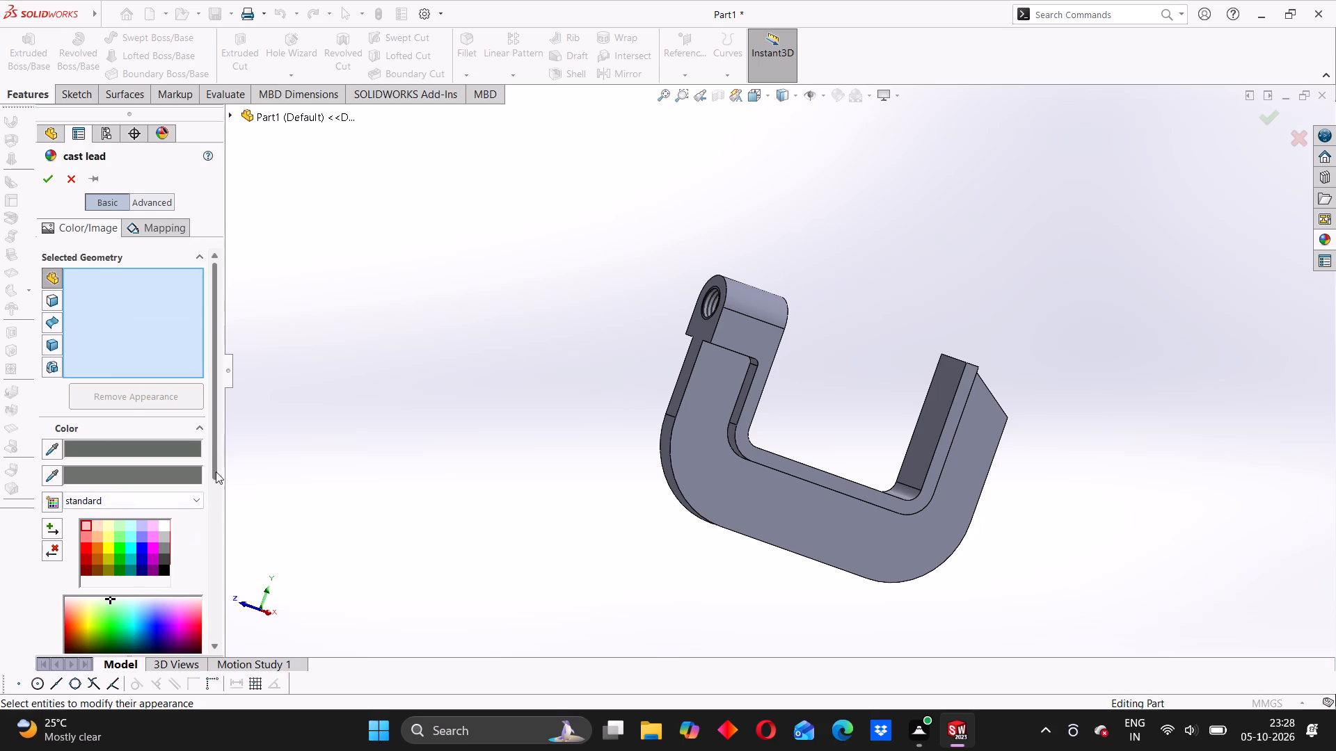
{"action": "left_click_drag", "start_coordinate": [216, 471], "coordinate": [225, 525]}
{"action": "left_click", "coordinate": [154, 454]}
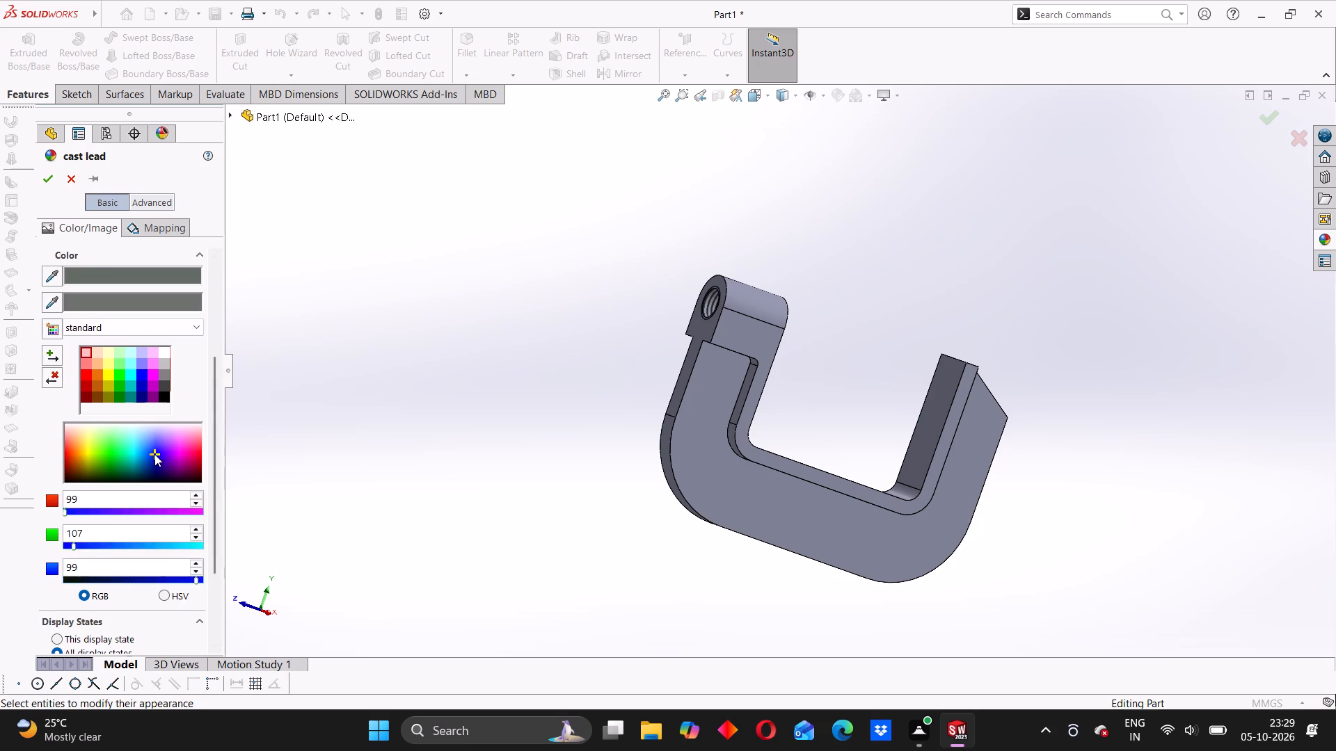
{"action": "scroll", "coordinate": [135, 426], "scroll_direction": "up", "scroll_amount": 3}
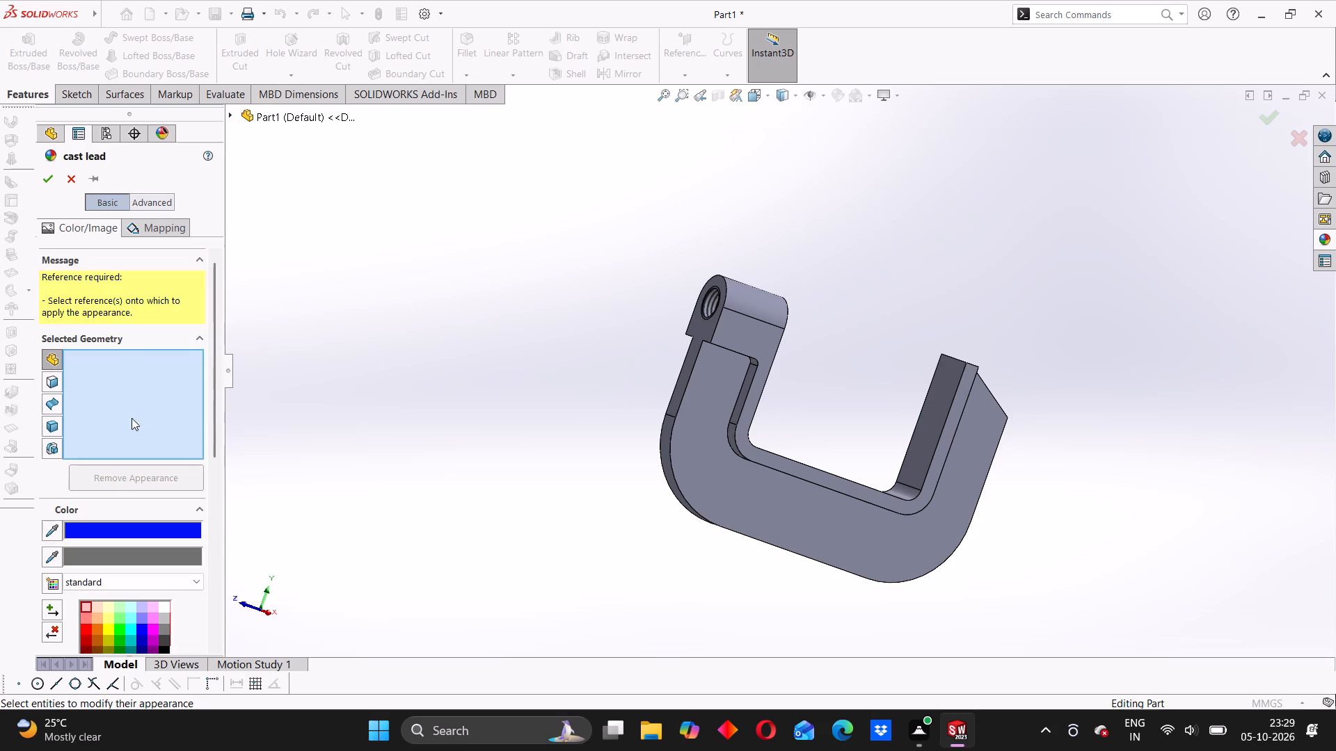
{"action": "left_click", "coordinate": [708, 407]}
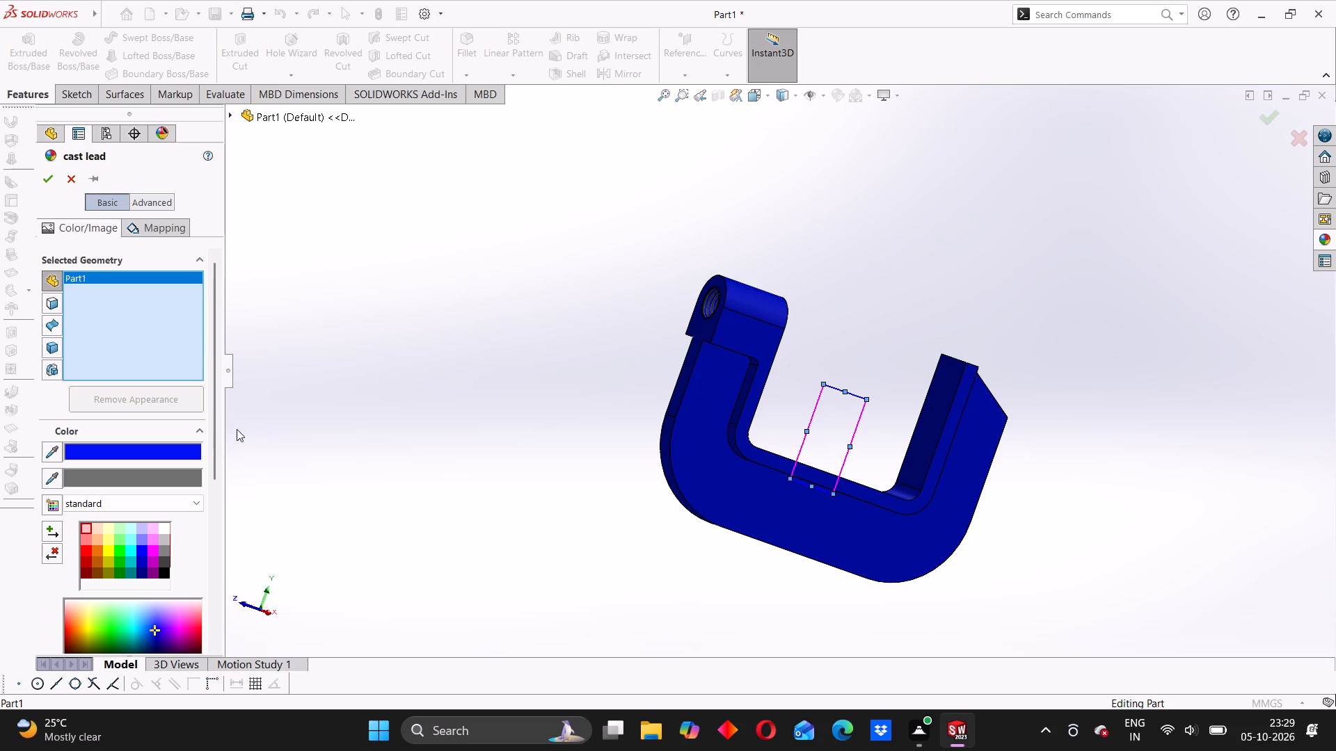
Lighten the frame's cast lead colour by setting its green component to 175 and apply the appearance.
{"action": "left_click_drag", "start_coordinate": [216, 441], "coordinate": [211, 510]}
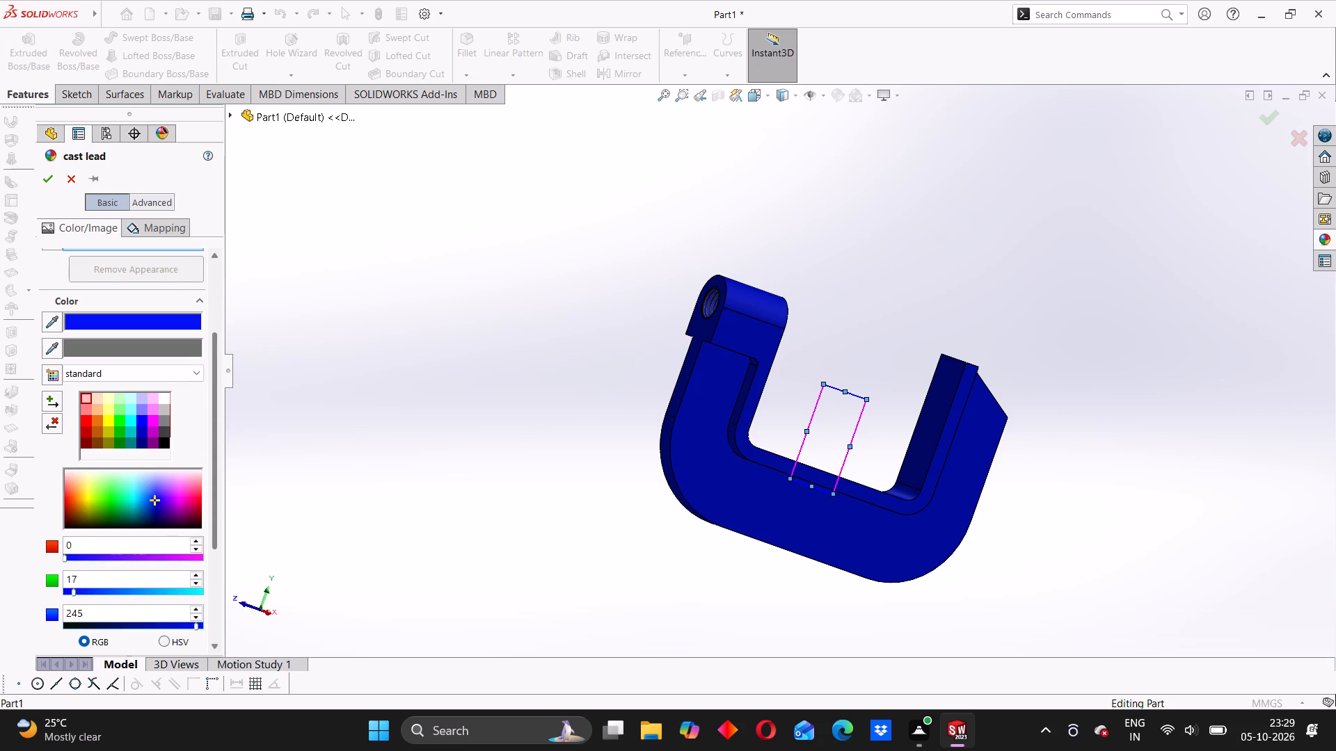
{"action": "left_click_drag", "start_coordinate": [87, 585], "coordinate": [60, 582]}
{"action": "type", "text": "175"}
{"action": "key", "text": "Return"}
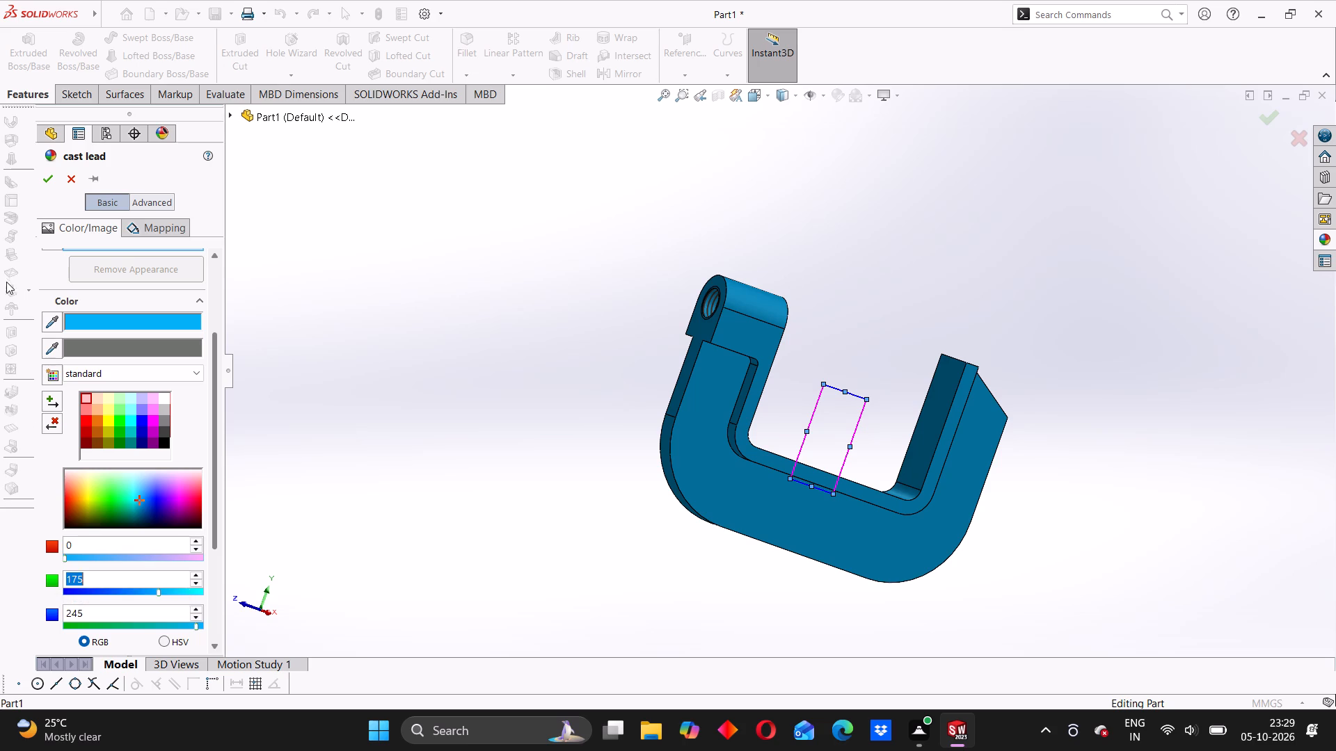
{"action": "left_click", "coordinate": [44, 181]}
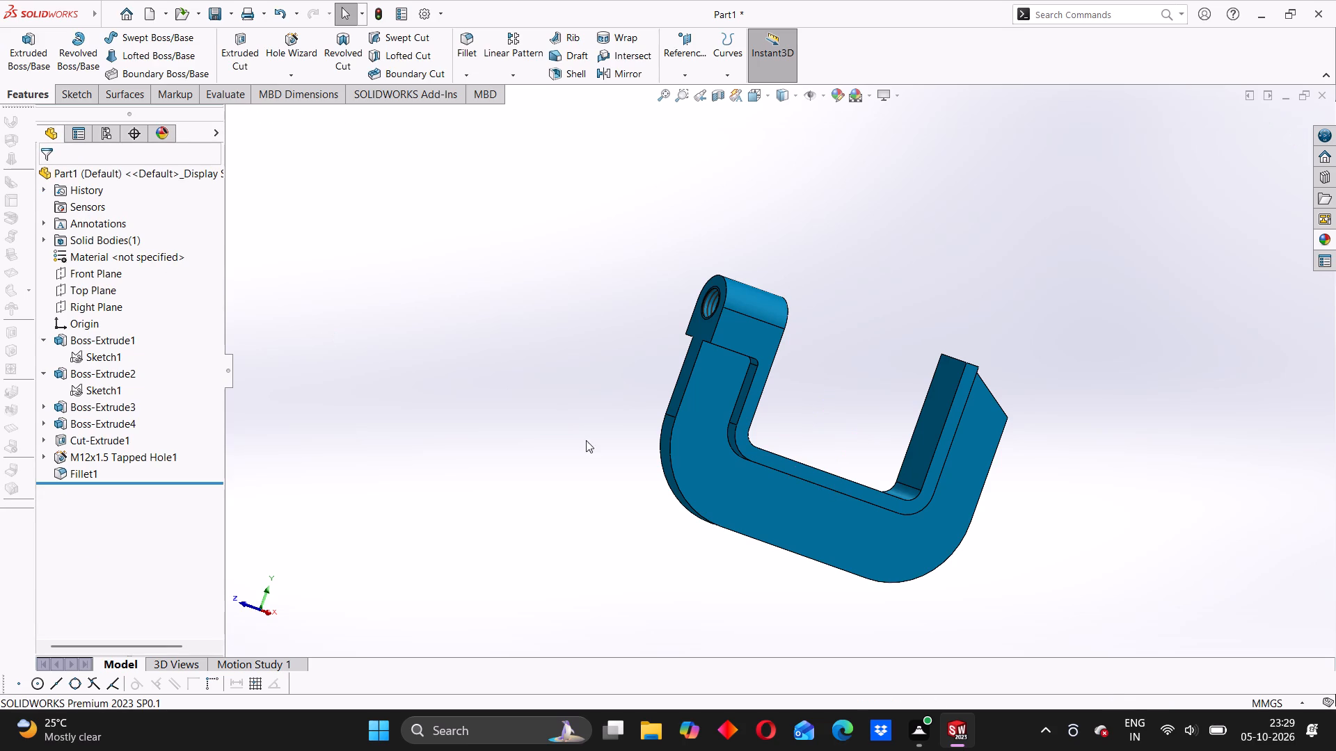
Examine the recoloured clamp frame from both sides, the boss end and above.
{"action": "middle_click_drag", "start_coordinate": [596, 454], "coordinate": [856, 624]}
{"action": "middle_click_drag", "start_coordinate": [613, 432], "coordinate": [849, 487]}
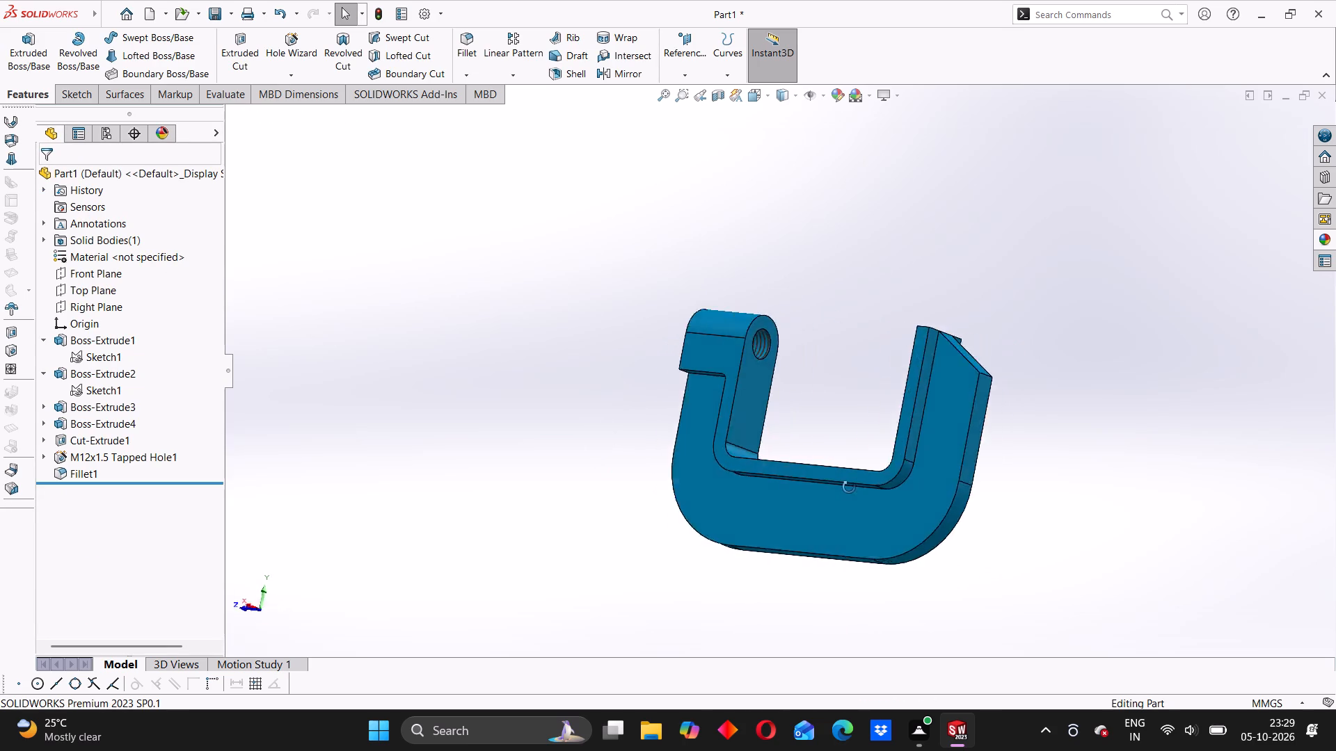
{"action": "middle_click_drag", "start_coordinate": [849, 487], "coordinate": [955, 528]}
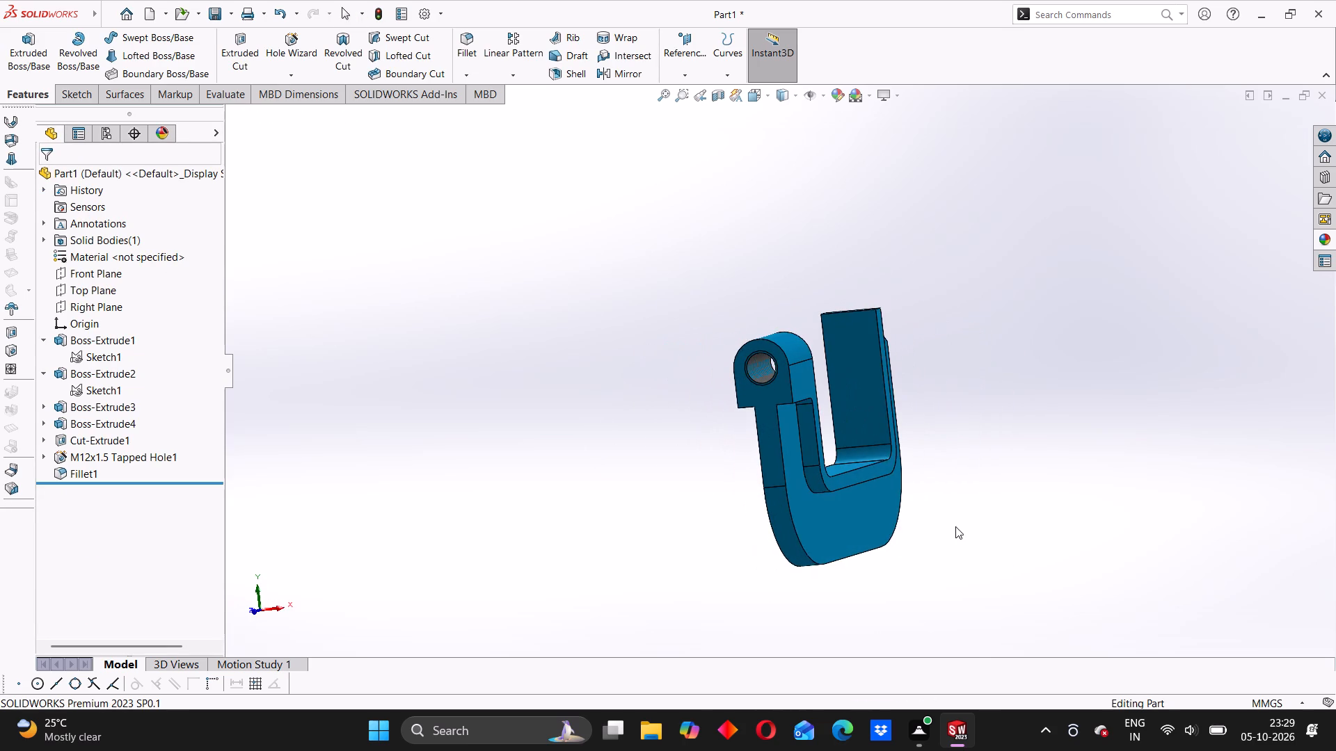
{"action": "scroll", "coordinate": [765, 390], "scroll_direction": "down", "scroll_amount": 6}
{"action": "middle_click_drag", "start_coordinate": [732, 334], "coordinate": [875, 375]}
{"action": "scroll", "coordinate": [663, 346], "scroll_direction": "up", "scroll_amount": 10}
{"action": "scroll", "coordinate": [733, 411], "scroll_direction": "up", "scroll_amount": 2}
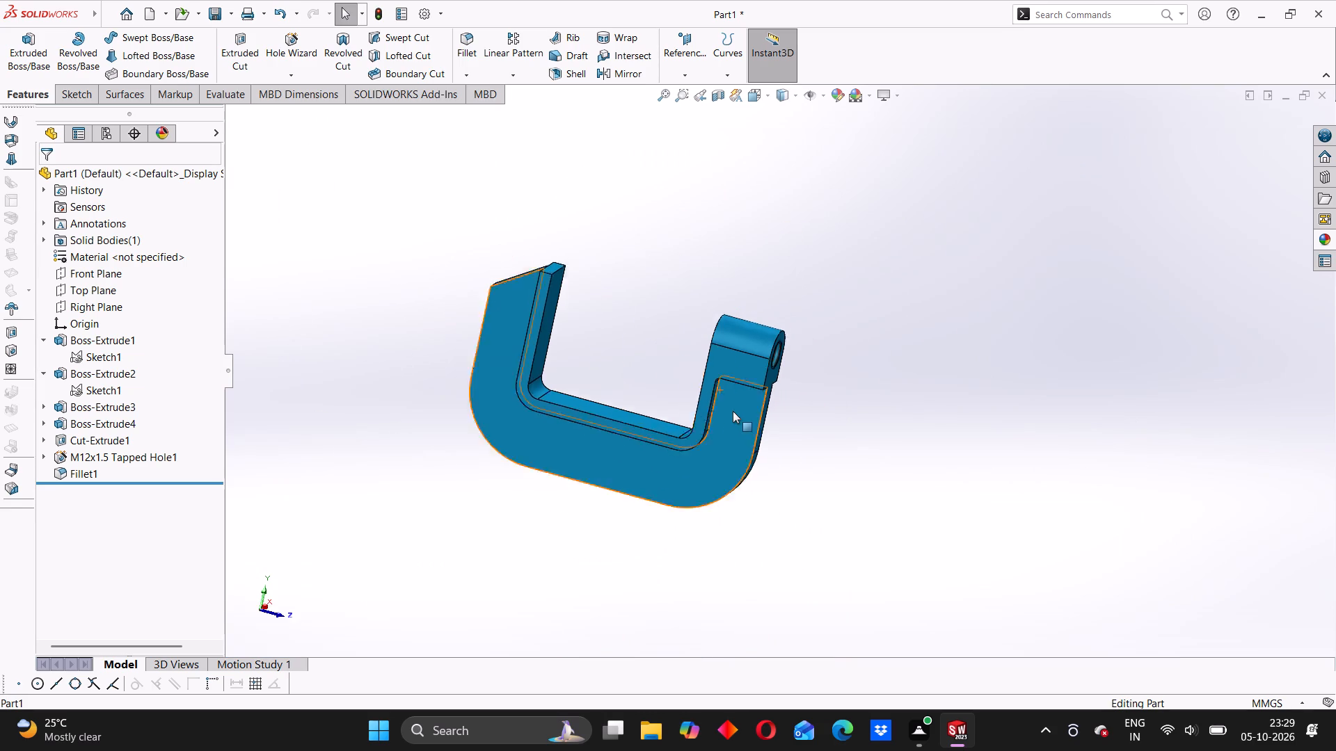
{"action": "scroll", "coordinate": [733, 411], "scroll_direction": "up", "scroll_amount": 1}
{"action": "middle_click_drag", "start_coordinate": [746, 436], "coordinate": [559, 407]}
{"action": "middle_click_drag", "start_coordinate": [710, 446], "coordinate": [502, 437]}
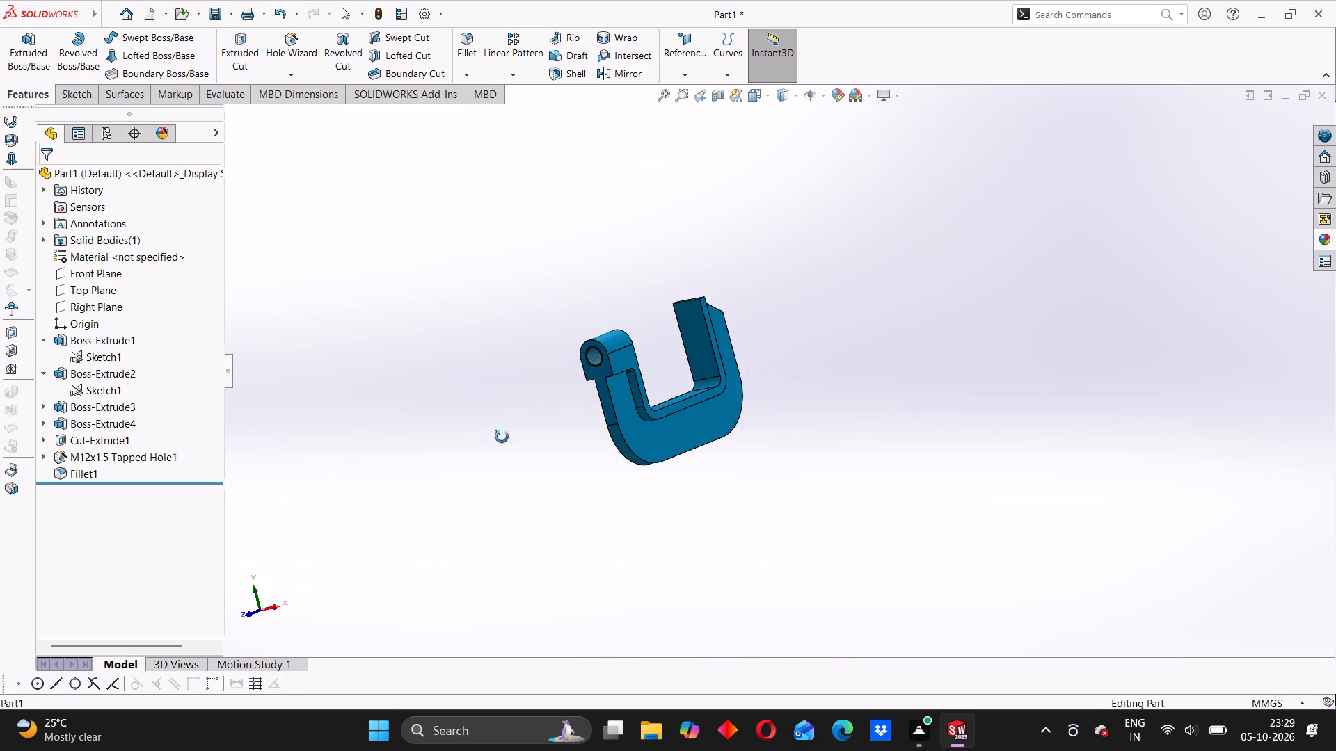
{"action": "middle_click_drag", "start_coordinate": [502, 437], "coordinate": [483, 441]}
{"action": "scroll", "coordinate": [676, 318], "scroll_direction": "down", "scroll_amount": 3}
{"action": "middle_click_drag", "start_coordinate": [641, 360], "coordinate": [666, 487]}
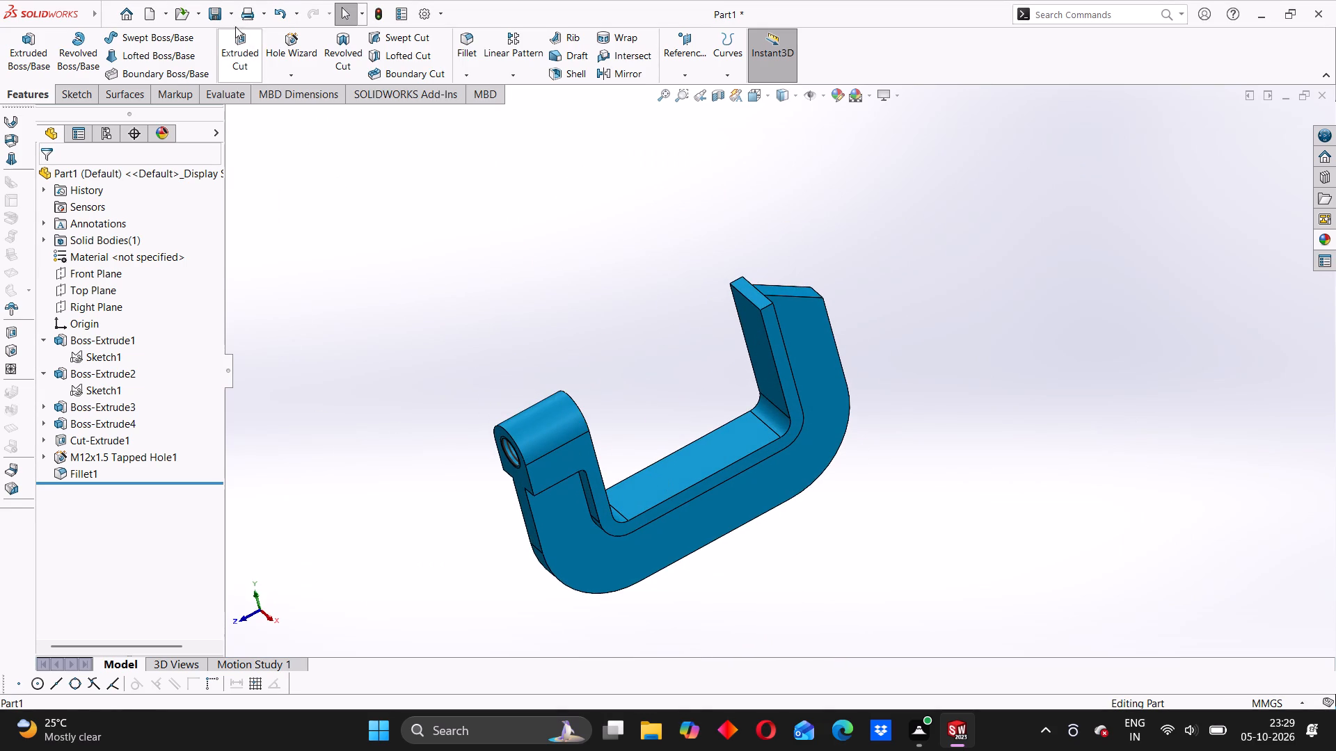
Save the frame as Part1 in a new folder named ASSEMBLY 9 inside Downloads.
{"action": "left_click", "coordinate": [233, 12]}
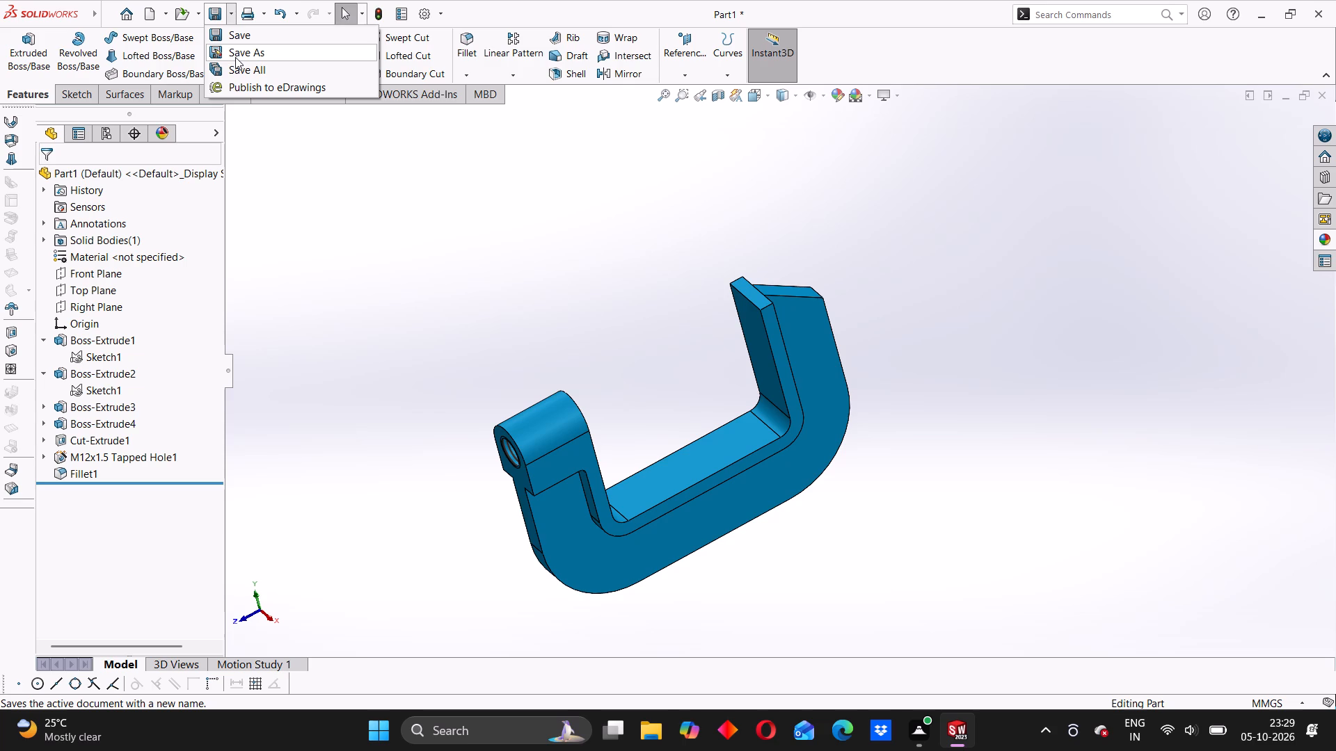
{"action": "left_click", "coordinate": [235, 57]}
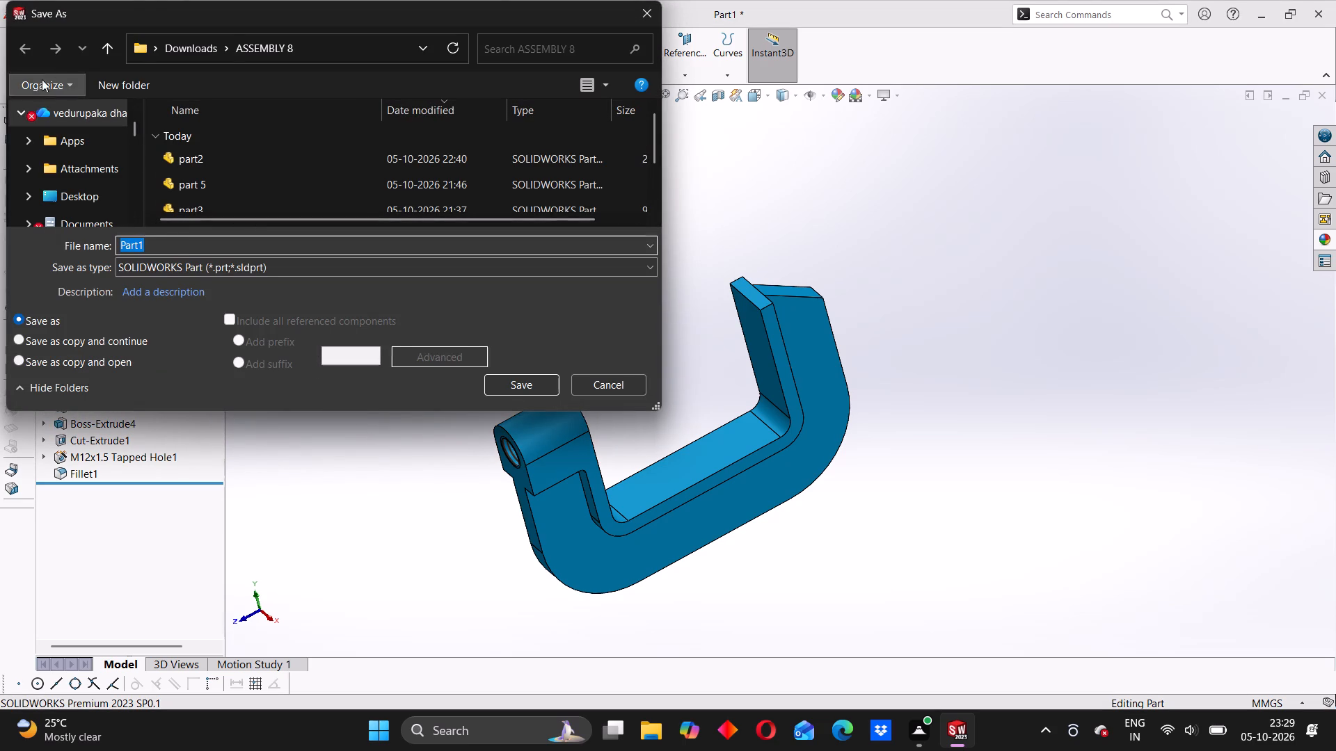
{"action": "left_click", "coordinate": [177, 49]}
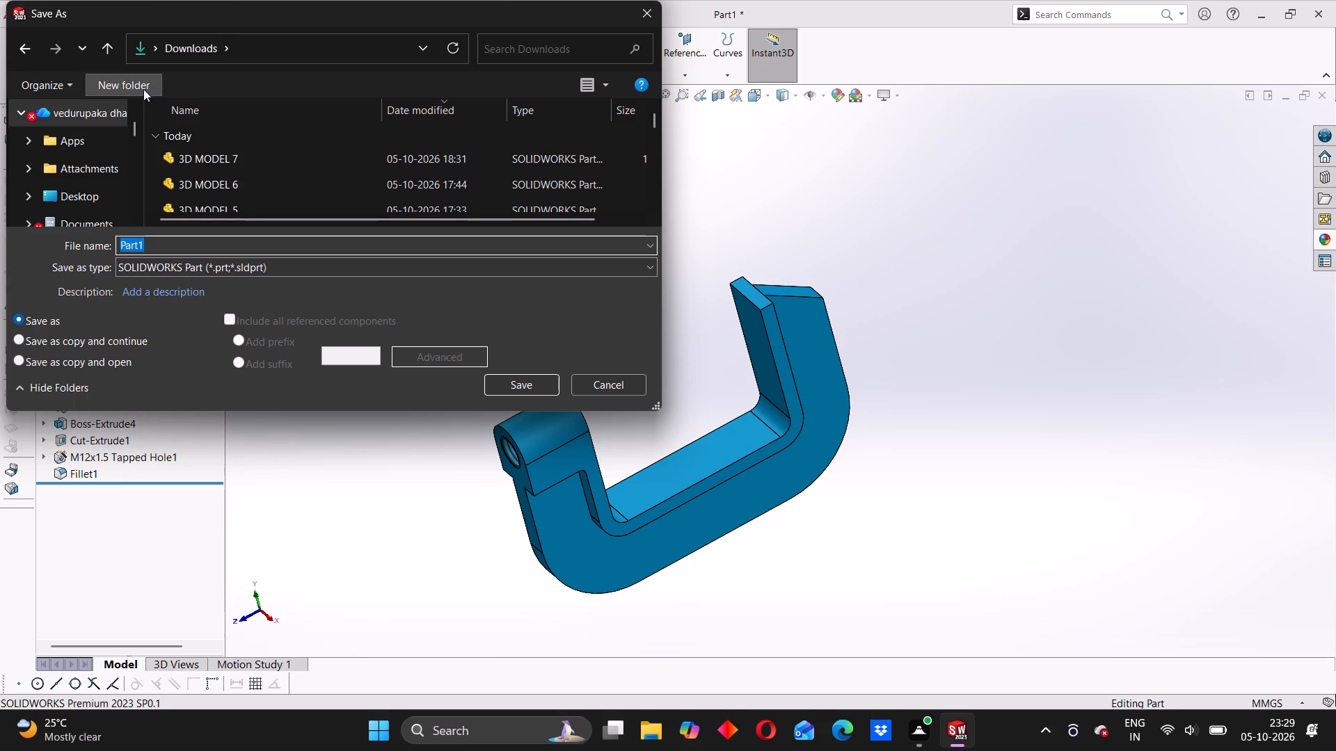
{"action": "left_click", "coordinate": [141, 88]}
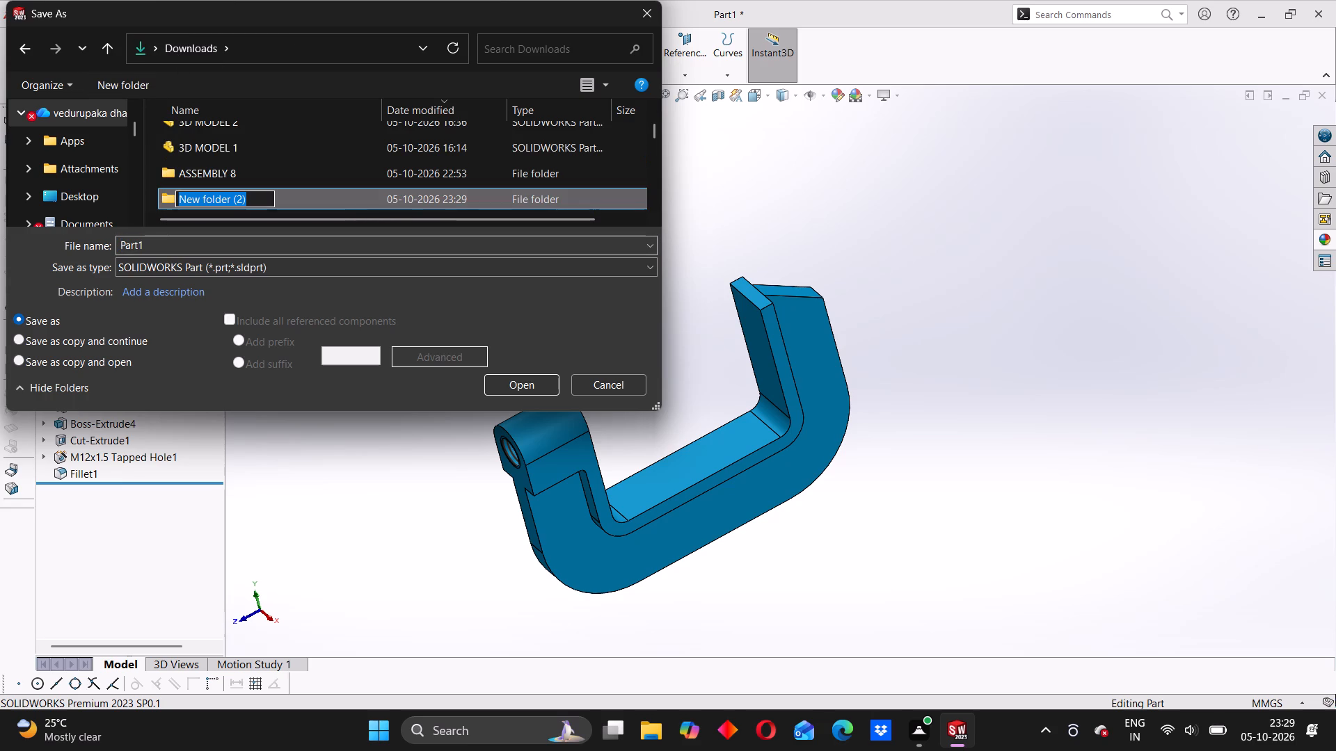
{"action": "key", "text": "a"}
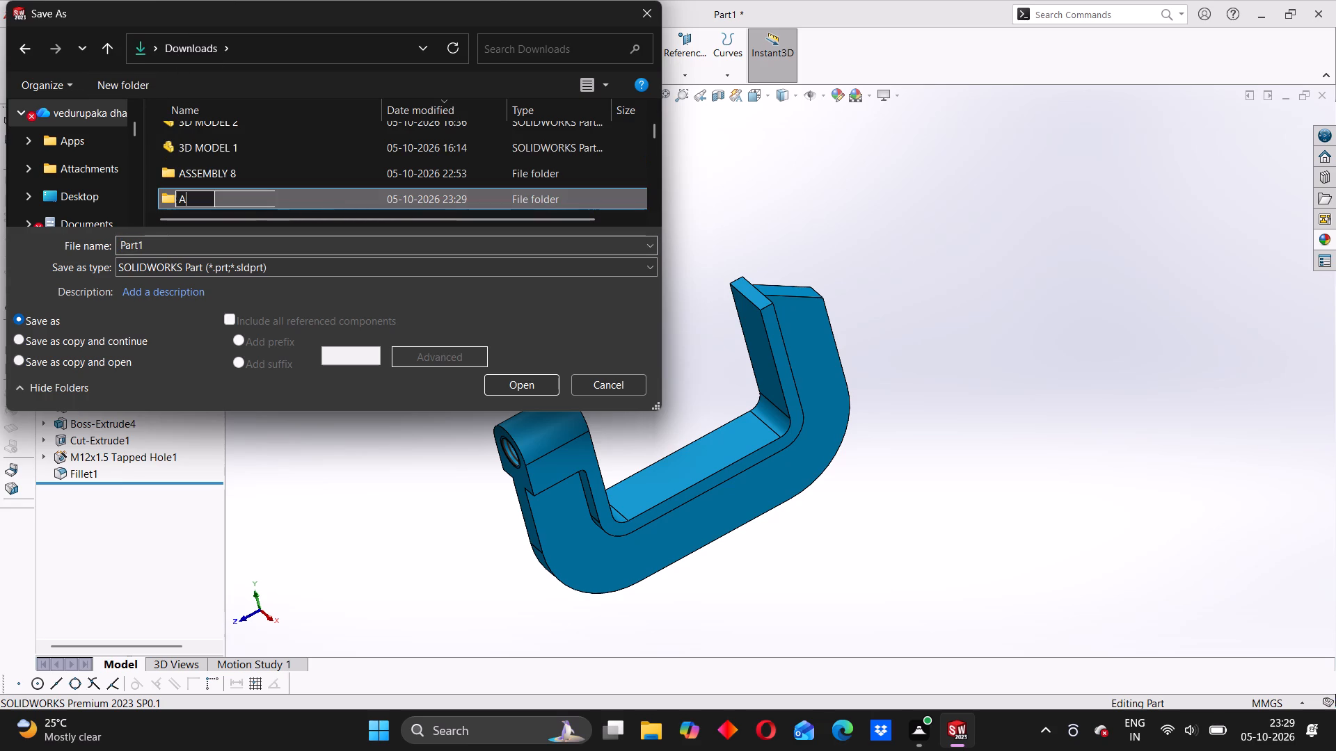
{"action": "type", "text": "SSE"}
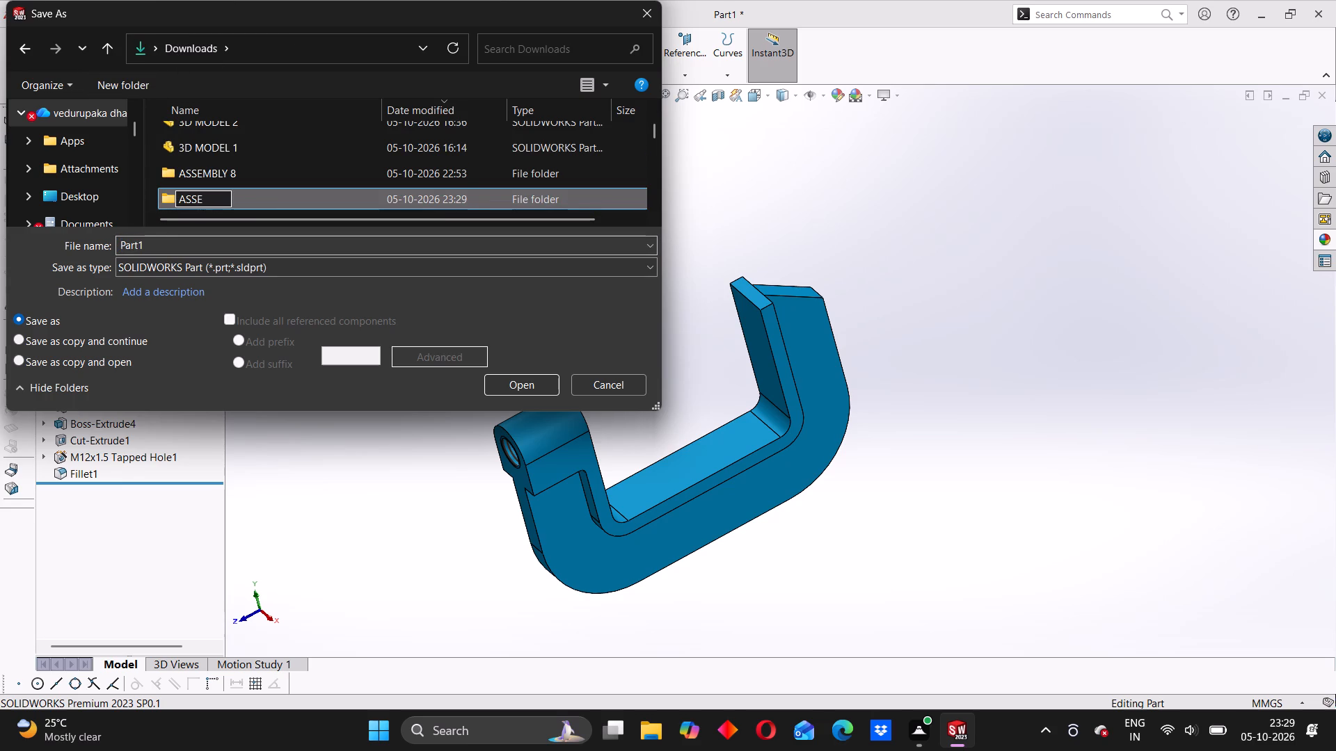
{"action": "type", "text": "MBLY"}
{"action": "key", "text": "space"}
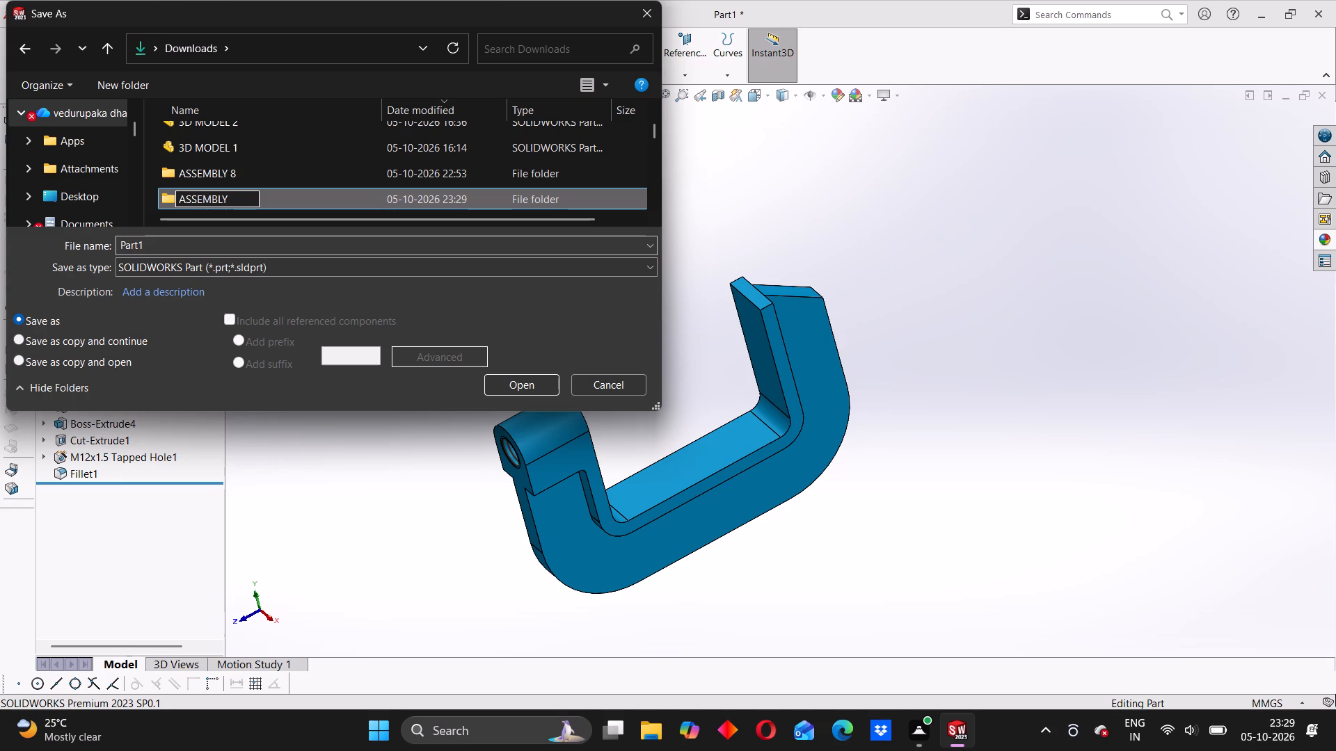
{"action": "key", "text": "9"}
{"action": "left_click", "coordinate": [520, 384]}
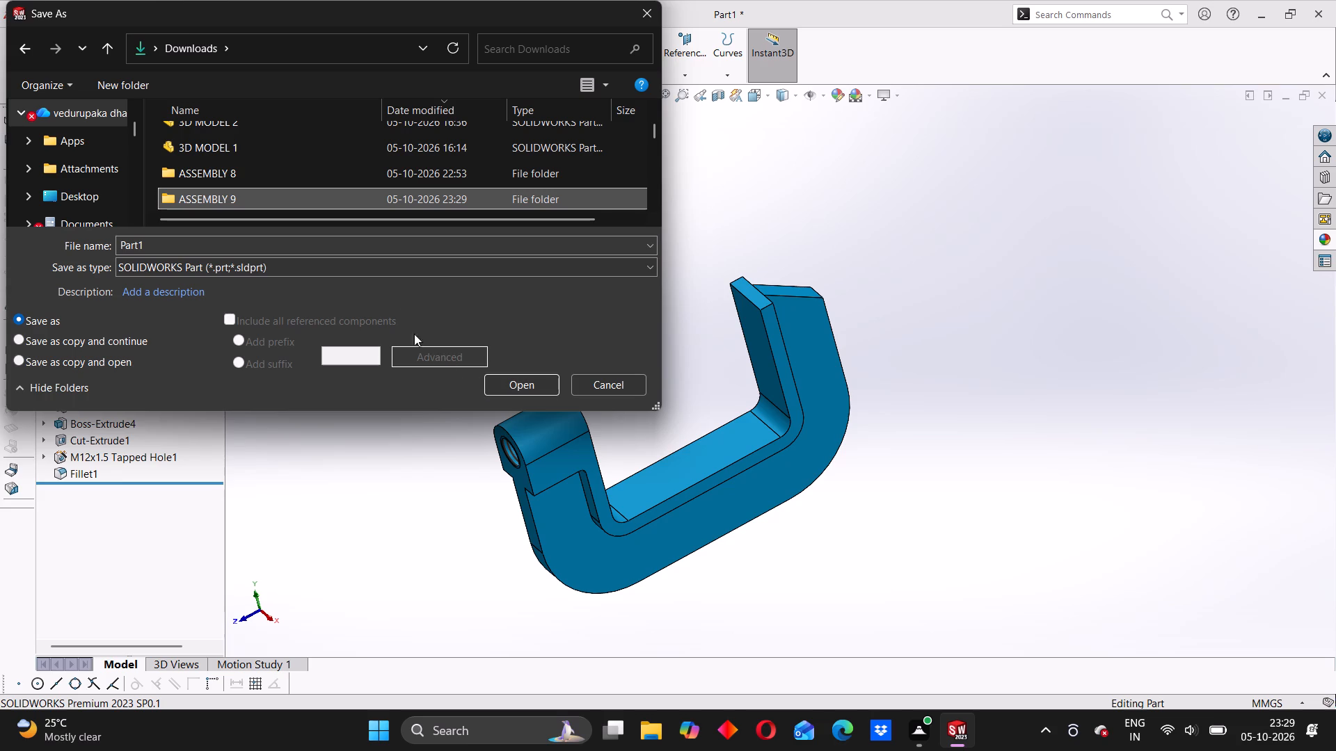
{"action": "double_click", "coordinate": [321, 198]}
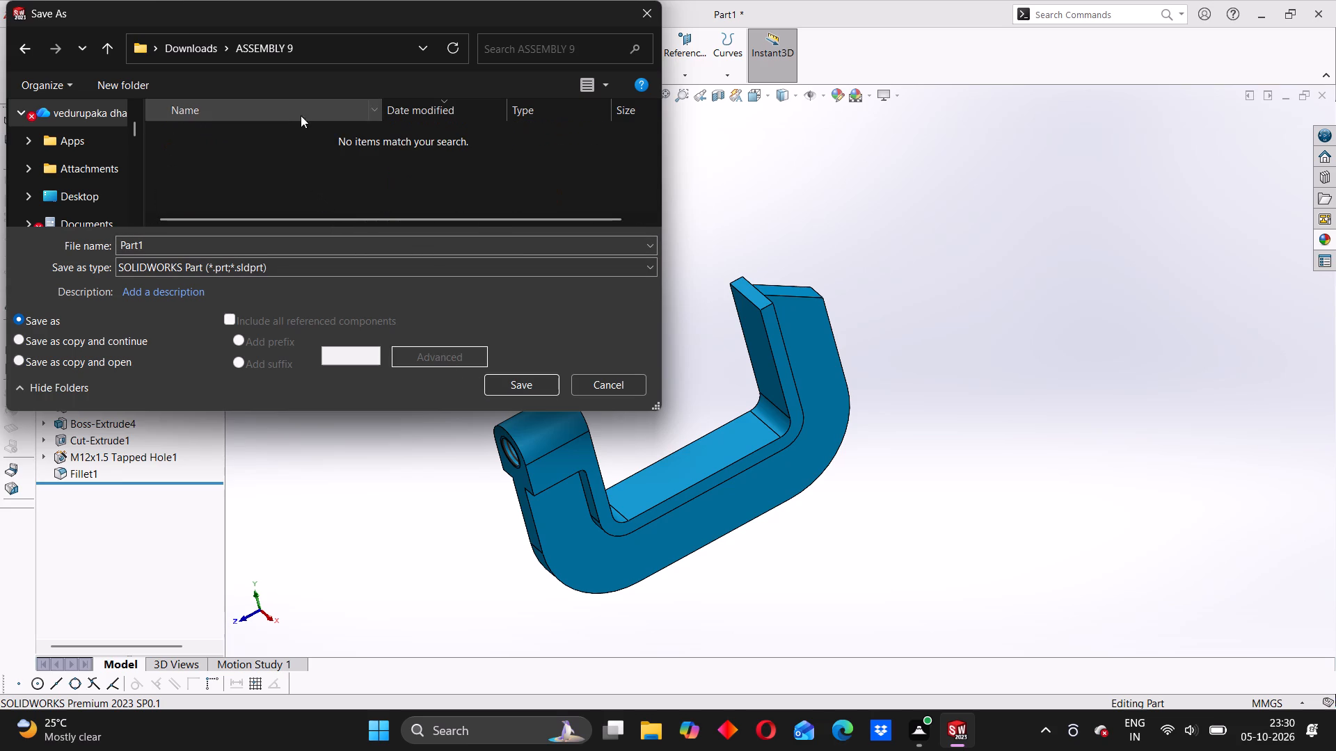
{"action": "left_click", "coordinate": [506, 383]}
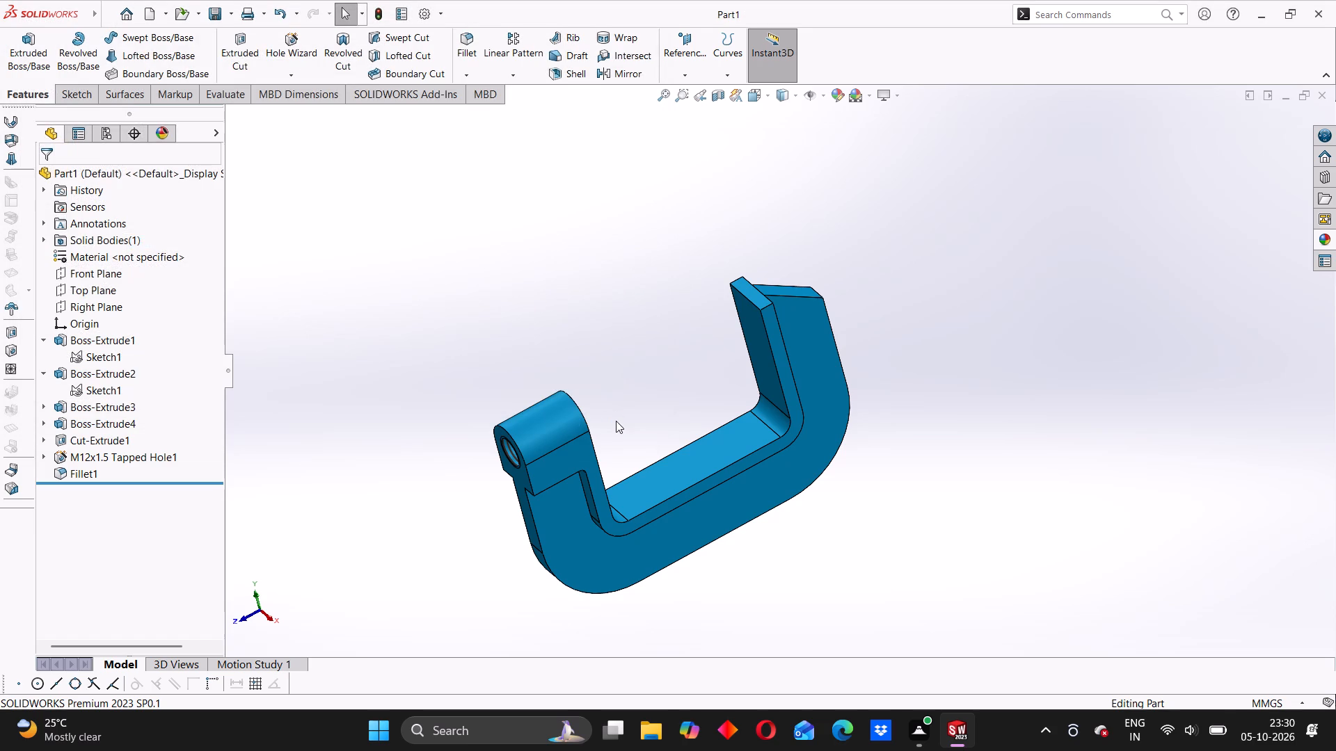
Examine the saved frame from several angles, including the tapped hole and the inside of the jaw.
{"action": "scroll", "coordinate": [627, 410], "scroll_direction": "up", "scroll_amount": 3}
{"action": "middle_click_drag", "start_coordinate": [641, 470], "coordinate": [671, 444]}
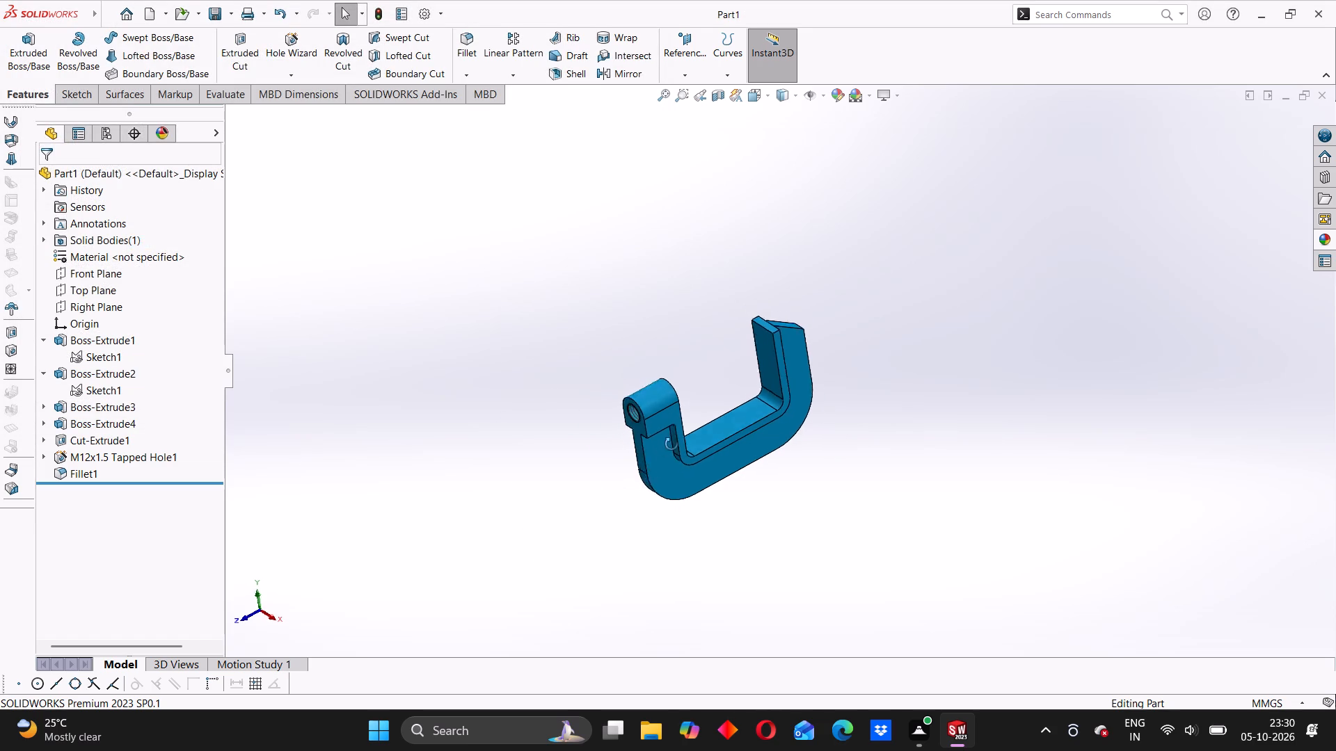
{"action": "middle_click_drag", "start_coordinate": [671, 444], "coordinate": [579, 337]}
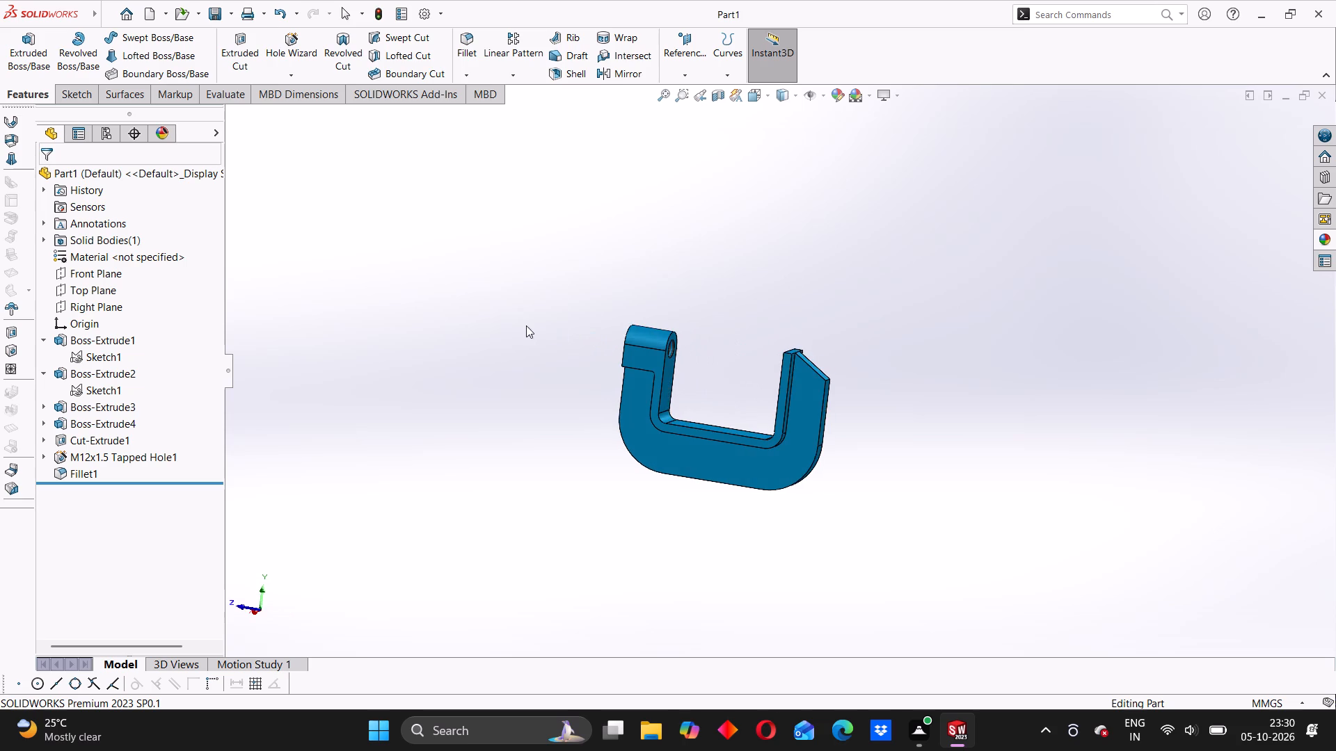
{"action": "scroll", "coordinate": [704, 412], "scroll_direction": "down", "scroll_amount": 4}
{"action": "middle_click_drag", "start_coordinate": [506, 405], "coordinate": [510, 405]}
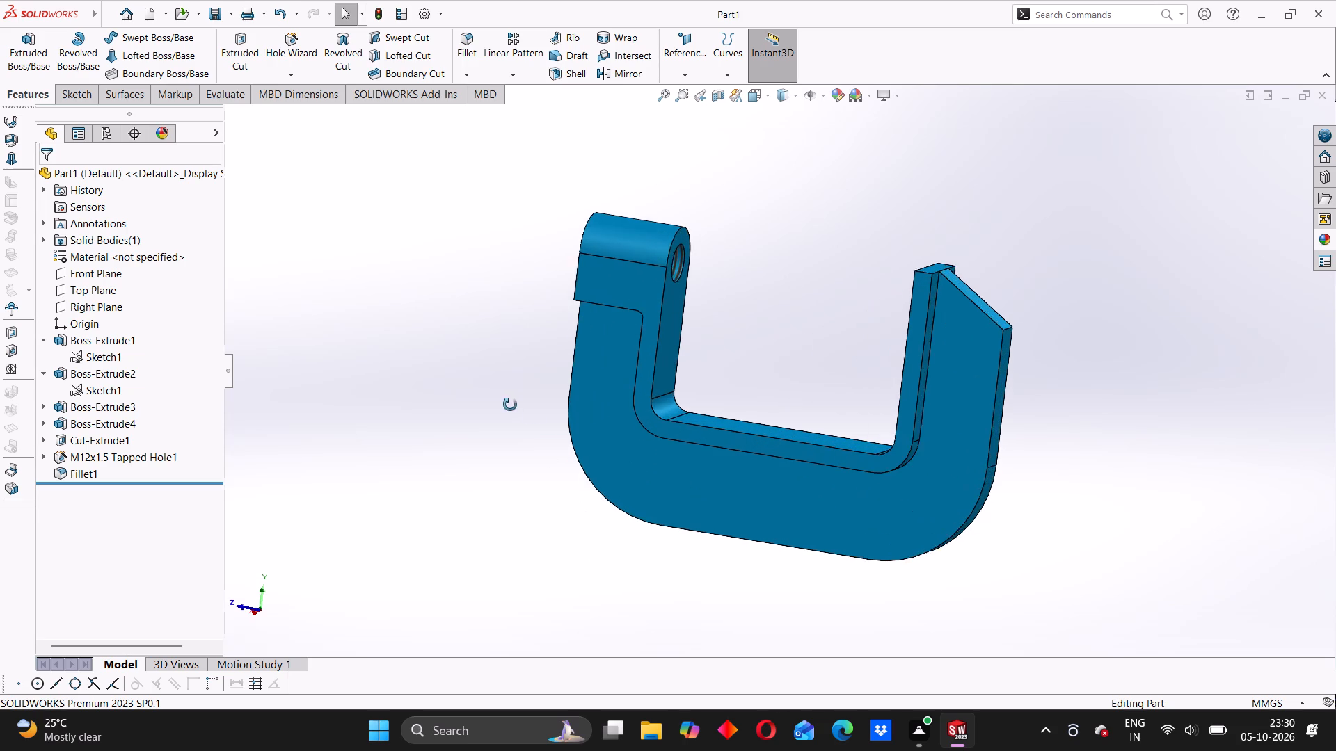
{"action": "middle_click_drag", "start_coordinate": [510, 405], "coordinate": [578, 437]}
{"action": "middle_click_drag", "start_coordinate": [502, 384], "coordinate": [550, 394]}
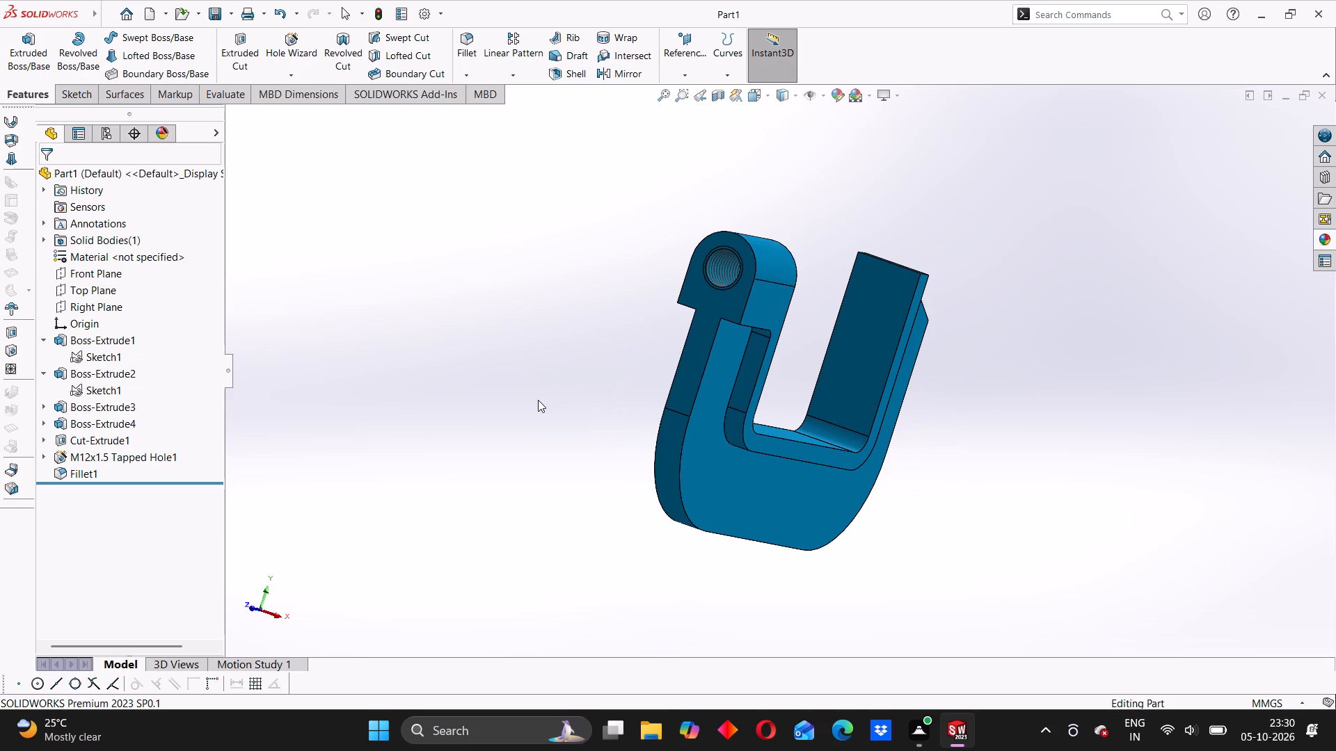
{"action": "scroll", "coordinate": [674, 360], "scroll_direction": "down", "scroll_amount": 1}
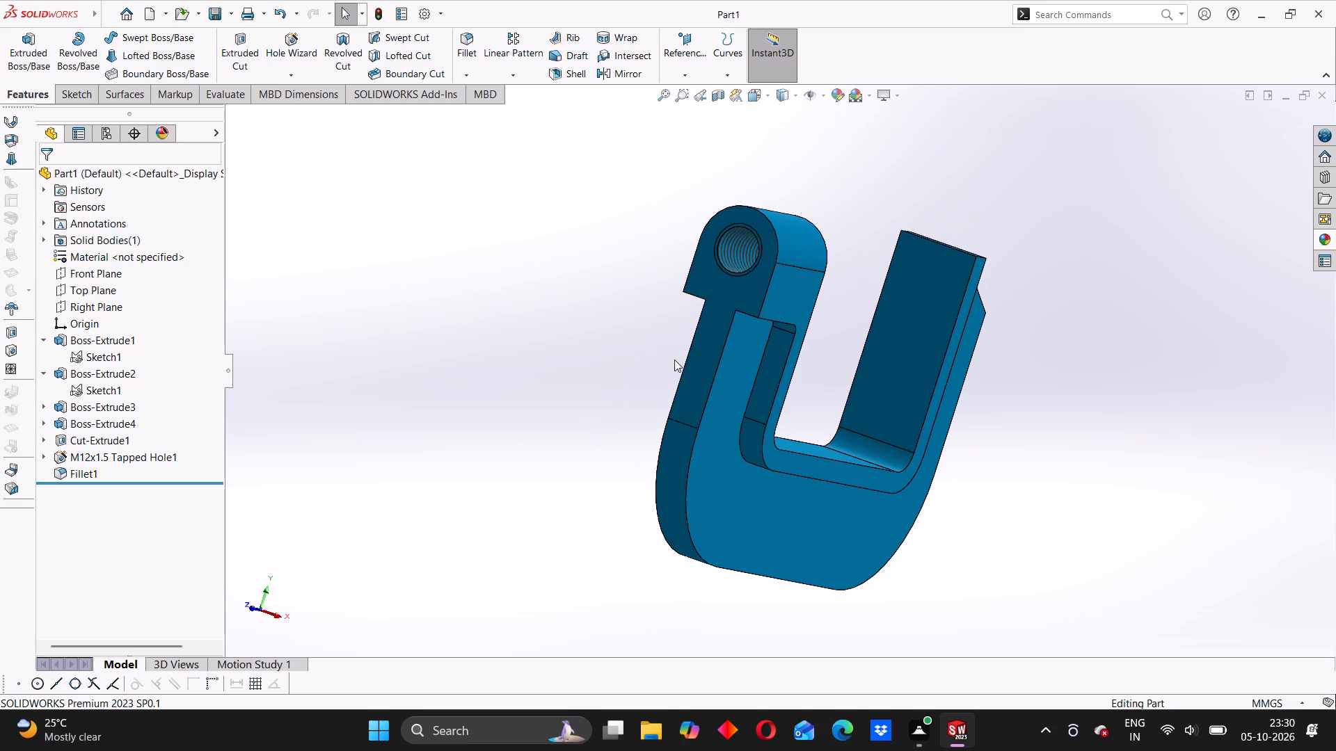
{"action": "middle_click_drag", "start_coordinate": [724, 394], "coordinate": [692, 372]}
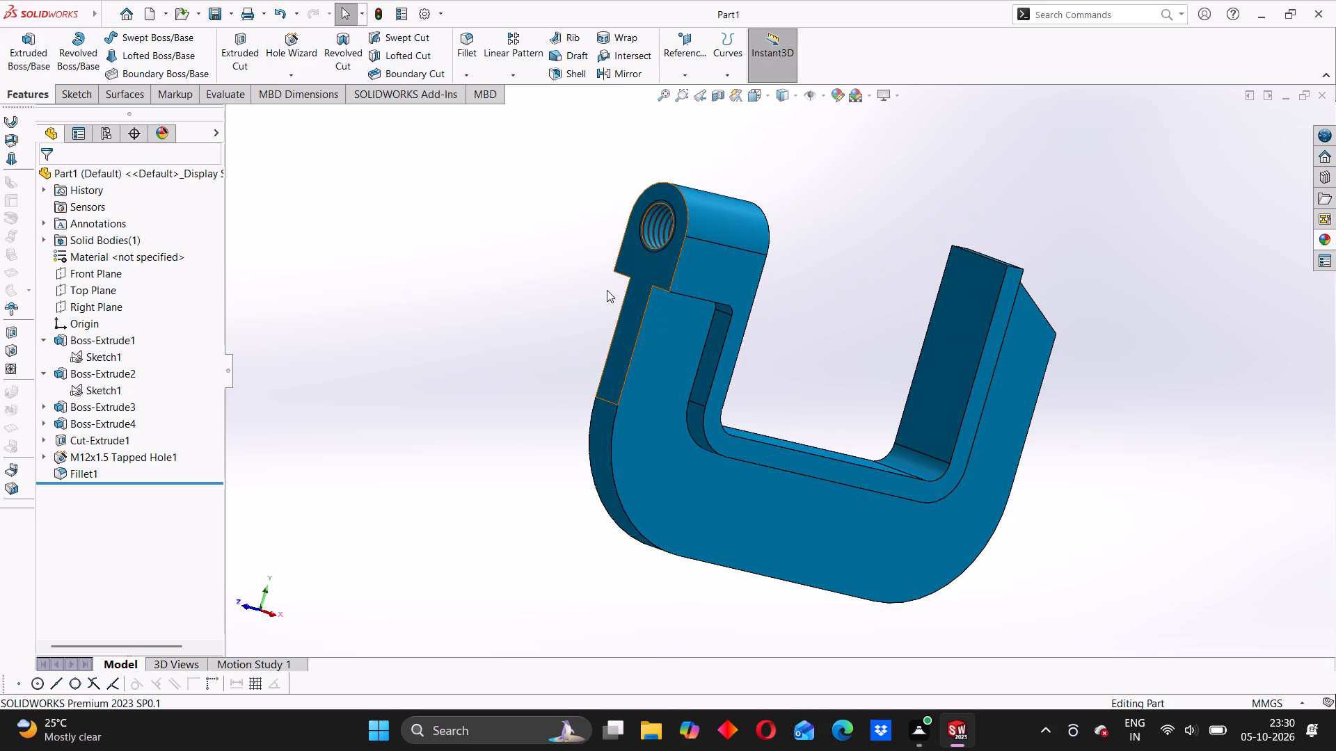
{"action": "middle_click_drag", "start_coordinate": [607, 290], "coordinate": [630, 314]}
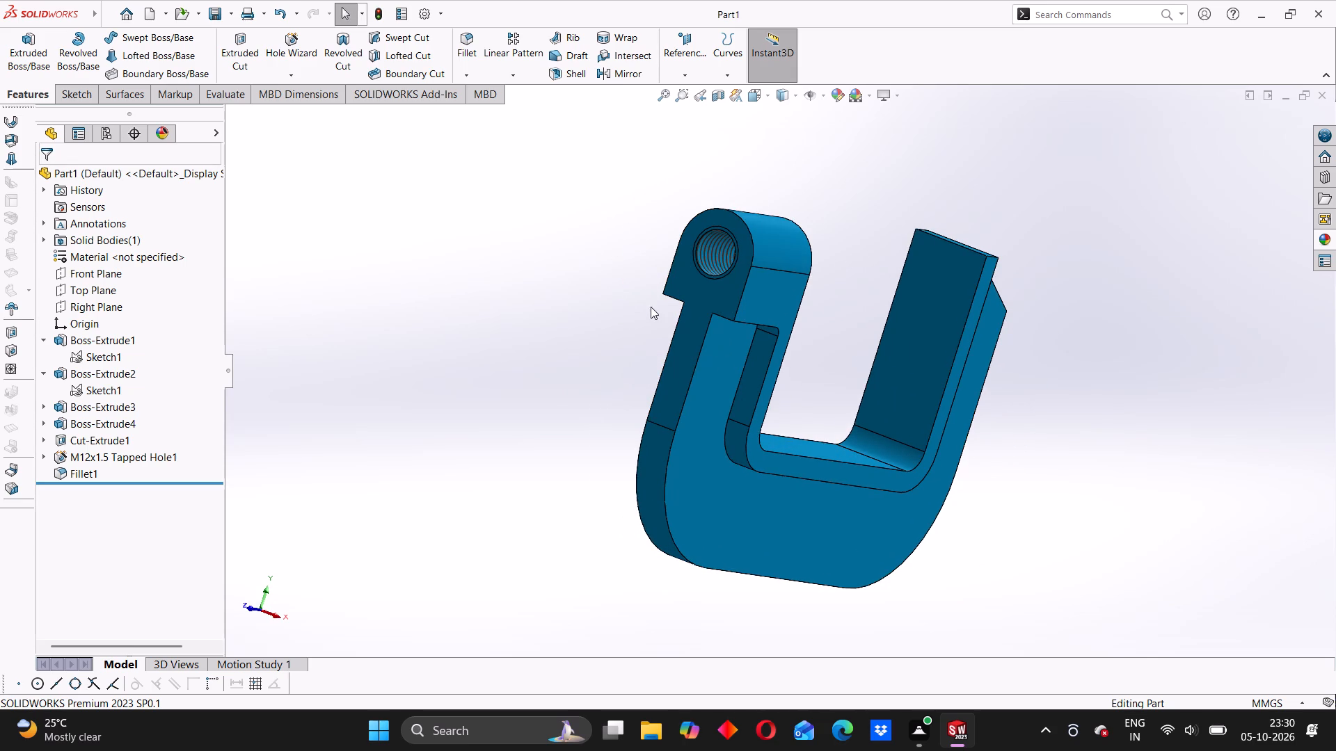
Apply the polished aluminum metal appearance to only the threaded face of the M12x1.5 tapped hole.
{"action": "scroll", "coordinate": [699, 301], "scroll_direction": "down", "scroll_amount": 5}
{"action": "right_click", "coordinate": [763, 192]}
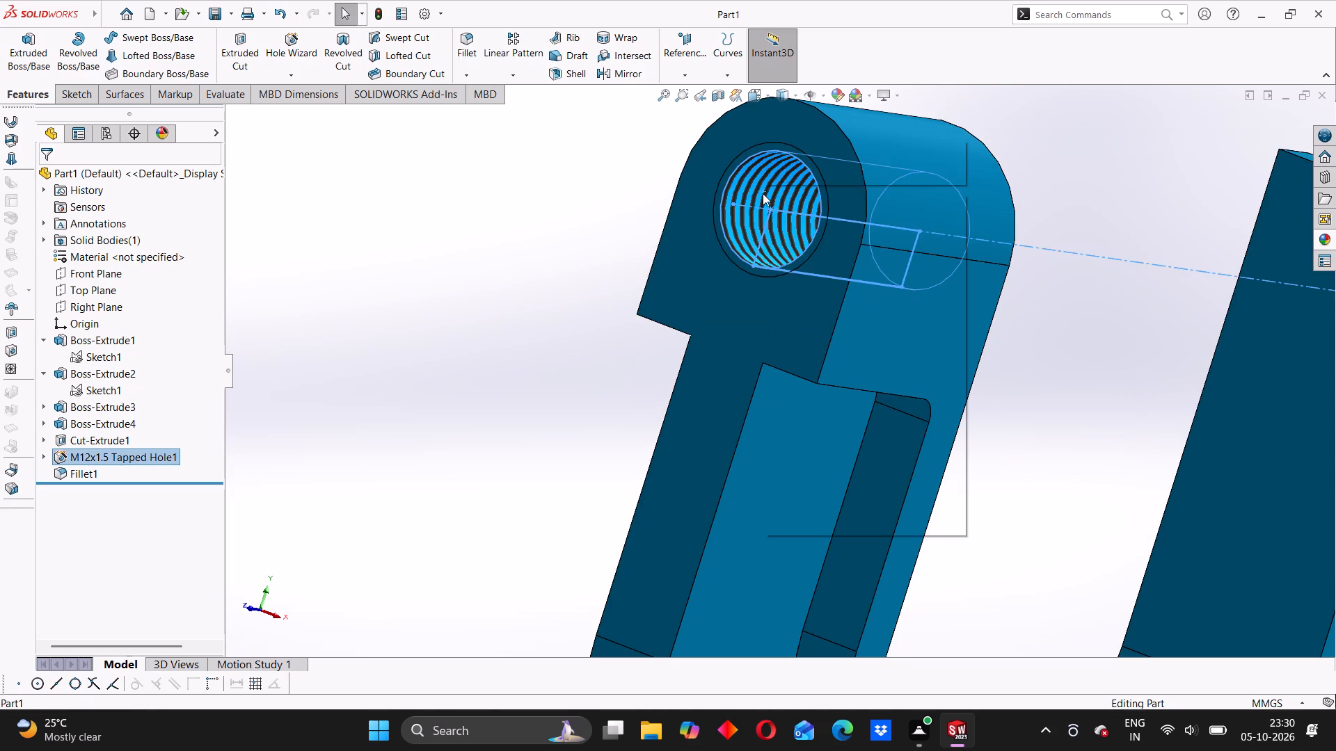
{"action": "left_click", "coordinate": [866, 153]}
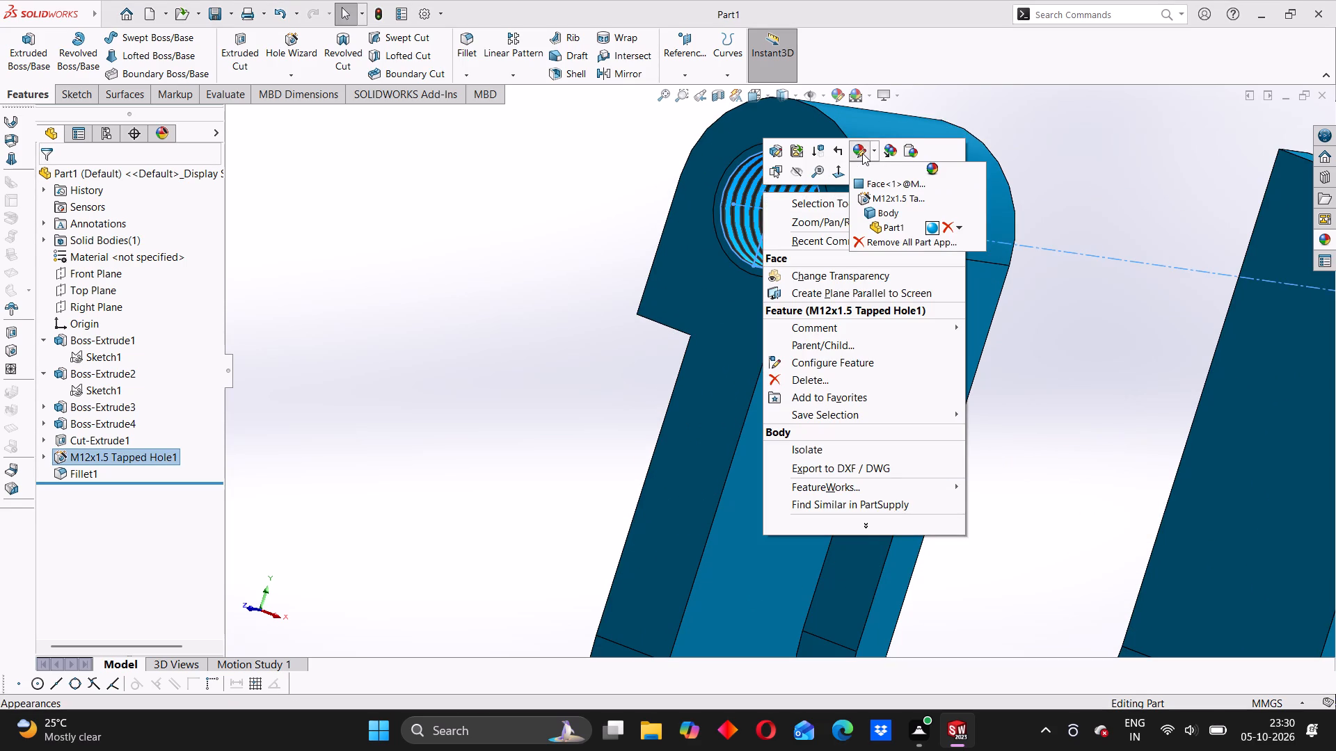
{"action": "left_click", "coordinate": [882, 181]}
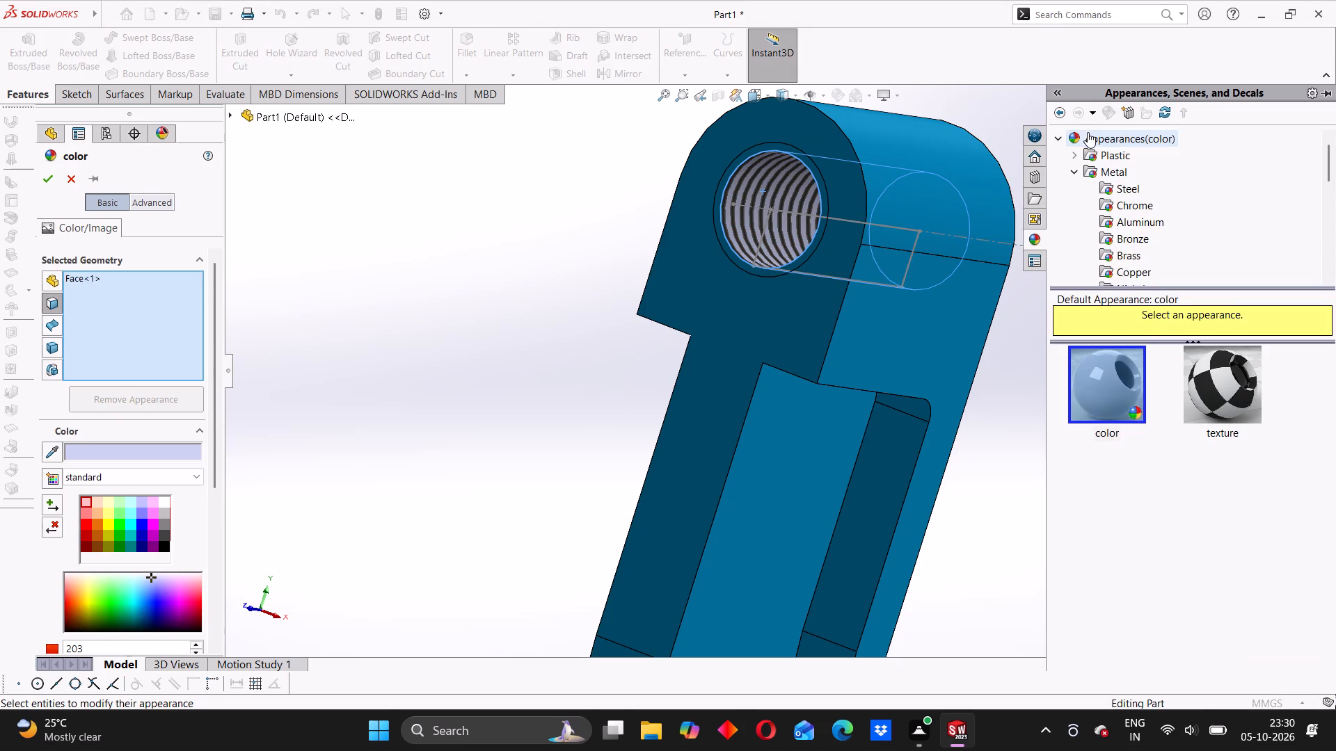
{"action": "double_click", "coordinate": [1102, 171]}
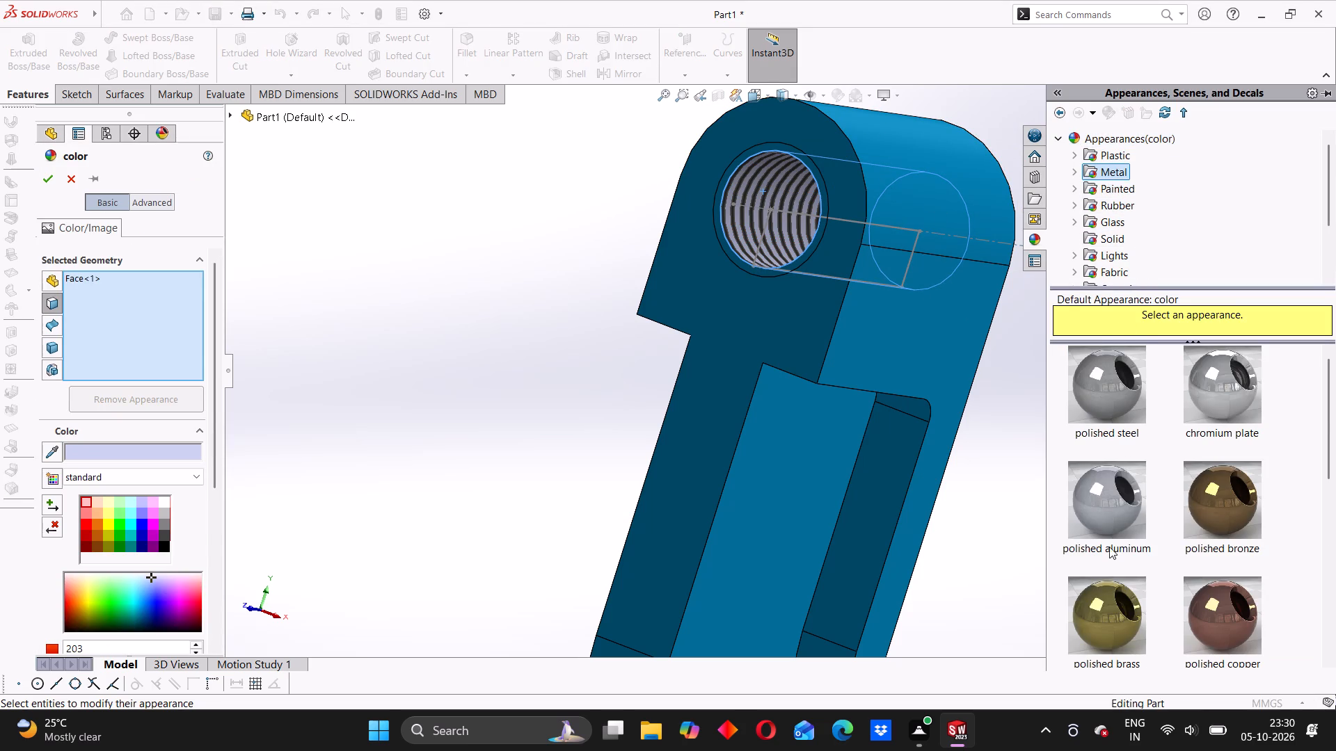
{"action": "scroll", "coordinate": [1109, 547], "scroll_direction": "down", "scroll_amount": 2}
{"action": "scroll", "coordinate": [1118, 533], "scroll_direction": "up", "scroll_amount": 3}
{"action": "left_click", "coordinate": [1117, 396]}
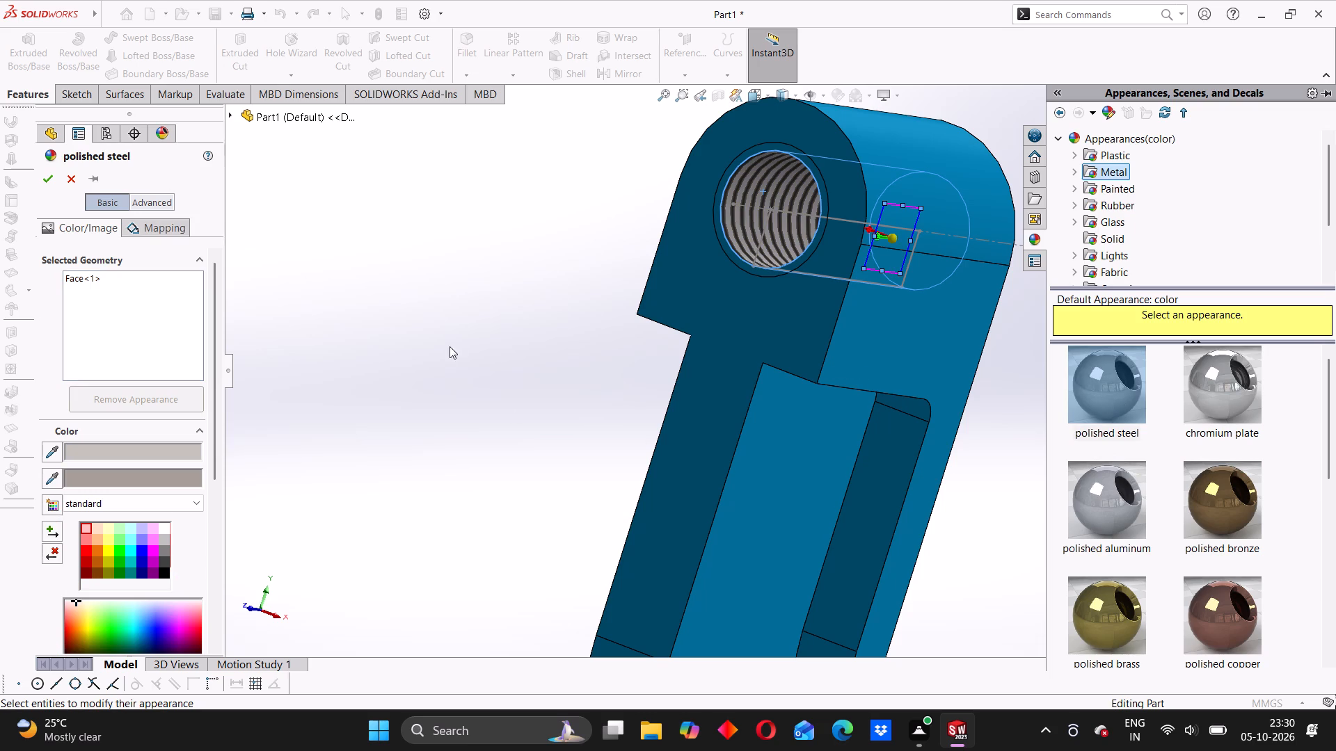
{"action": "left_click", "coordinate": [1216, 395]}
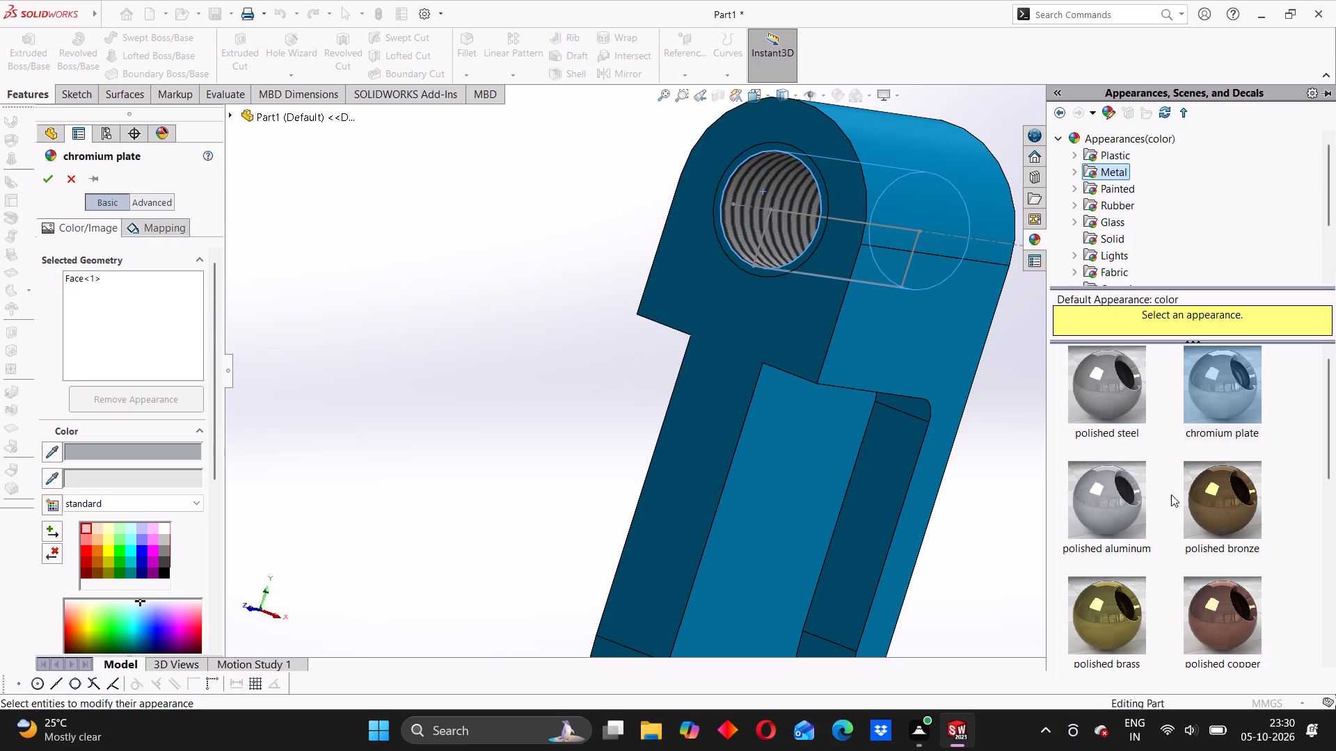
{"action": "left_click", "coordinate": [1109, 533]}
{"action": "scroll", "coordinate": [1162, 518], "scroll_direction": "down", "scroll_amount": 2}
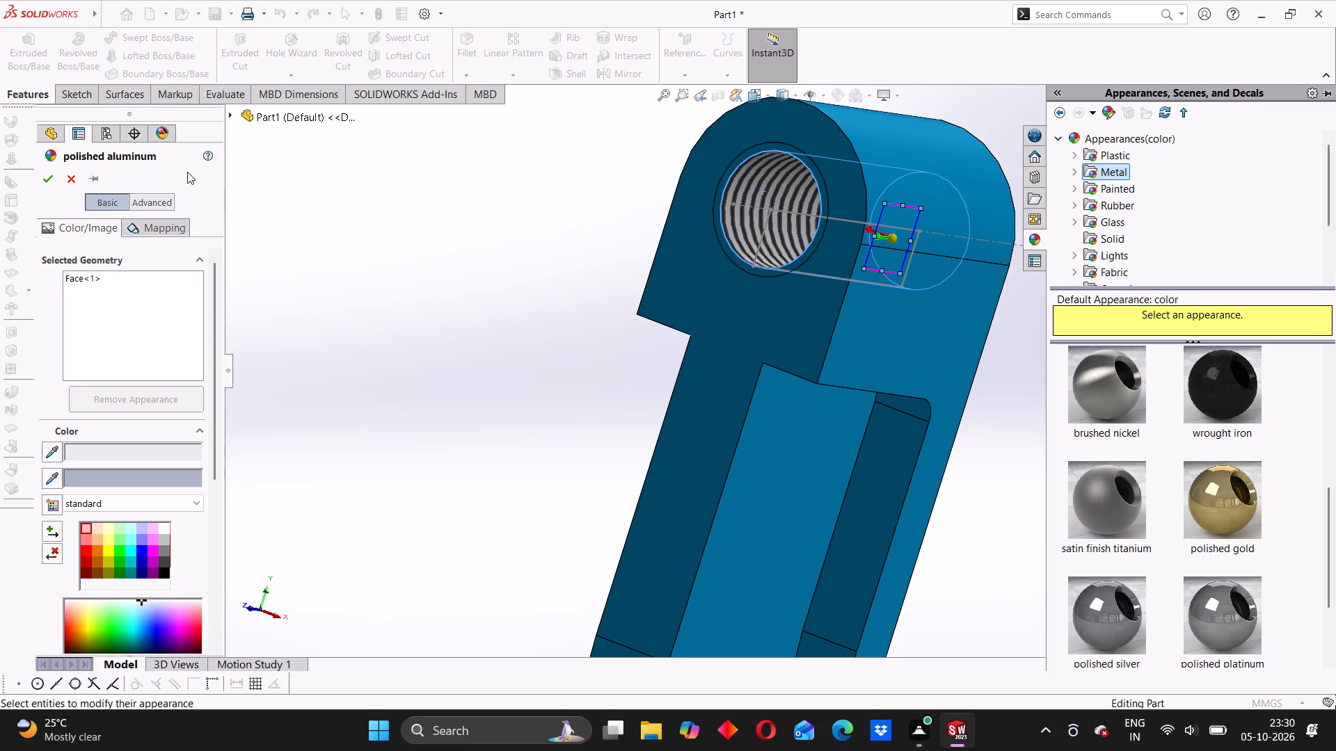
{"action": "left_click", "coordinate": [40, 177]}
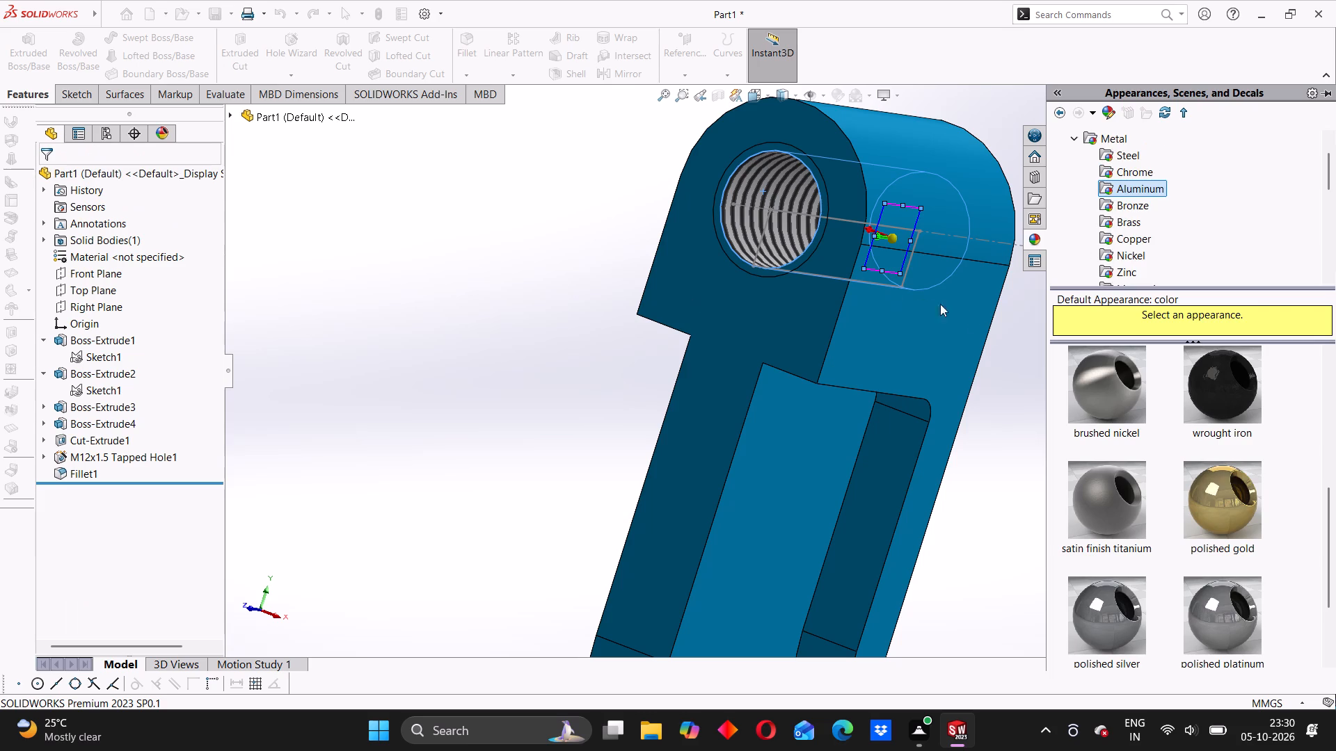
Save the frame again as Part1 in the ASSEMBLY 9 folder, replacing the existing file.
{"action": "scroll", "coordinate": [1016, 384], "scroll_direction": "up", "scroll_amount": 5}
{"action": "middle_click_drag", "start_coordinate": [953, 430], "coordinate": [925, 430]}
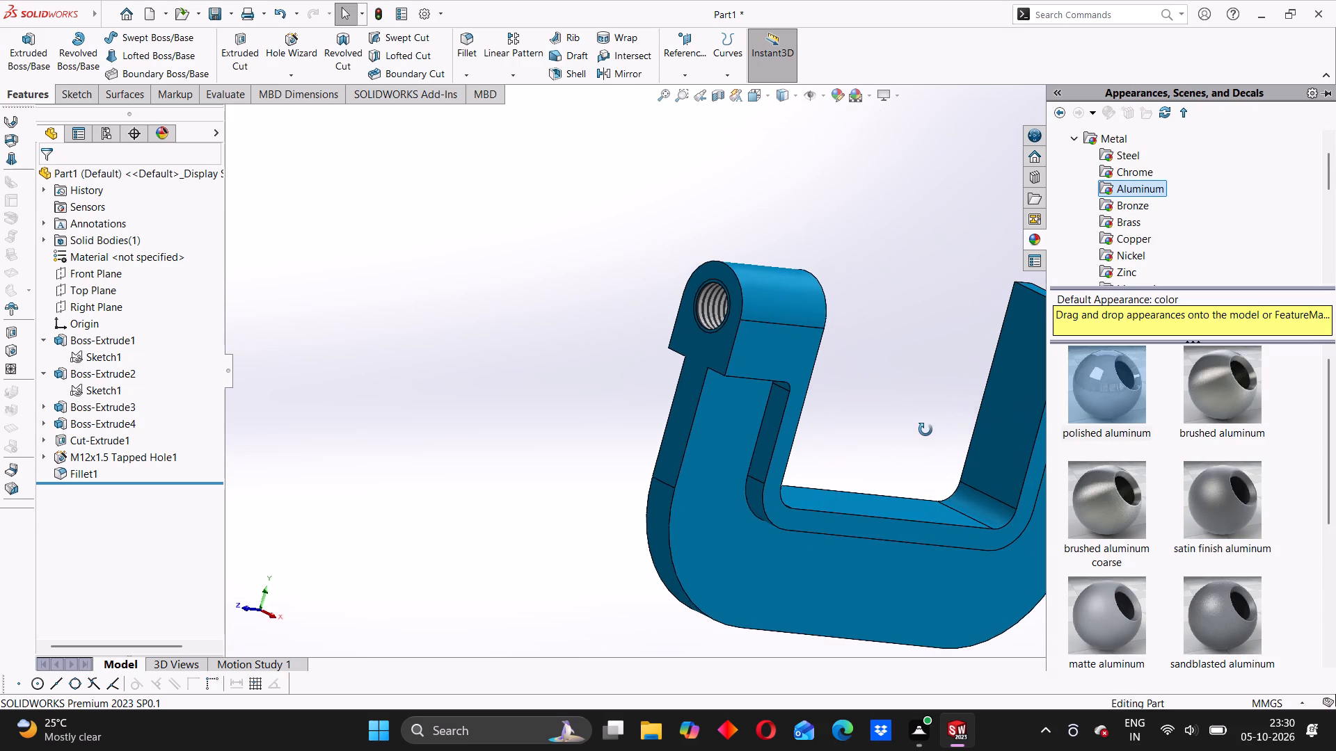
{"action": "middle_click_drag", "start_coordinate": [925, 430], "coordinate": [925, 430]}
{"action": "left_click", "coordinate": [549, 389]}
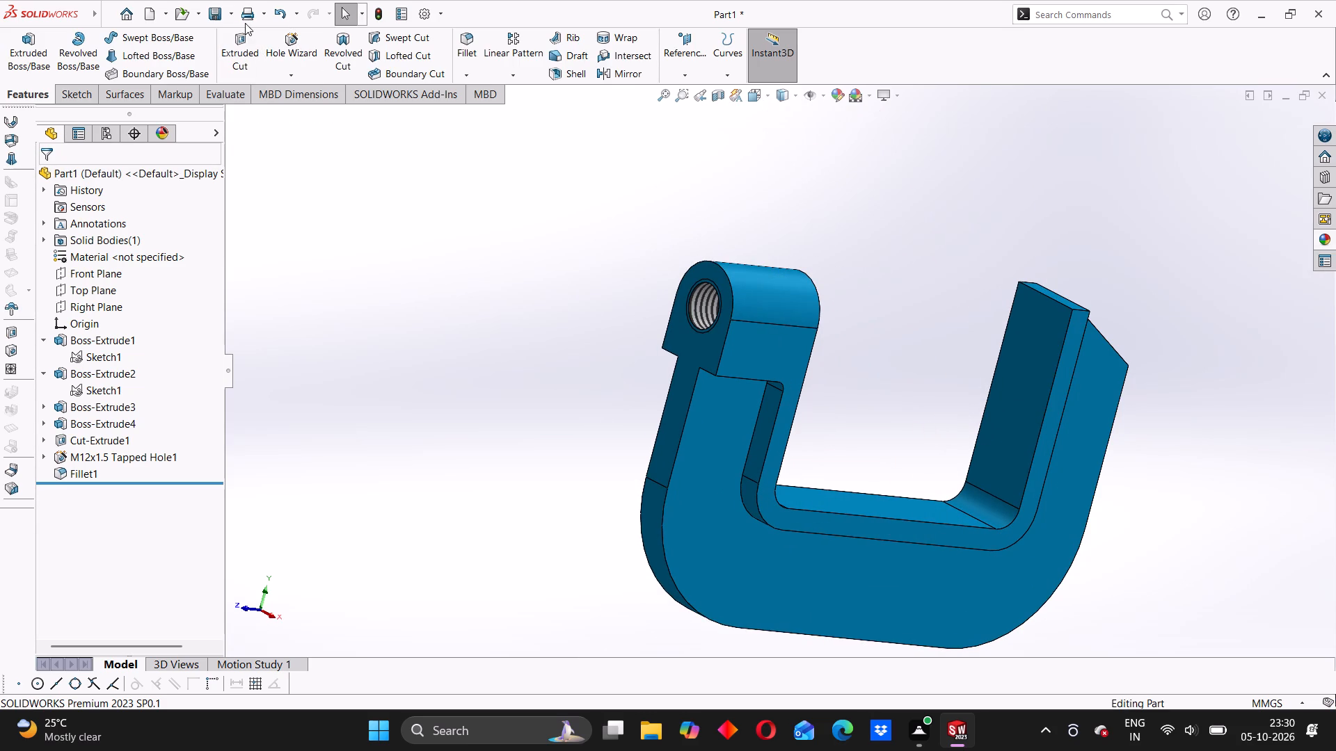
{"action": "left_click", "coordinate": [232, 15]}
{"action": "left_click", "coordinate": [248, 50]}
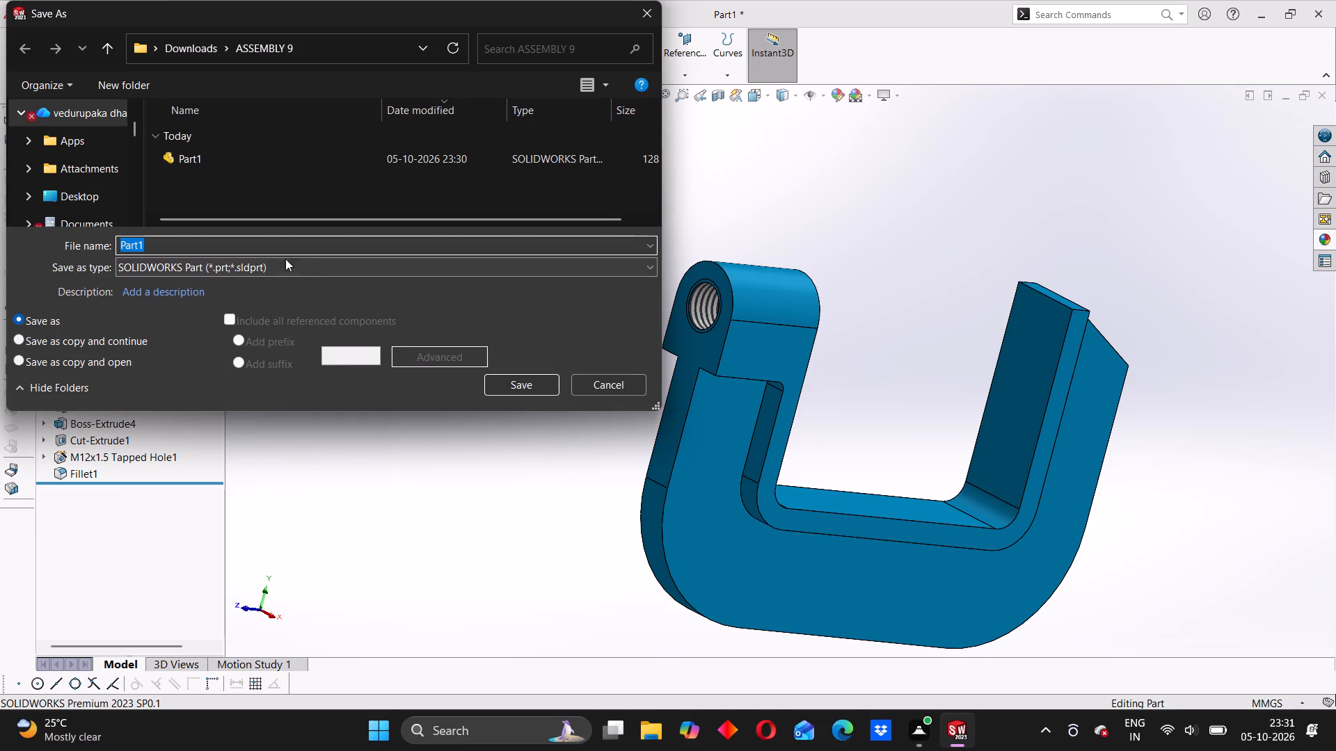
{"action": "left_click", "coordinate": [510, 387]}
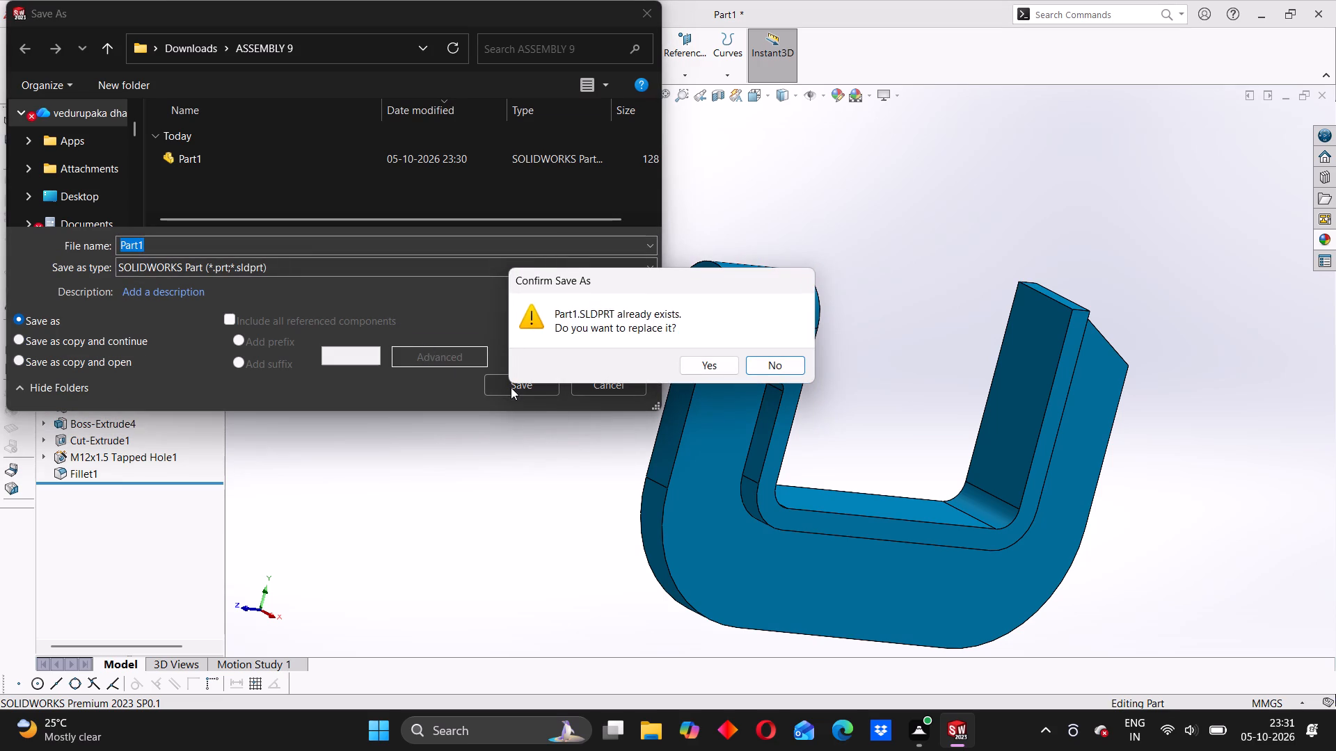
{"action": "left_click", "coordinate": [697, 366]}
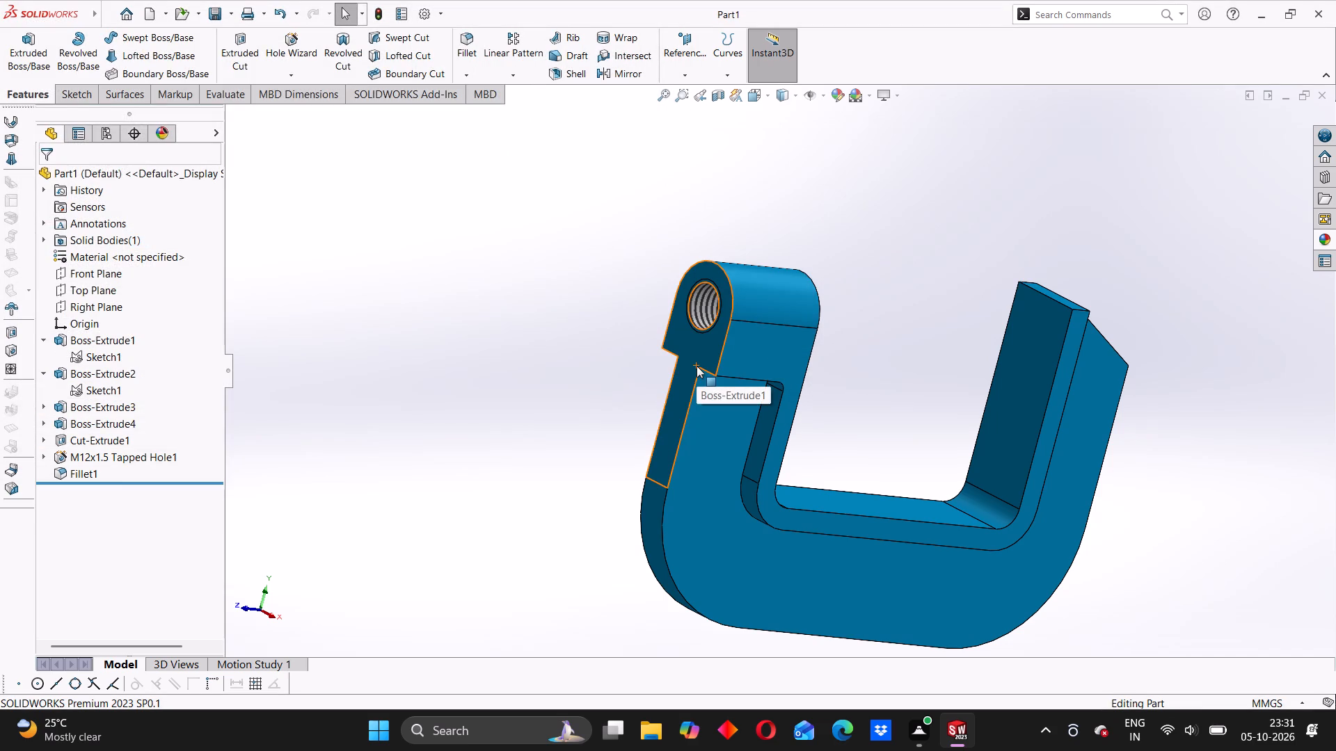
Examine the saved clamp frame from several angles, including a close look at the threaded hole in the boss.
{"action": "scroll", "coordinate": [838, 424], "scroll_direction": "up", "scroll_amount": 3}
{"action": "middle_click_drag", "start_coordinate": [836, 423], "coordinate": [756, 396]}
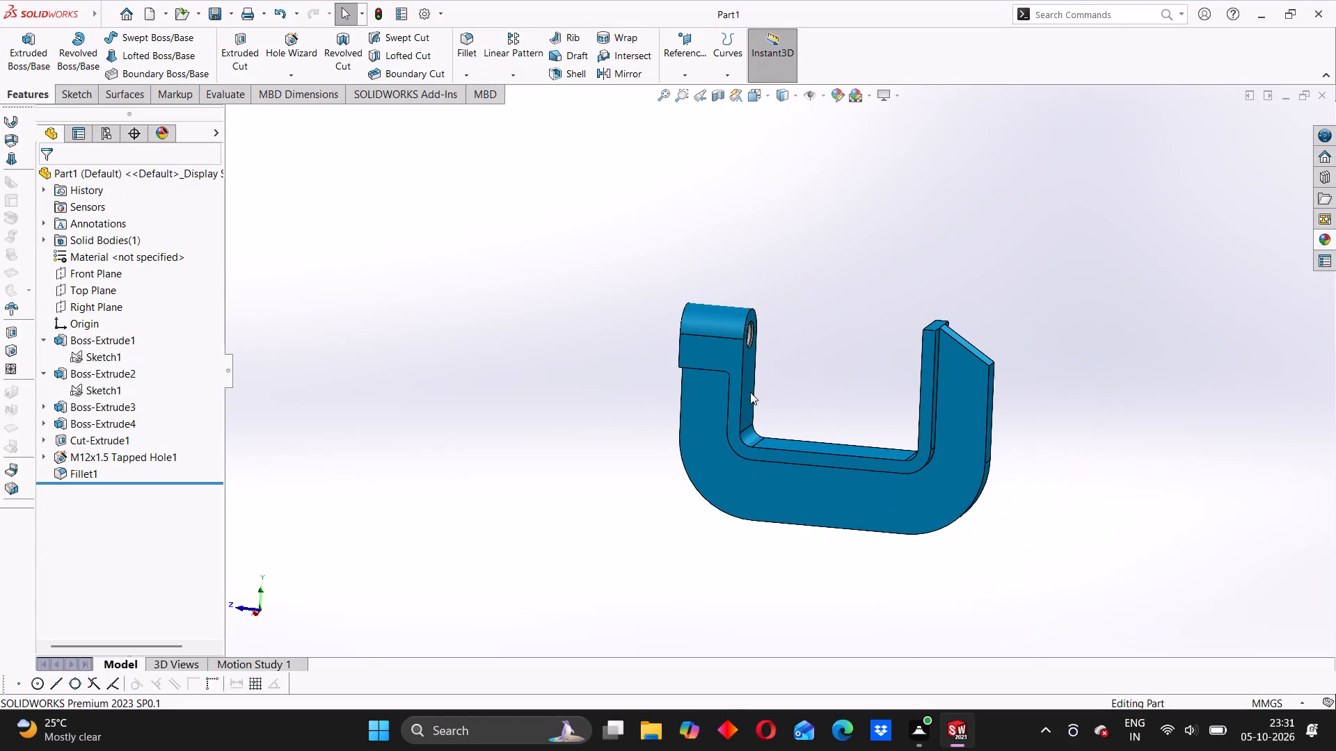
{"action": "scroll", "coordinate": [760, 364], "scroll_direction": "down", "scroll_amount": 3}
{"action": "middle_click_drag", "start_coordinate": [898, 467], "coordinate": [1134, 502]}
{"action": "middle_click_drag", "start_coordinate": [1026, 437], "coordinate": [850, 449]}
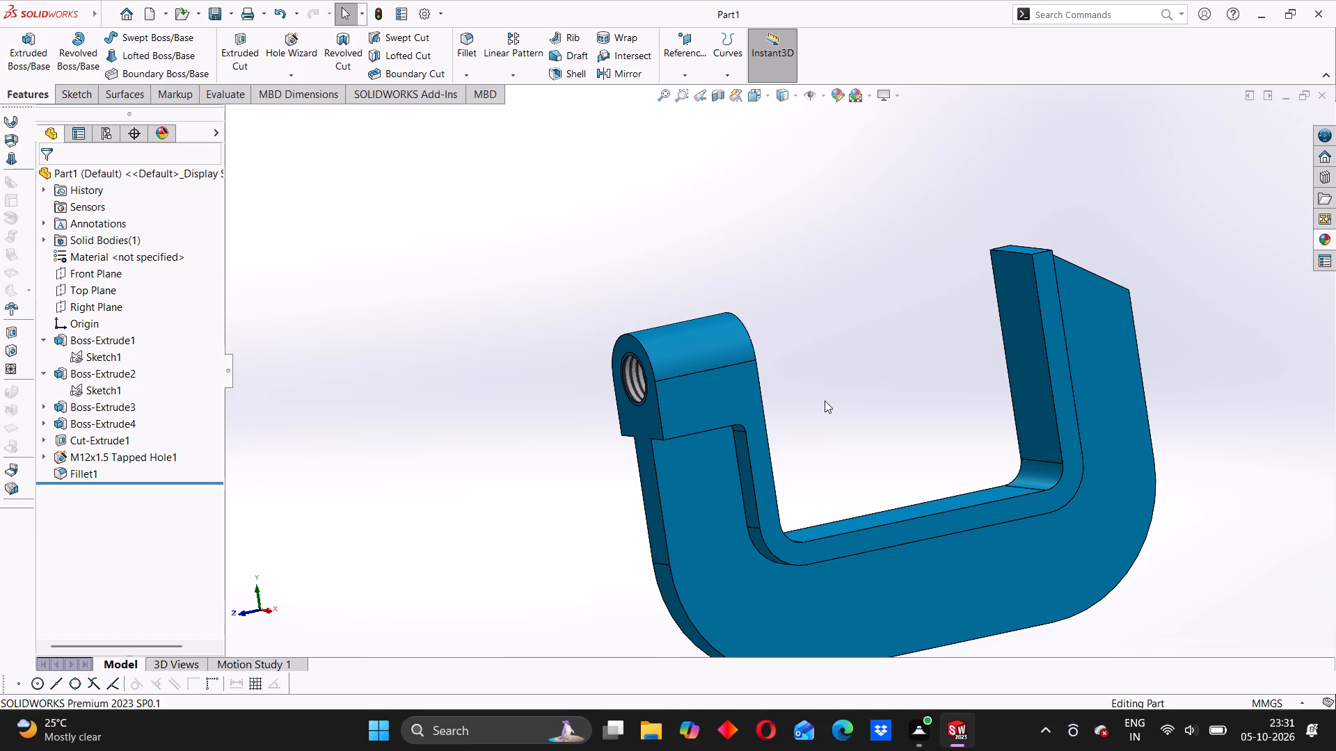
{"action": "scroll", "coordinate": [825, 401], "scroll_direction": "up", "scroll_amount": 1}
{"action": "scroll", "coordinate": [813, 314], "scroll_direction": "up", "scroll_amount": 2}
{"action": "scroll", "coordinate": [805, 385], "scroll_direction": "up", "scroll_amount": 2}
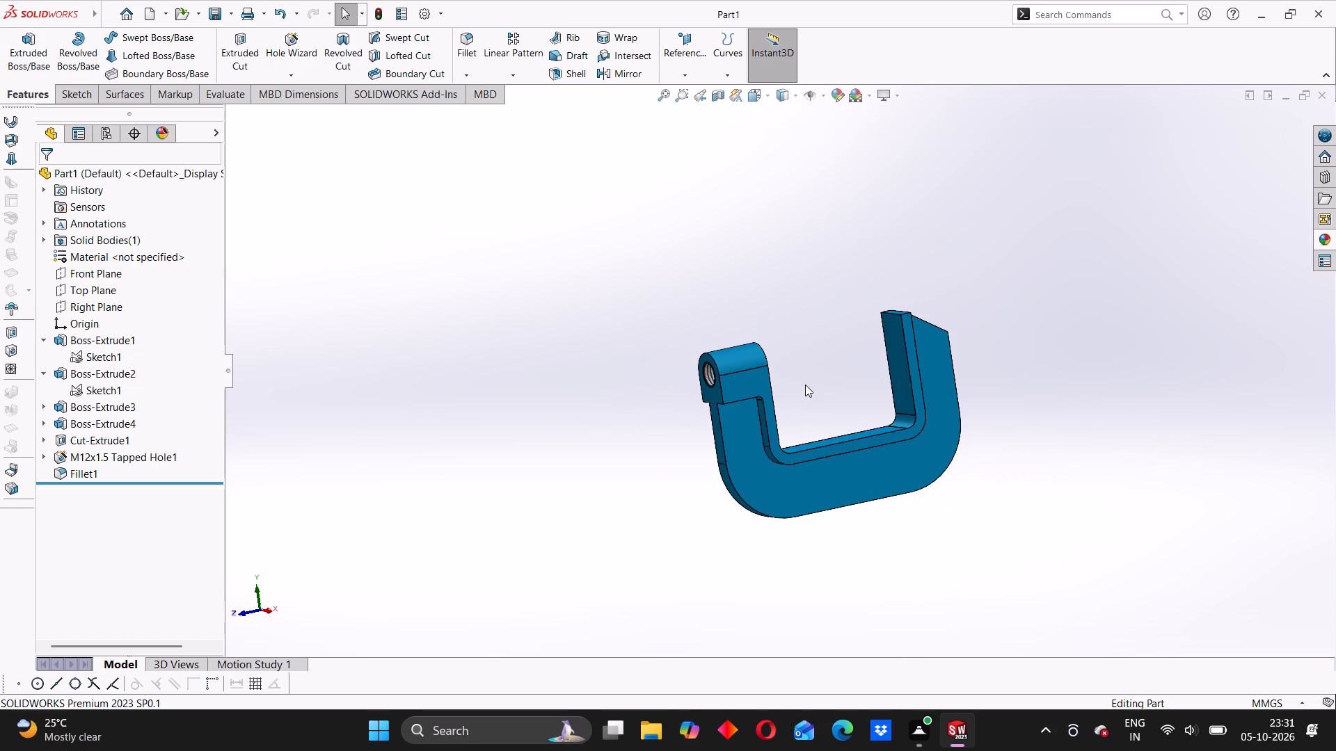
{"action": "middle_click_drag", "start_coordinate": [804, 385], "coordinate": [919, 385]}
{"action": "middle_click_drag", "start_coordinate": [884, 435], "coordinate": [632, 373]}
{"action": "middle_click_drag", "start_coordinate": [822, 366], "coordinate": [749, 410]}
{"action": "scroll", "coordinate": [798, 357], "scroll_direction": "down", "scroll_amount": 3}
{"action": "middle_click_drag", "start_coordinate": [667, 410], "coordinate": [814, 483]}
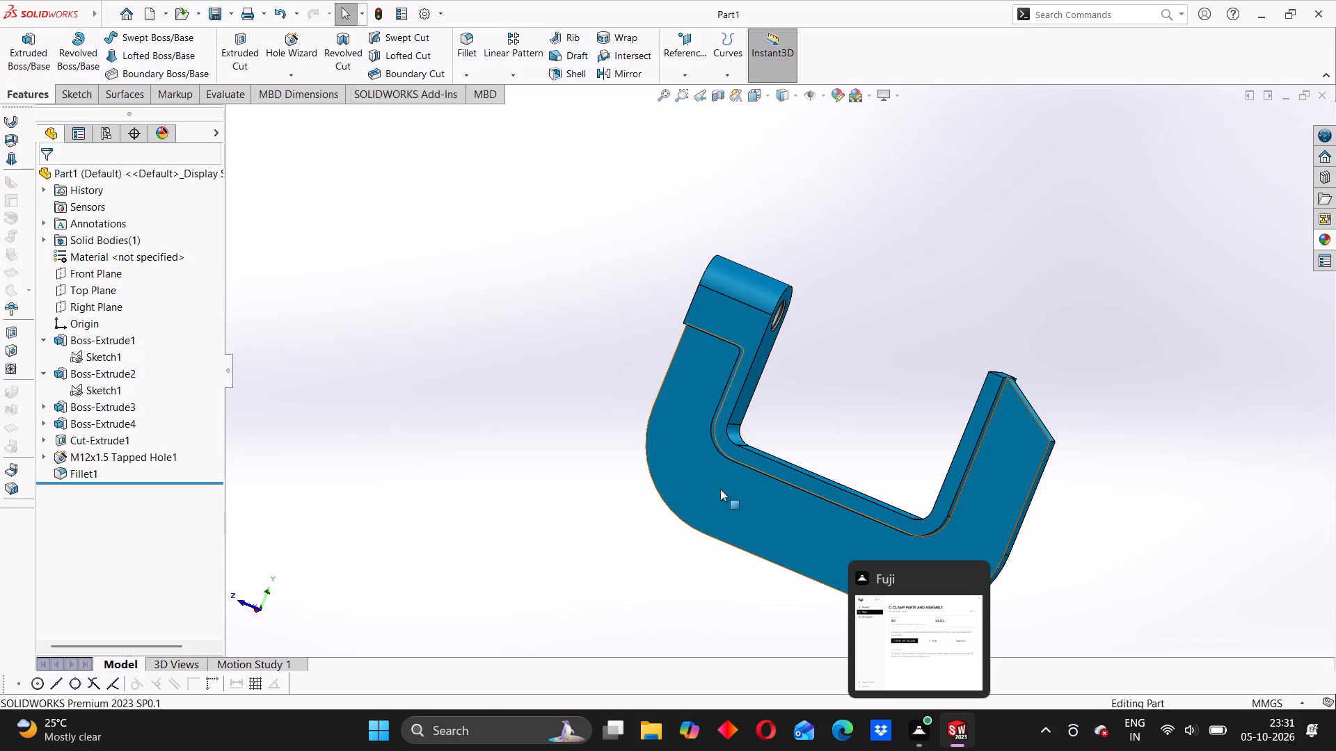
{"action": "scroll", "coordinate": [941, 465], "scroll_direction": "down", "scroll_amount": 2}
{"action": "scroll", "coordinate": [1074, 512], "scroll_direction": "up", "scroll_amount": 3}
{"action": "middle_click_drag", "start_coordinate": [1063, 512], "coordinate": [719, 432]}
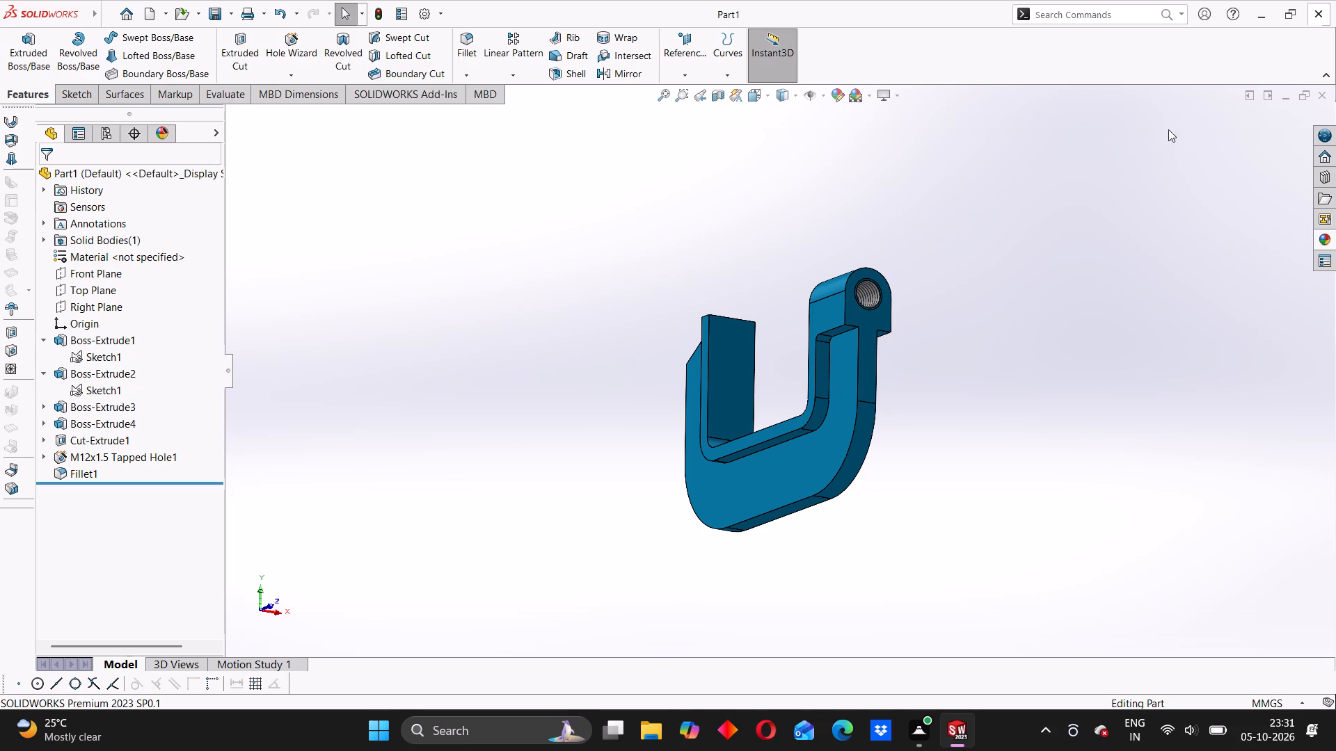
{"action": "scroll", "coordinate": [876, 310], "scroll_direction": "down", "scroll_amount": 3}
{"action": "middle_click_drag", "start_coordinate": [869, 312], "coordinate": [839, 332]}
{"action": "scroll", "coordinate": [832, 307], "scroll_direction": "down", "scroll_amount": 4}
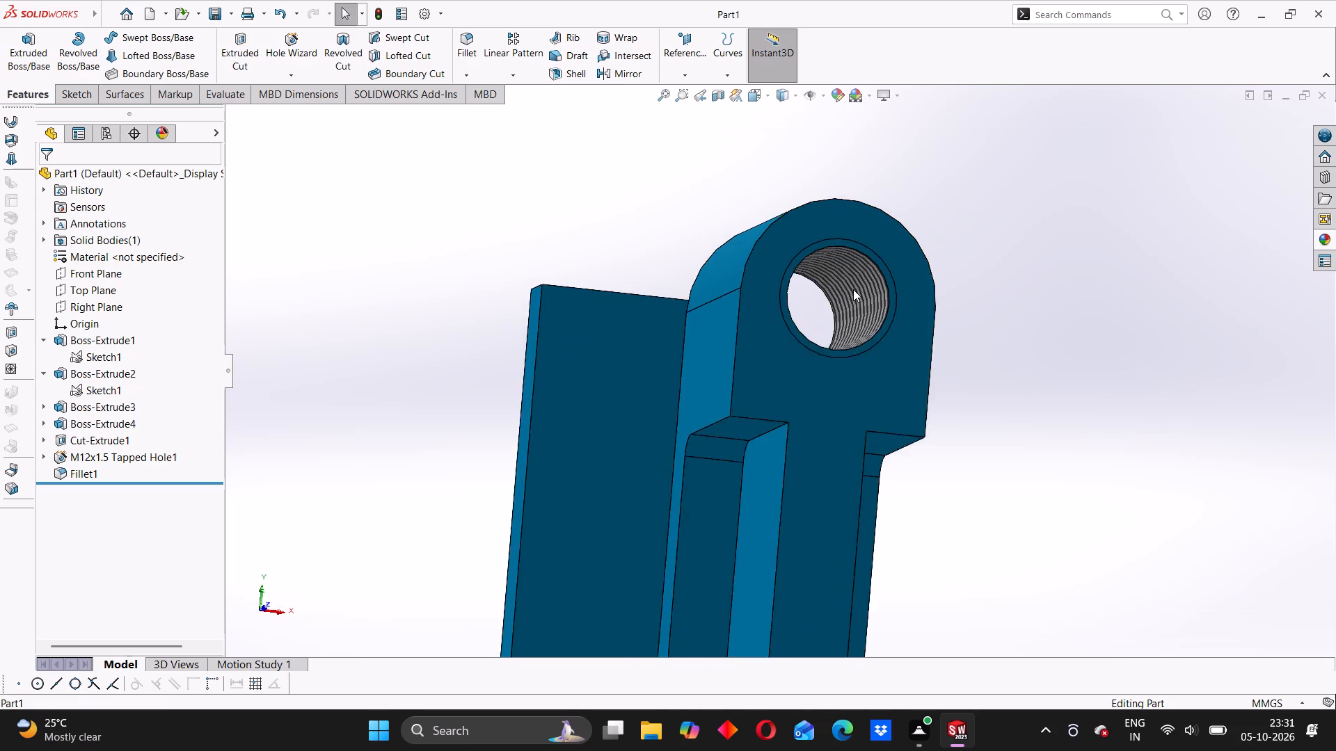
{"action": "scroll", "coordinate": [853, 289], "scroll_direction": "down", "scroll_amount": 4}
{"action": "middle_click_drag", "start_coordinate": [848, 298], "coordinate": [914, 291]}
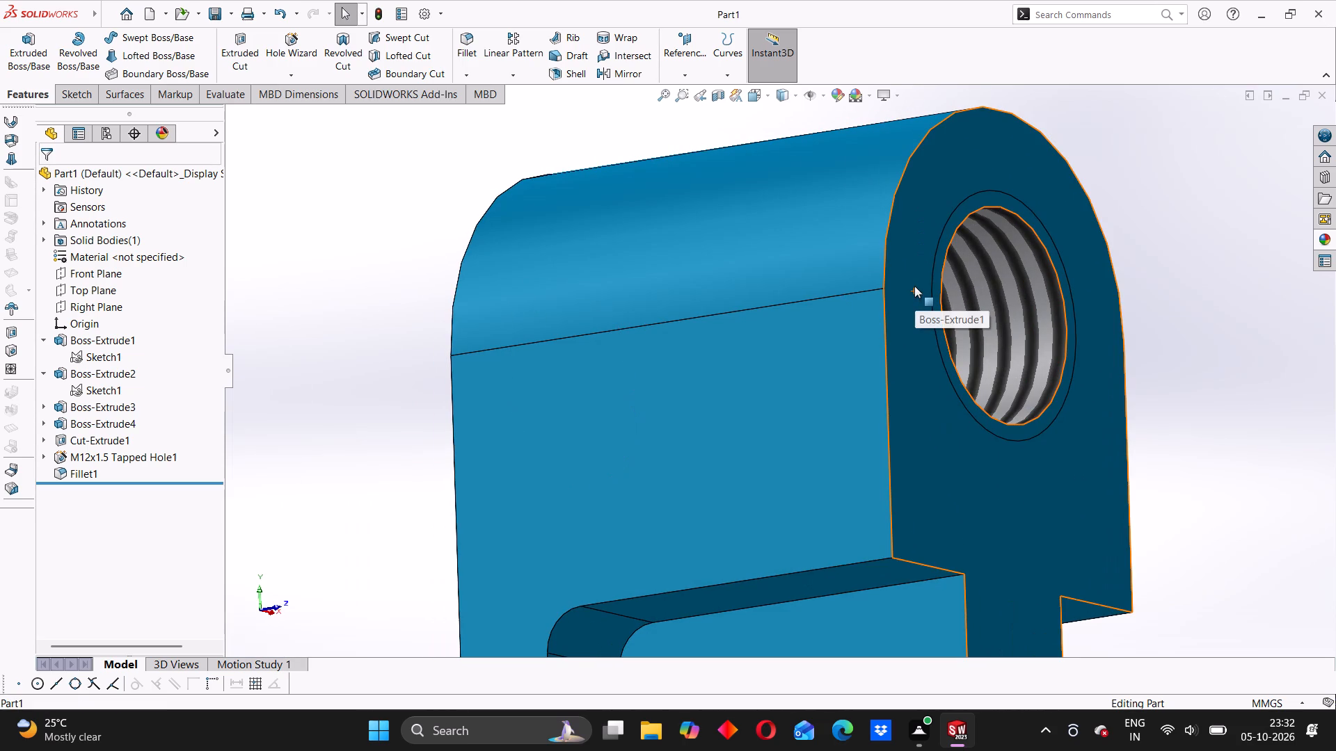
Close the finished frame's SOLIDWORKS session, relaunch SOLIDWORKS from the desktop and create a new part.
{"action": "left_click", "coordinate": [1319, 7]}
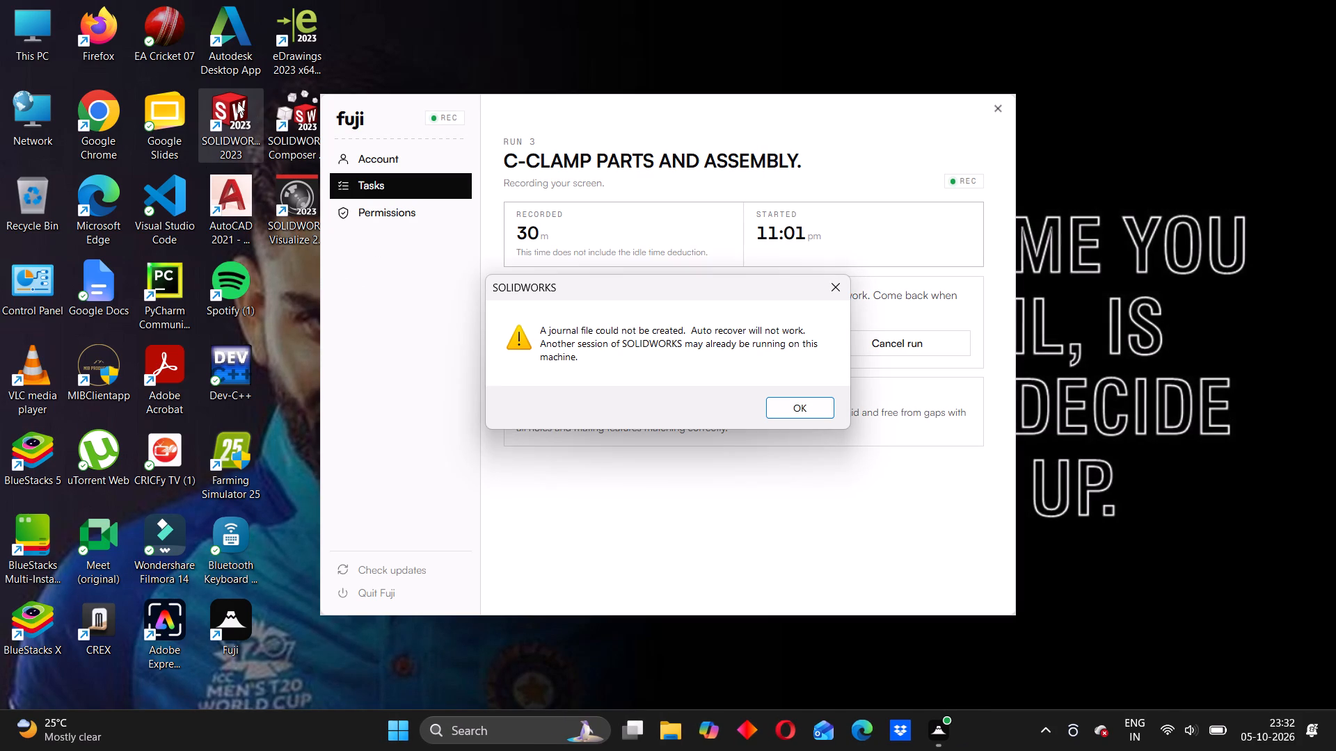
{"action": "left_click", "coordinate": [841, 285]}
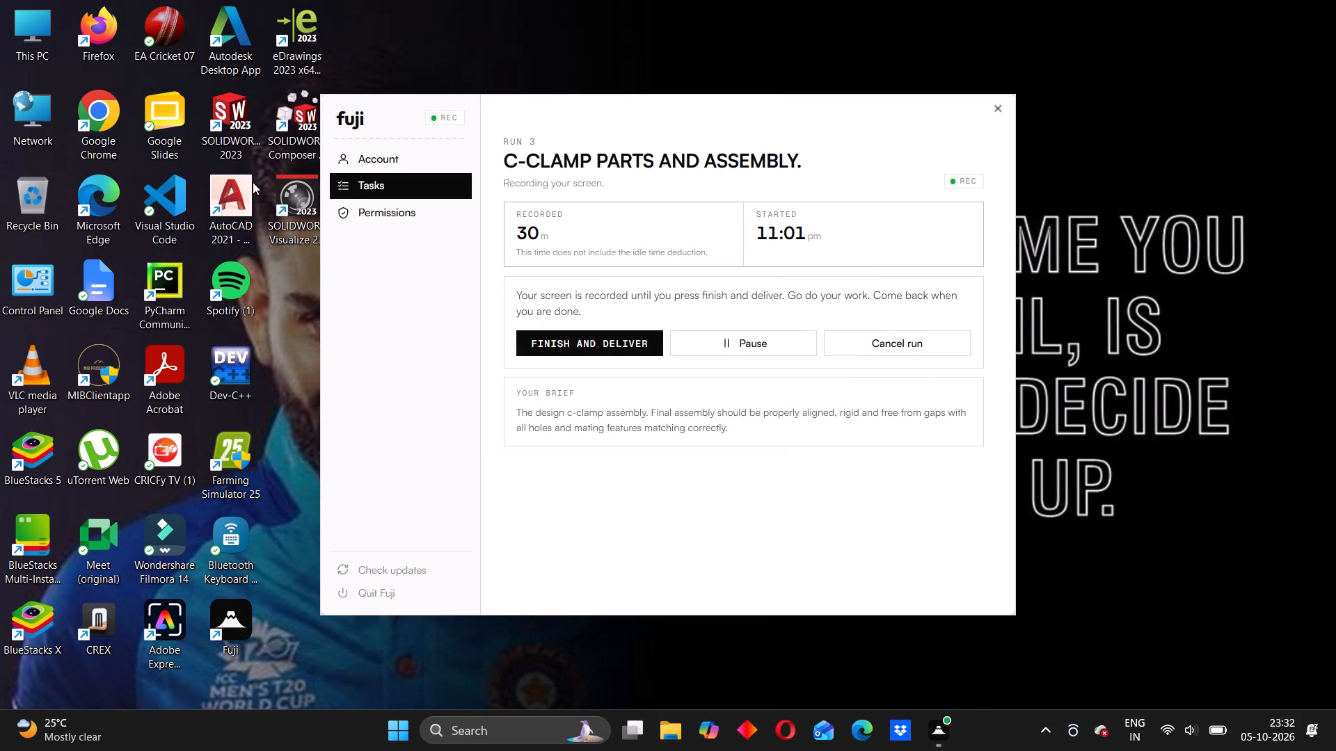
{"action": "double_click", "coordinate": [230, 98]}
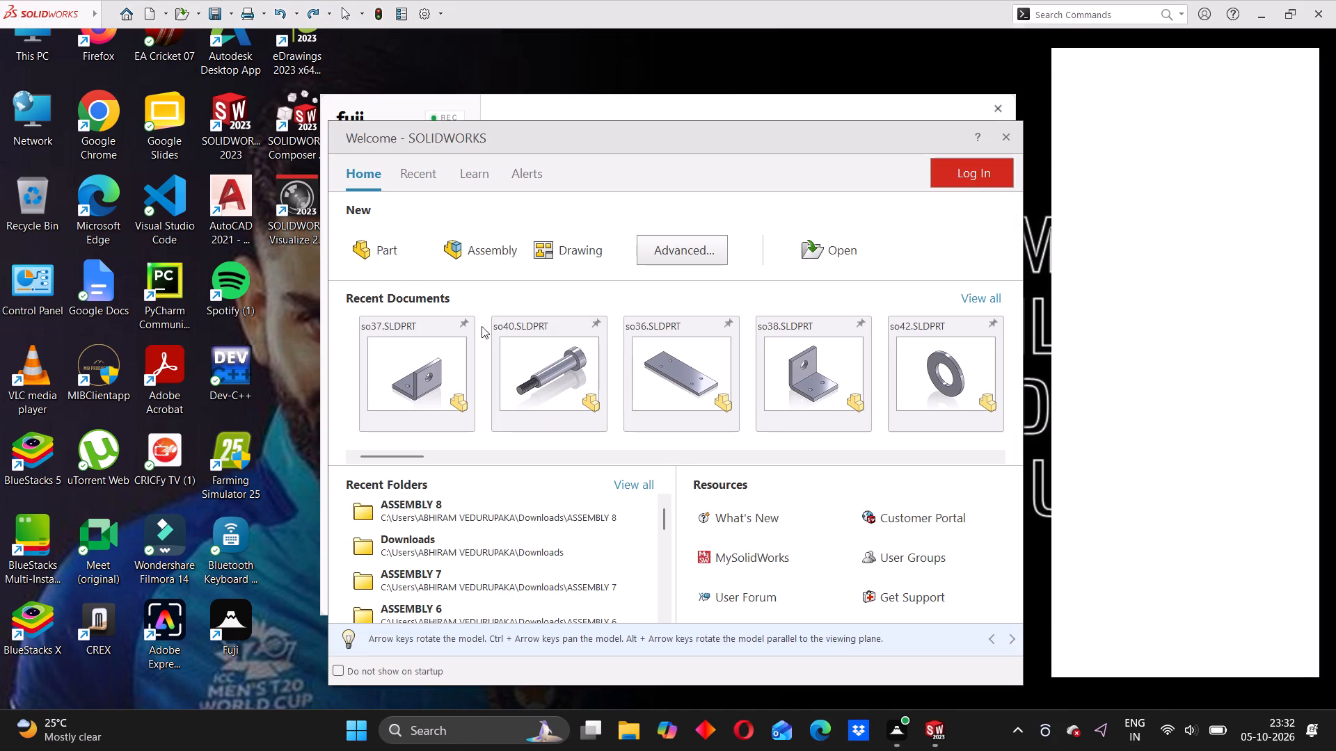
{"action": "left_click", "coordinate": [385, 250]}
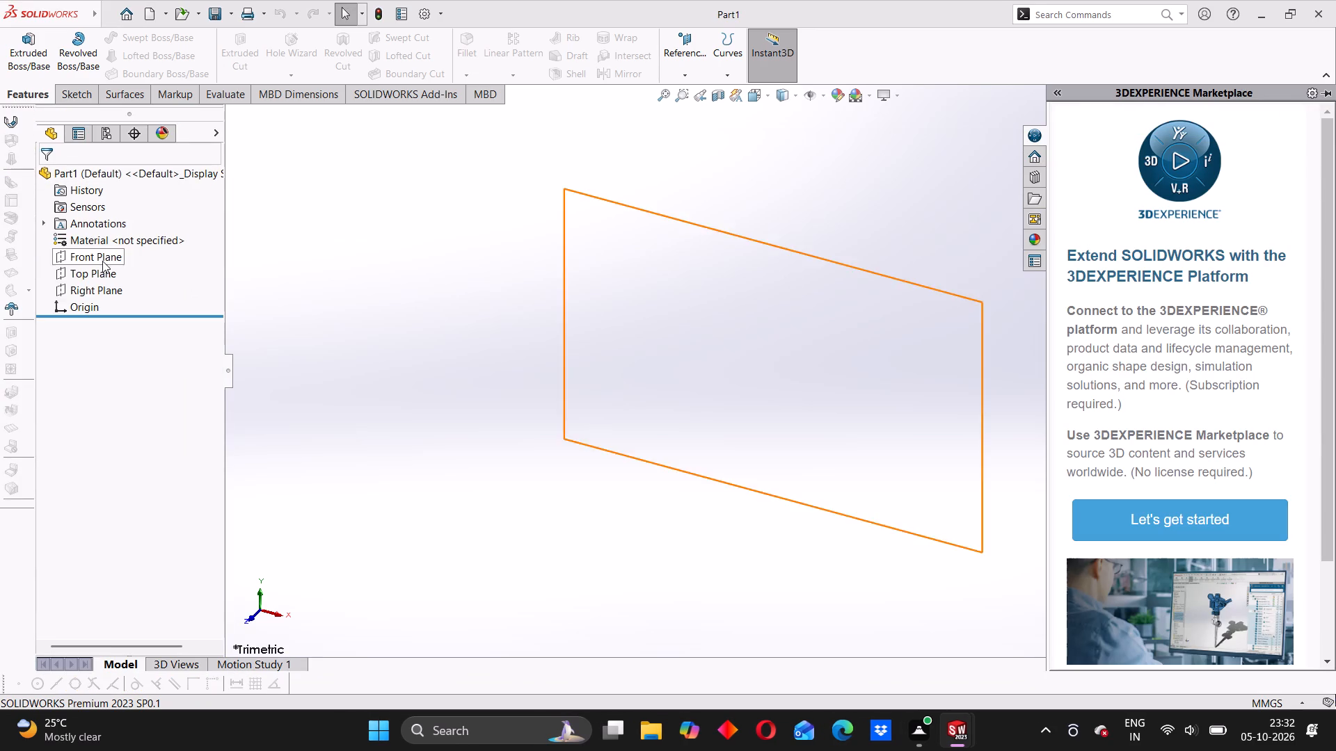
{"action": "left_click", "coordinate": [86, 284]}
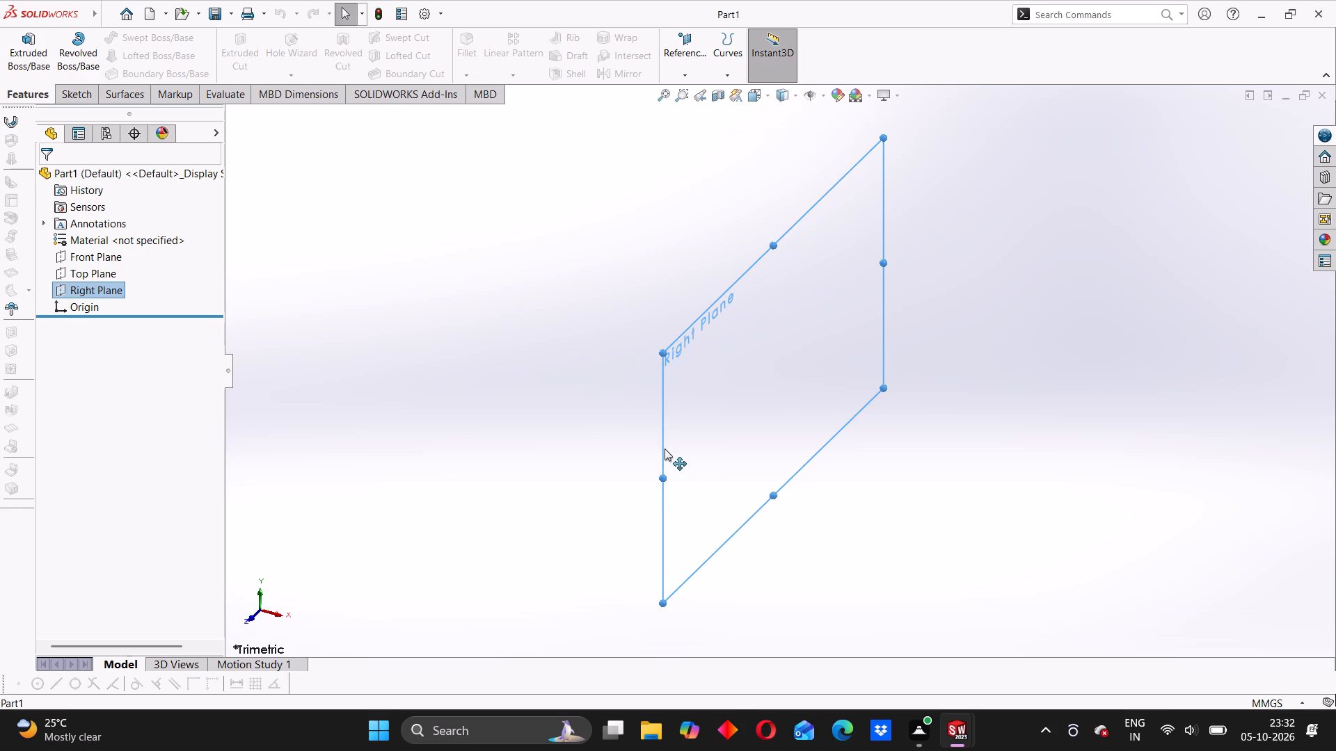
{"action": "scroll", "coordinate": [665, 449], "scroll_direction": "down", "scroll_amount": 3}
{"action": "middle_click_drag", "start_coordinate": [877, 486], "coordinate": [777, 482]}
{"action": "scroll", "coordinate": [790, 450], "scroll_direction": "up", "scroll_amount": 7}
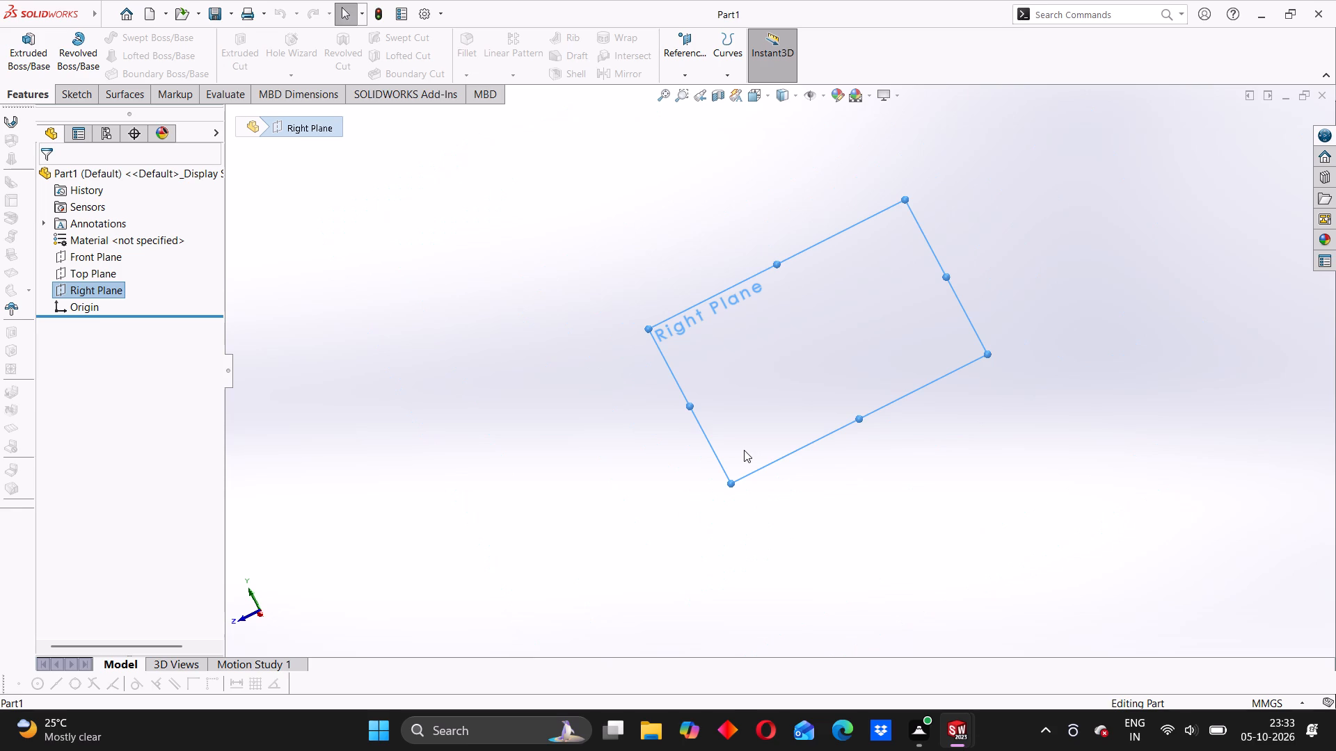
Sketch a circle about 111 mm in diameter on the Front Plane, centred on the origin.
{"action": "left_click", "coordinate": [114, 259]}
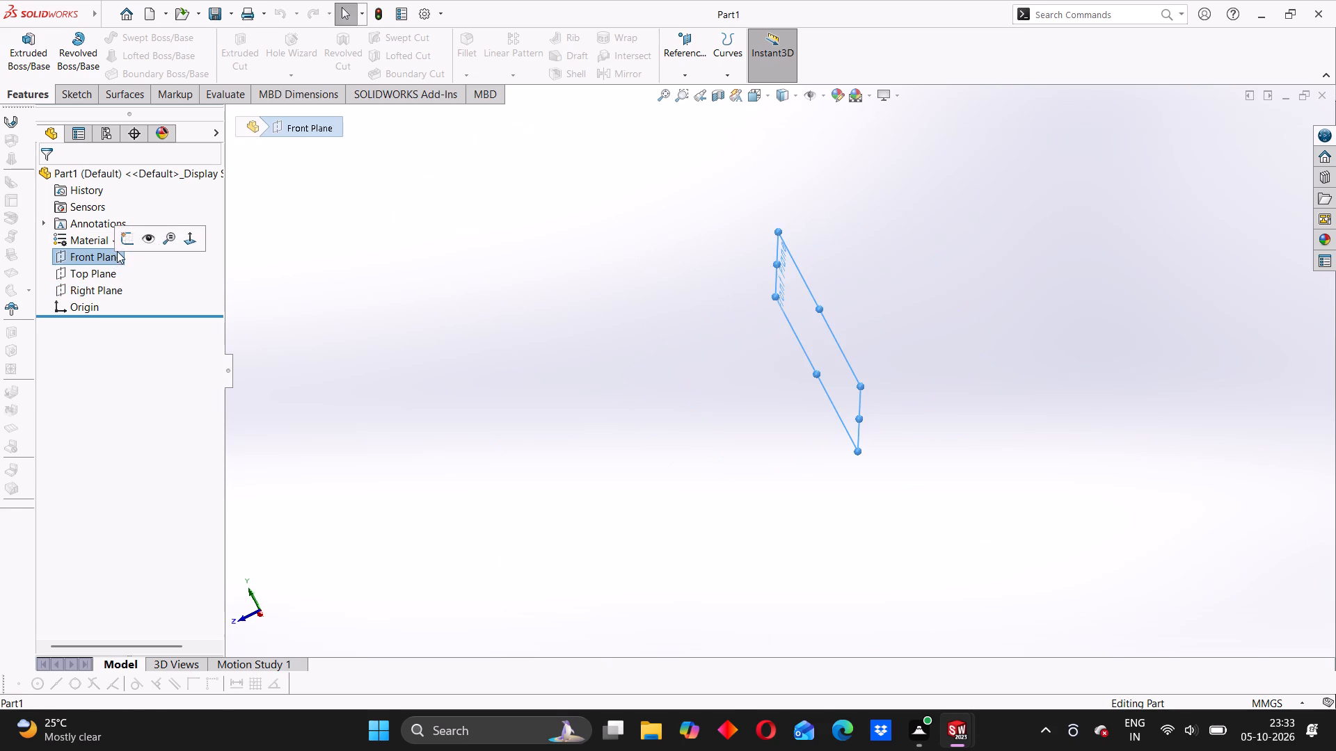
{"action": "left_click", "coordinate": [123, 239]}
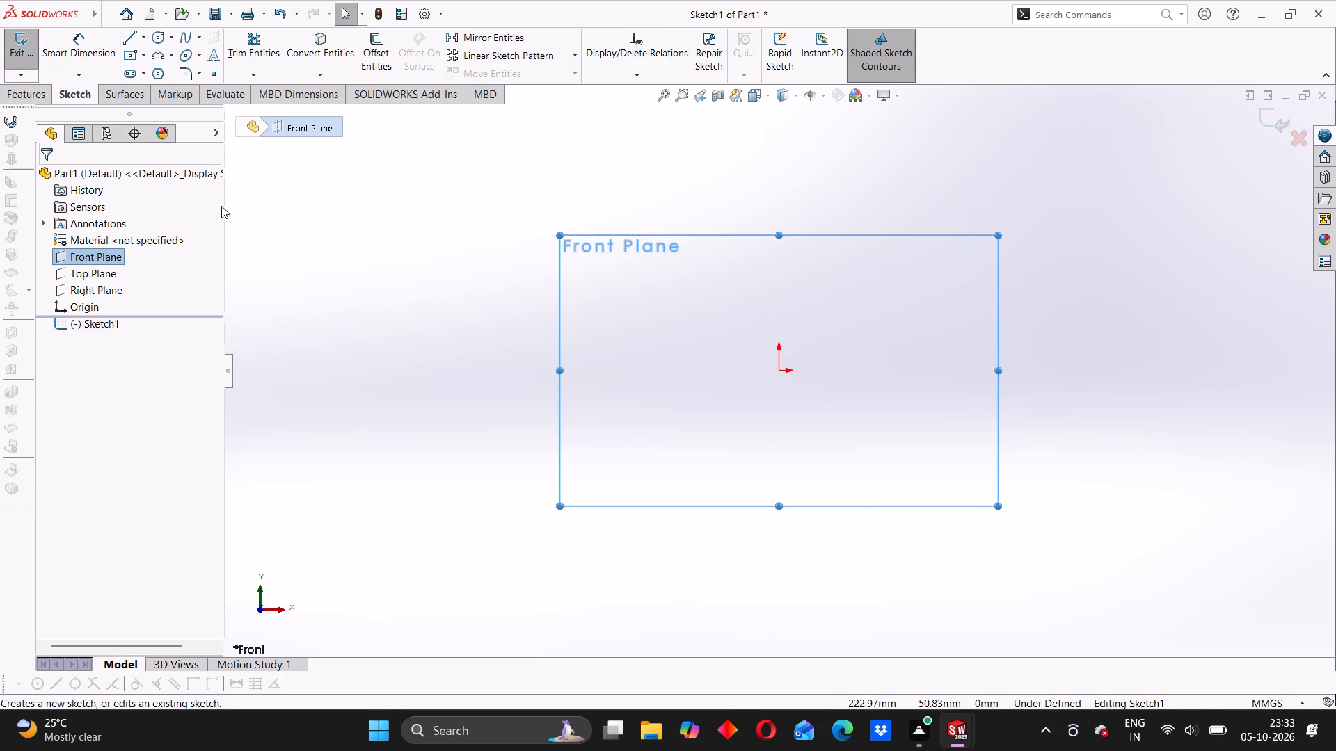
{"action": "left_click", "coordinate": [159, 38]}
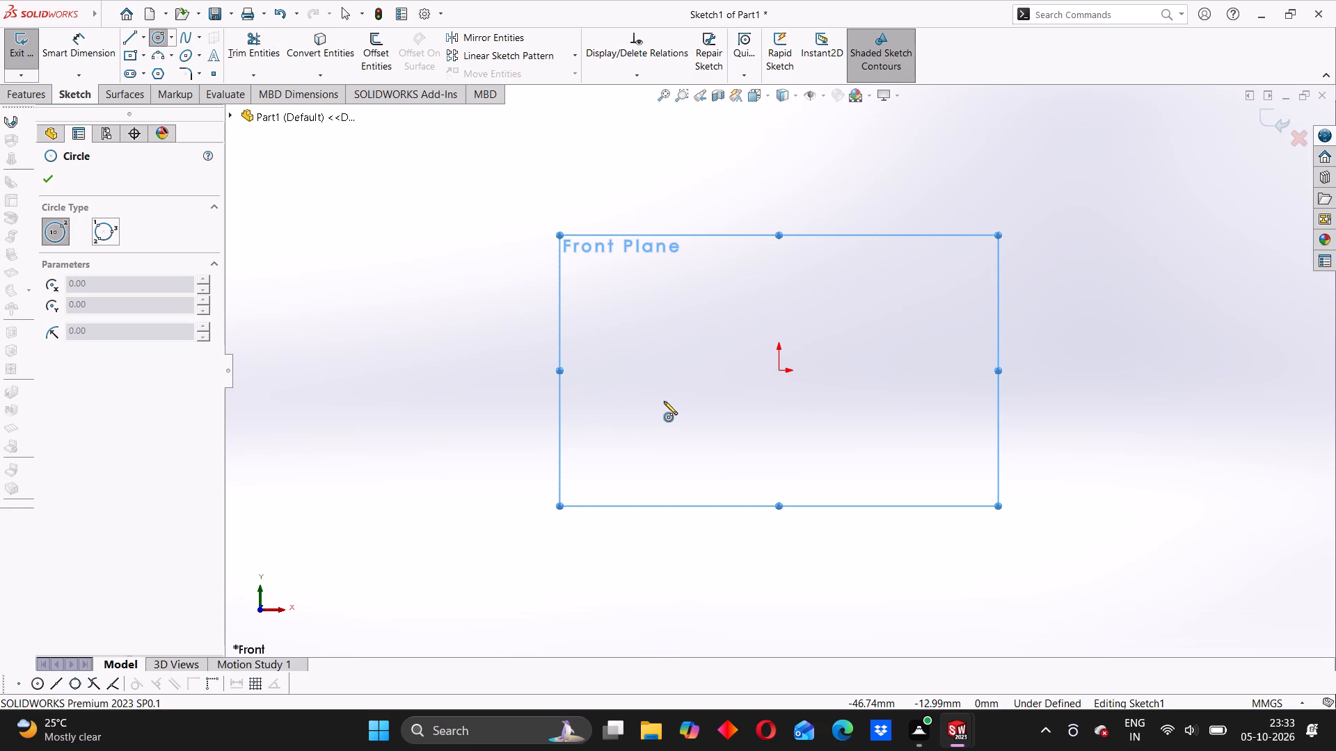
{"action": "left_click", "coordinate": [777, 369]}
{"action": "left_click", "coordinate": [900, 305]}
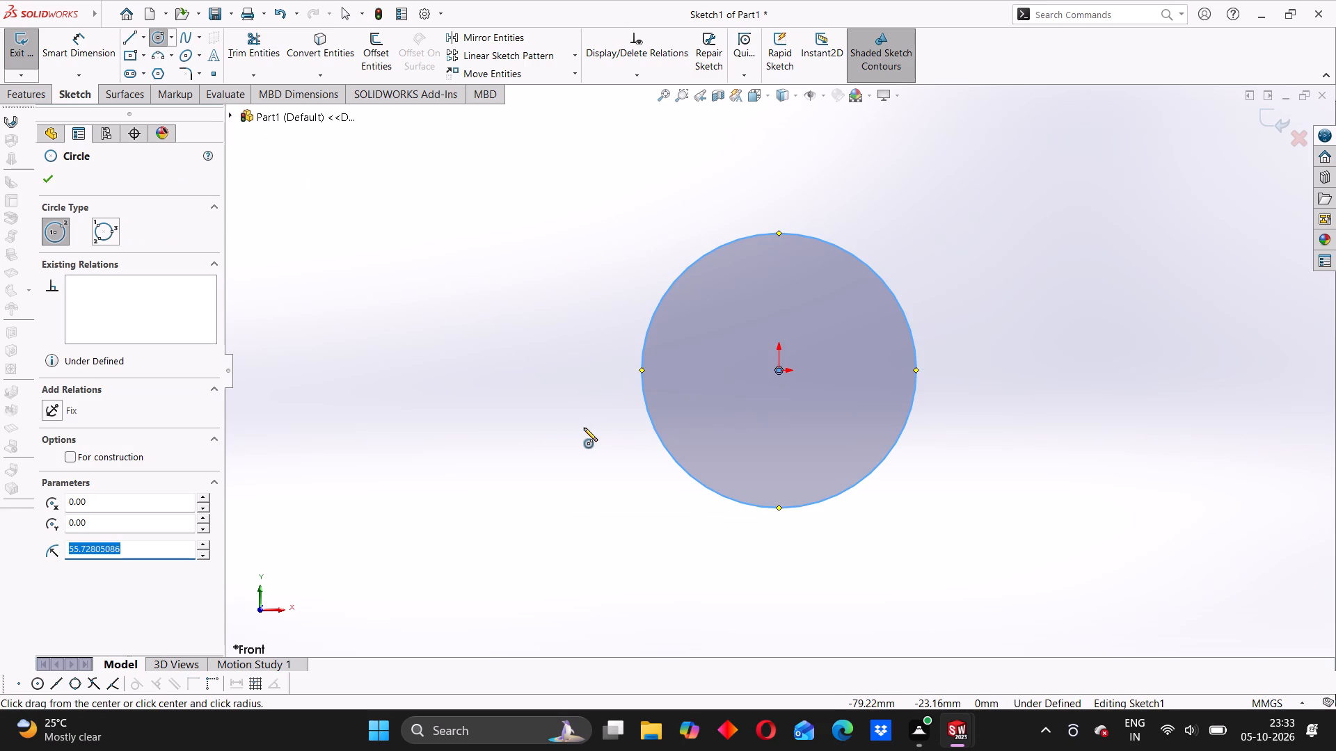
Dimension the circle's diameter to 20 mm.
{"action": "left_click", "coordinate": [90, 43]}
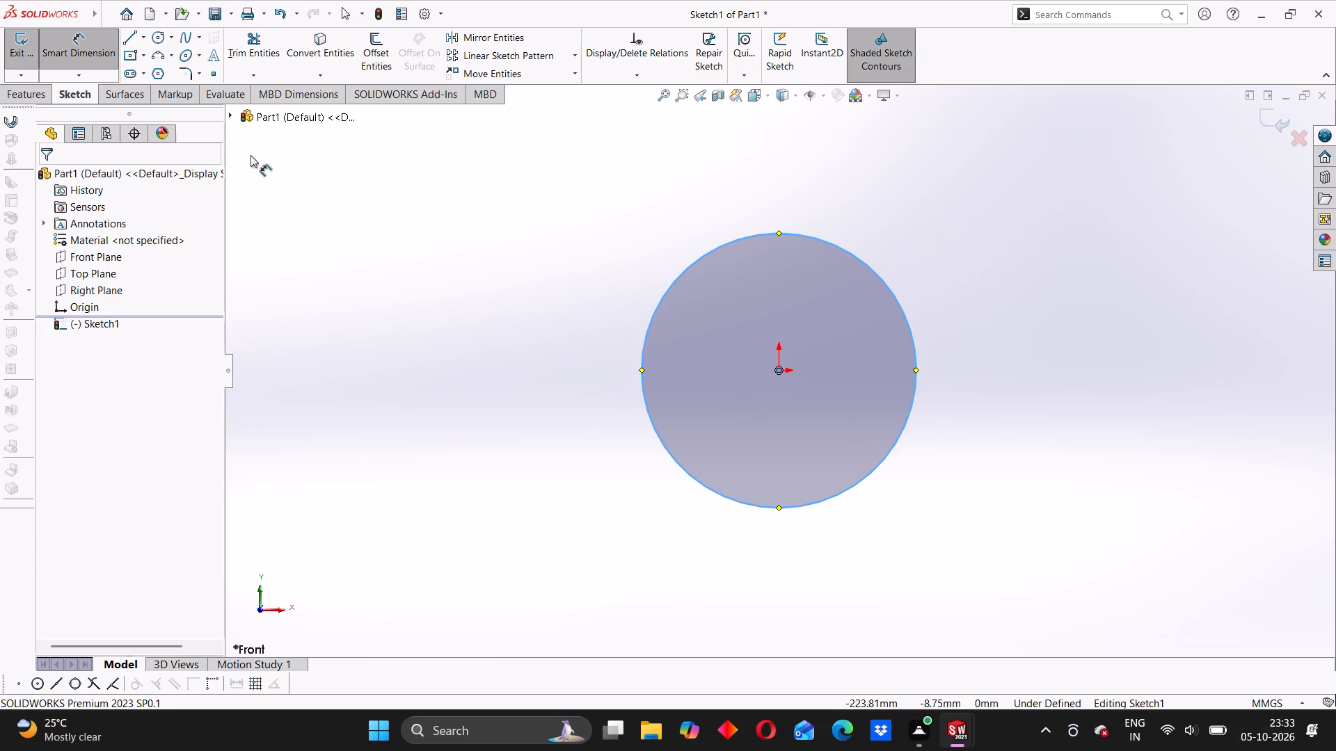
{"action": "left_click_drag", "start_coordinate": [645, 361], "coordinate": [637, 365]}
{"action": "left_click", "coordinate": [583, 394]}
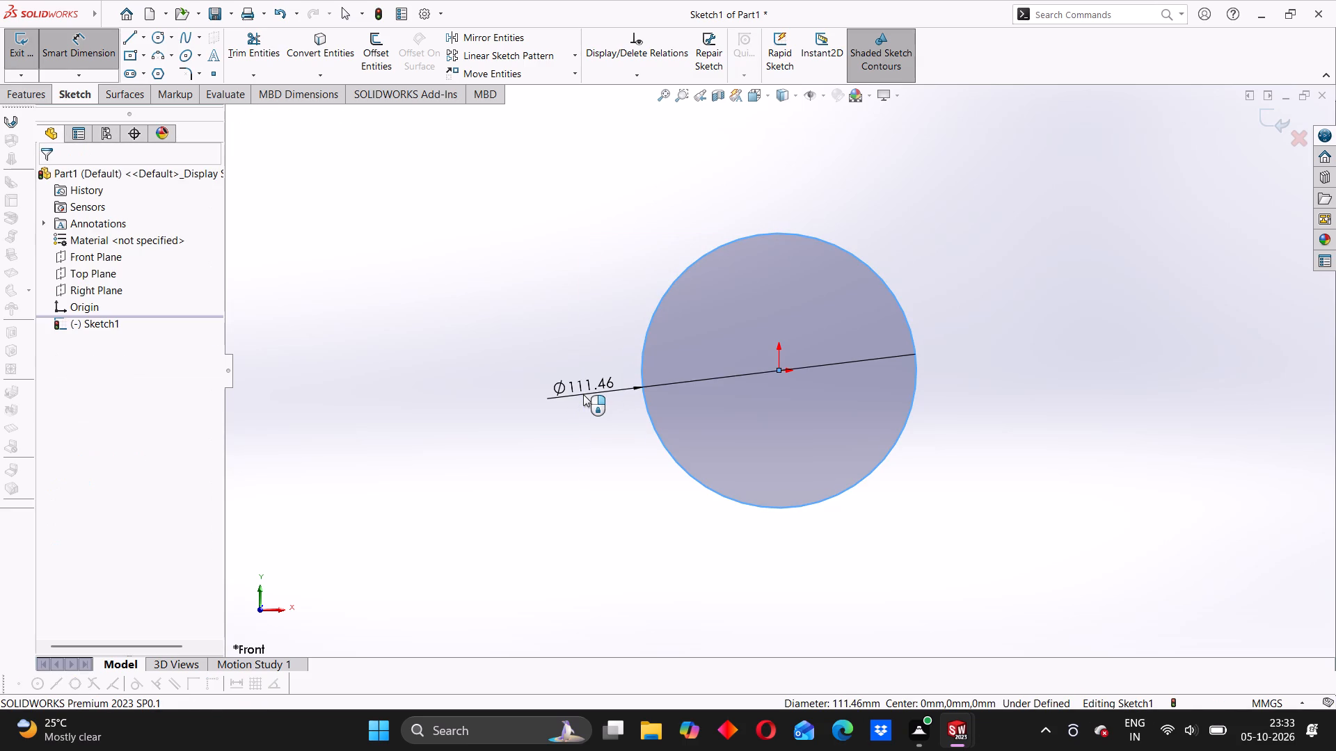
{"action": "type", "text": "20"}
{"action": "key", "text": "Return"}
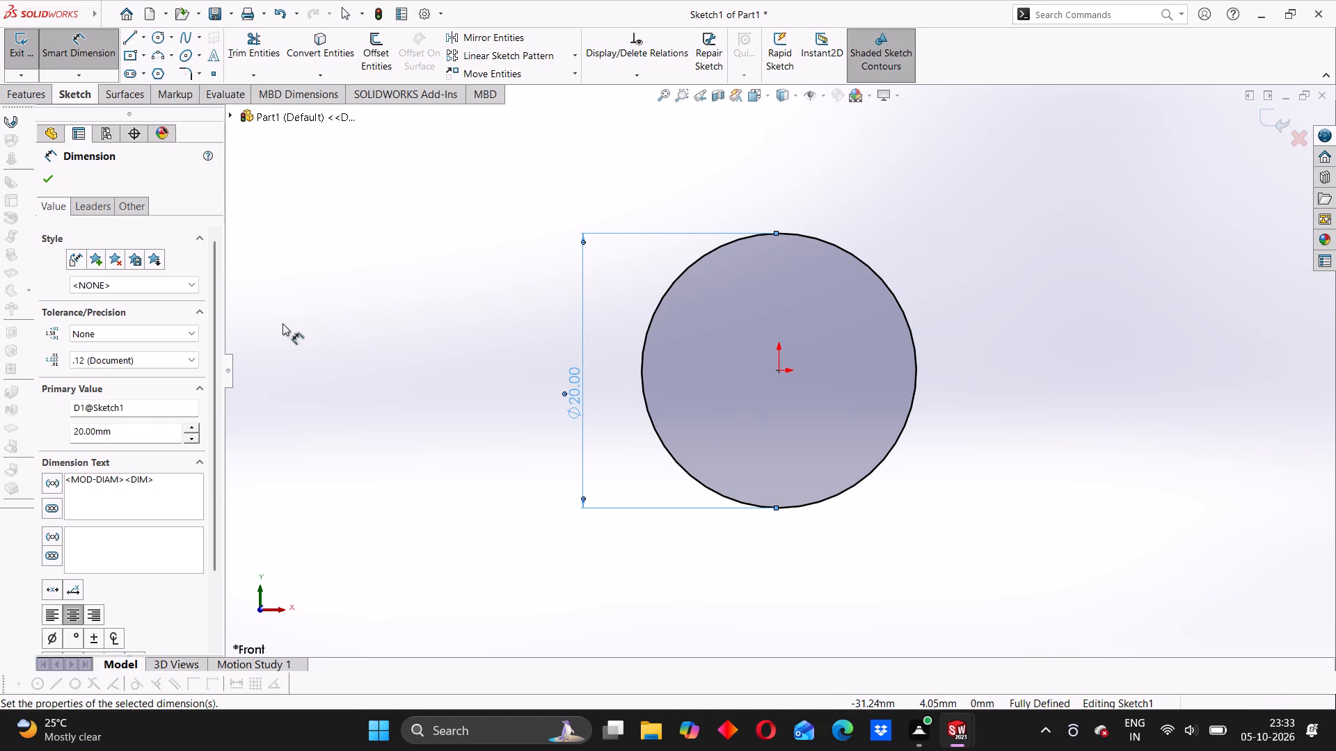
Extrude the circle as a blind boss 22 mm deep.
{"action": "left_click", "coordinate": [26, 102]}
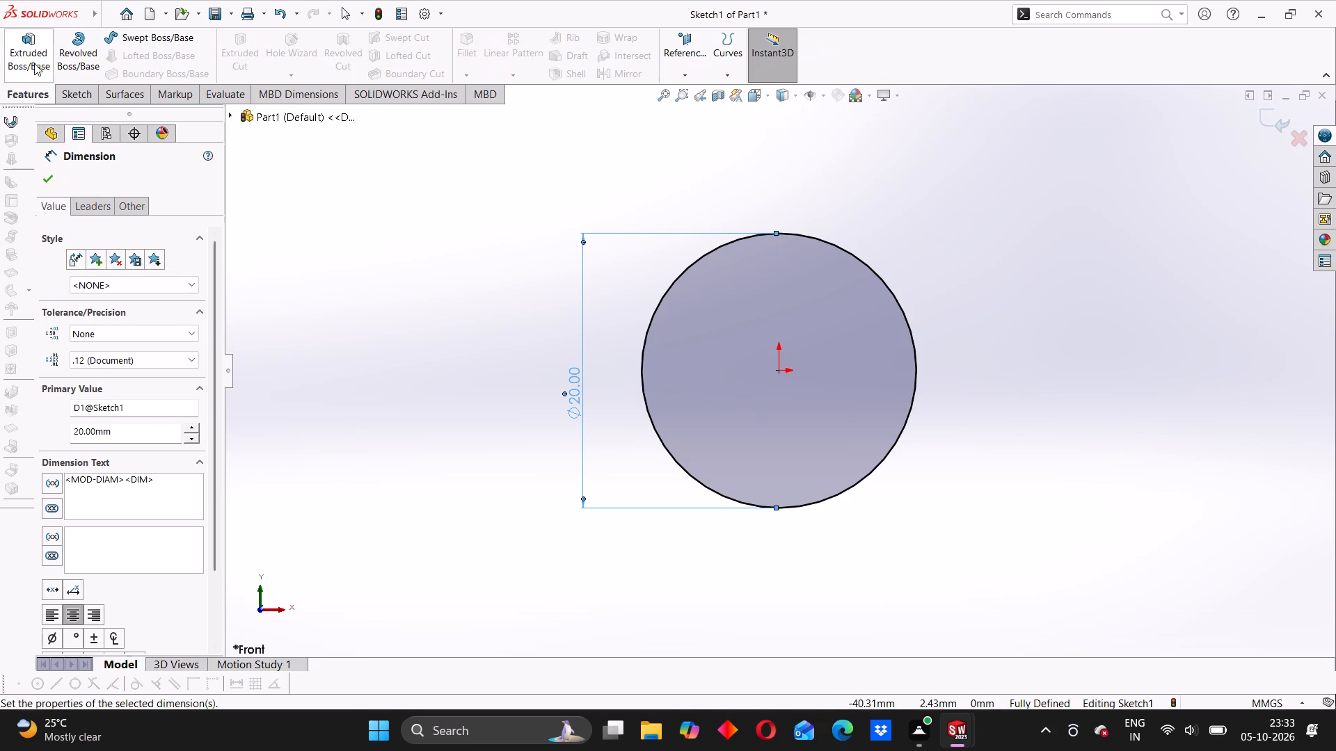
{"action": "left_click", "coordinate": [33, 59]}
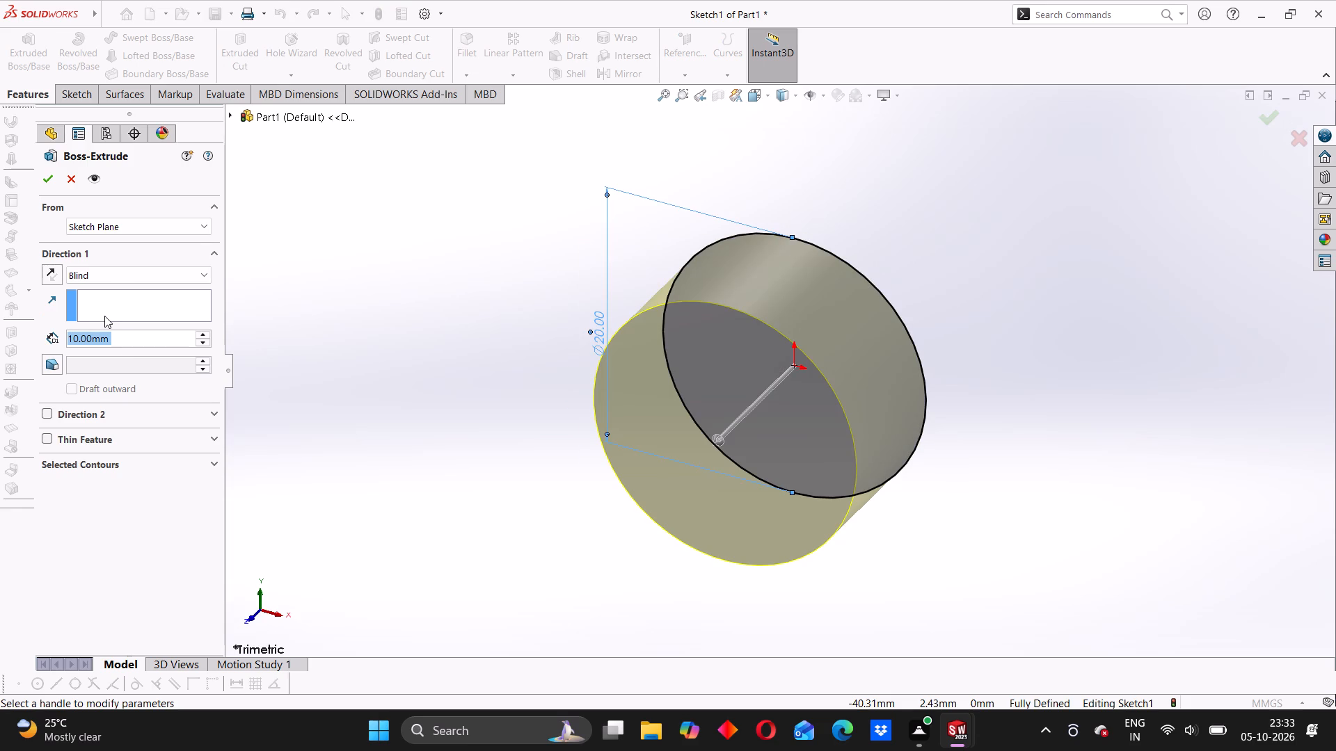
{"action": "type", "text": "22"}
{"action": "key", "text": "Return"}
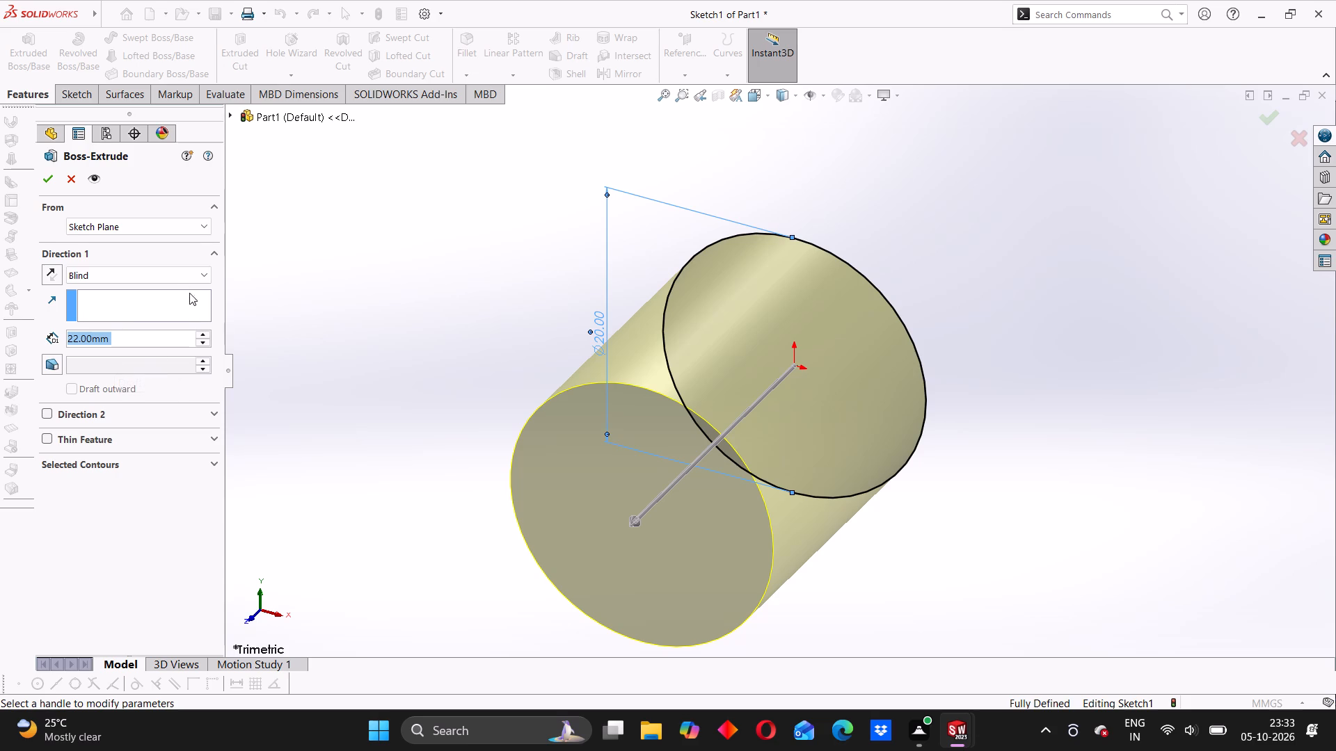
{"action": "left_click", "coordinate": [41, 177]}
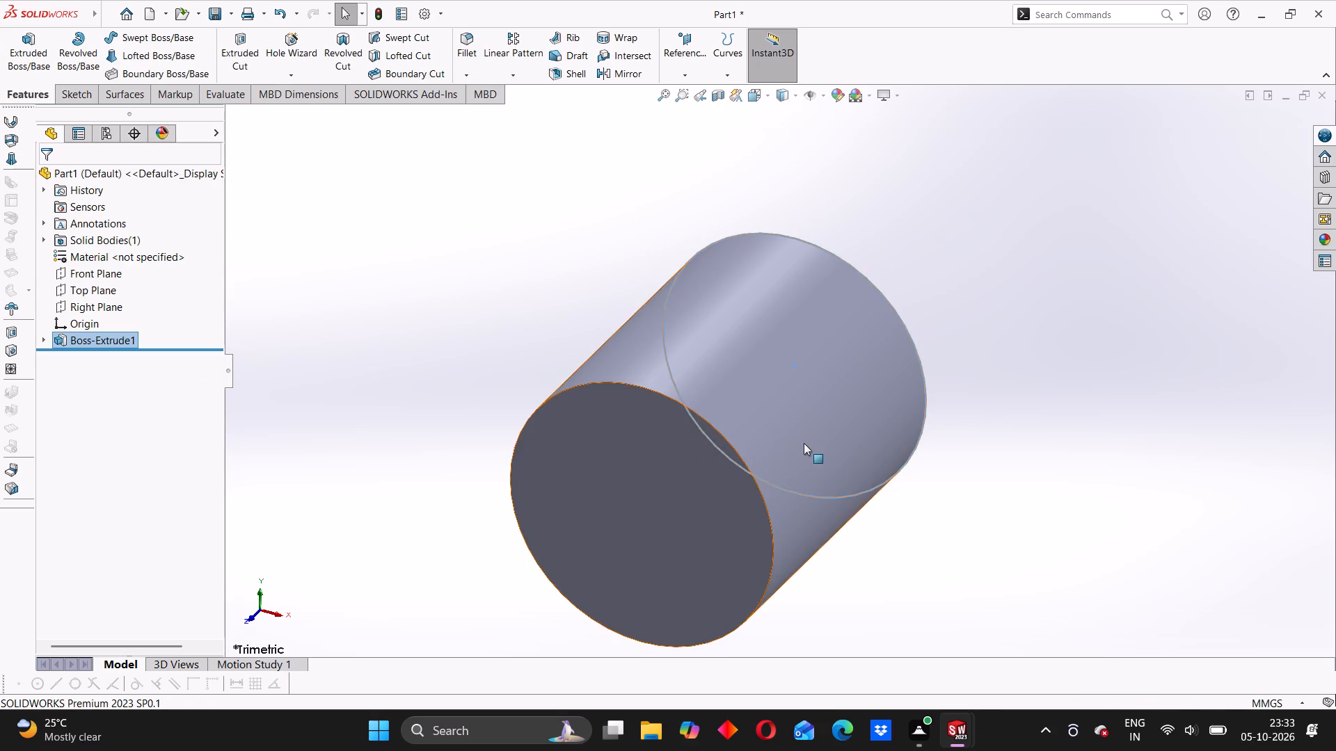
Apply the polished bronze metal appearance to the extruded cylinder feature.
{"action": "scroll", "coordinate": [804, 443], "scroll_direction": "up", "scroll_amount": 3}
{"action": "middle_click_drag", "start_coordinate": [788, 464], "coordinate": [714, 455]}
{"action": "left_click", "coordinate": [543, 417]}
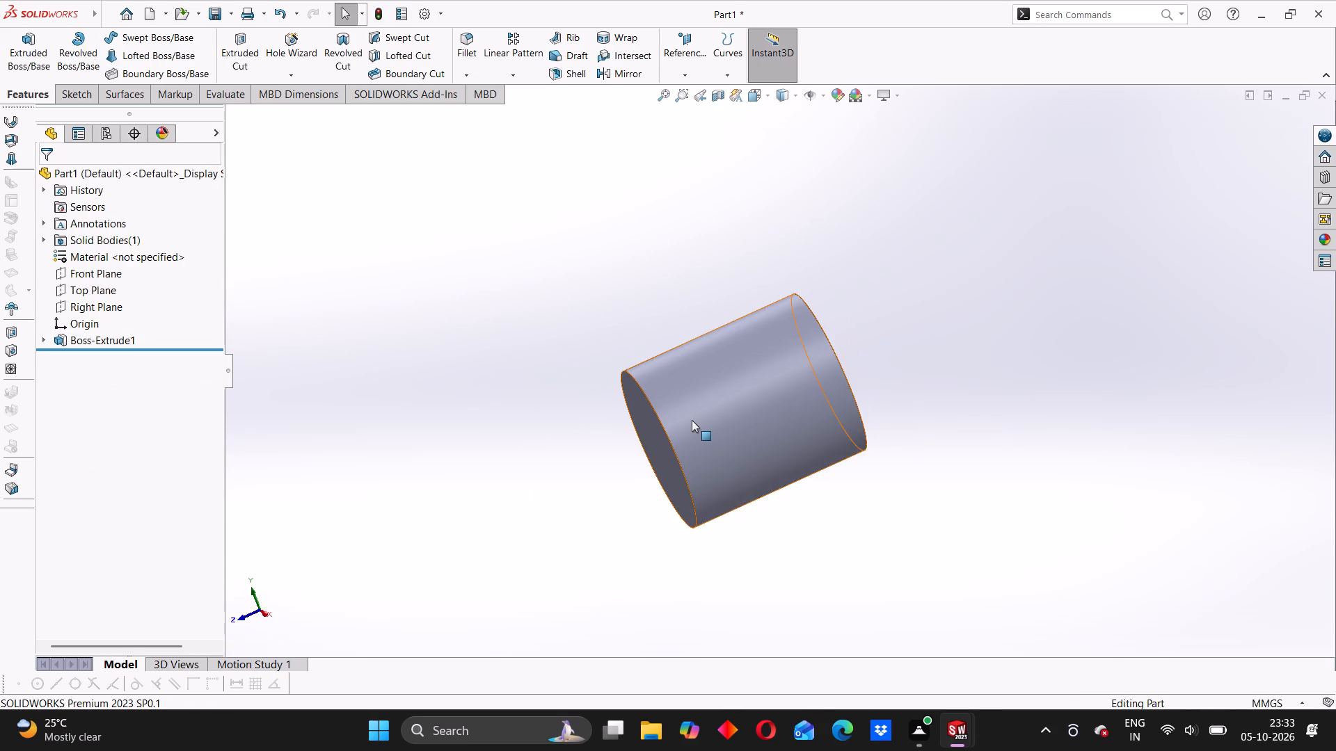
{"action": "scroll", "coordinate": [692, 420], "scroll_direction": "down", "scroll_amount": 2}
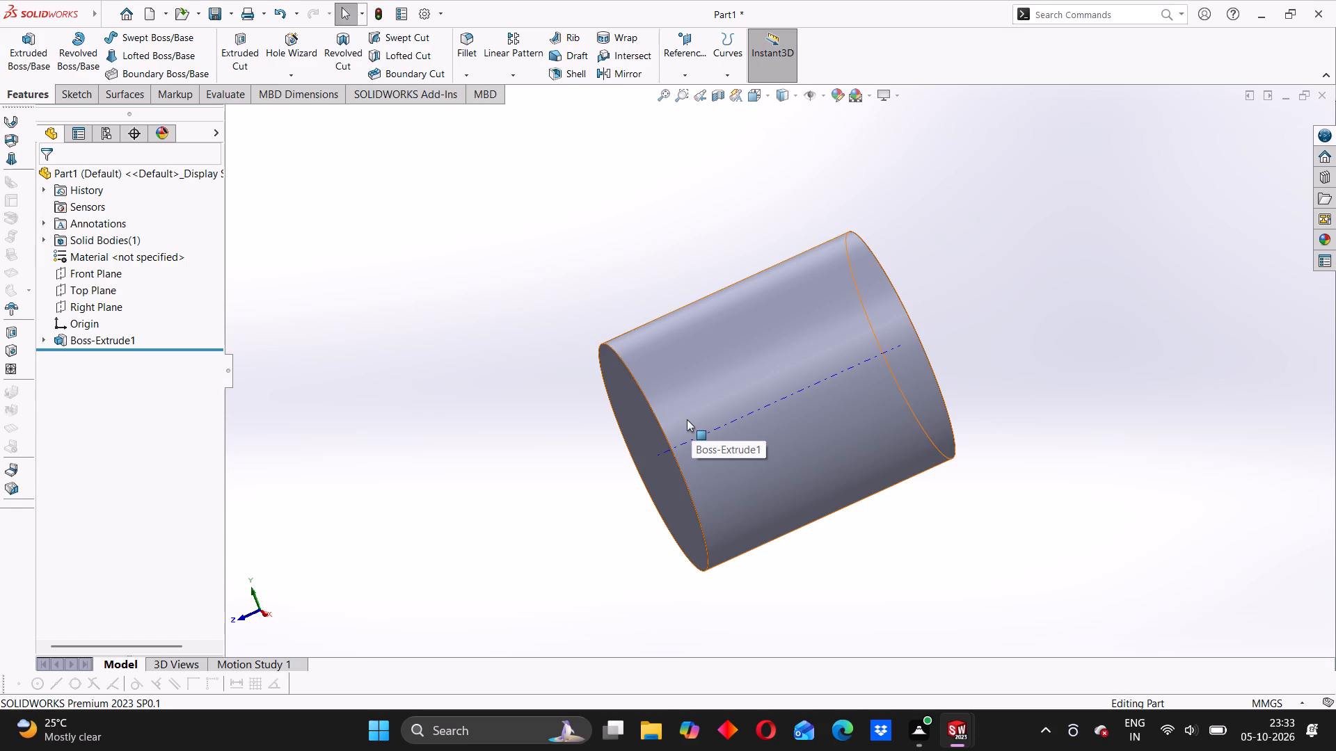
{"action": "right_click", "coordinate": [796, 357]}
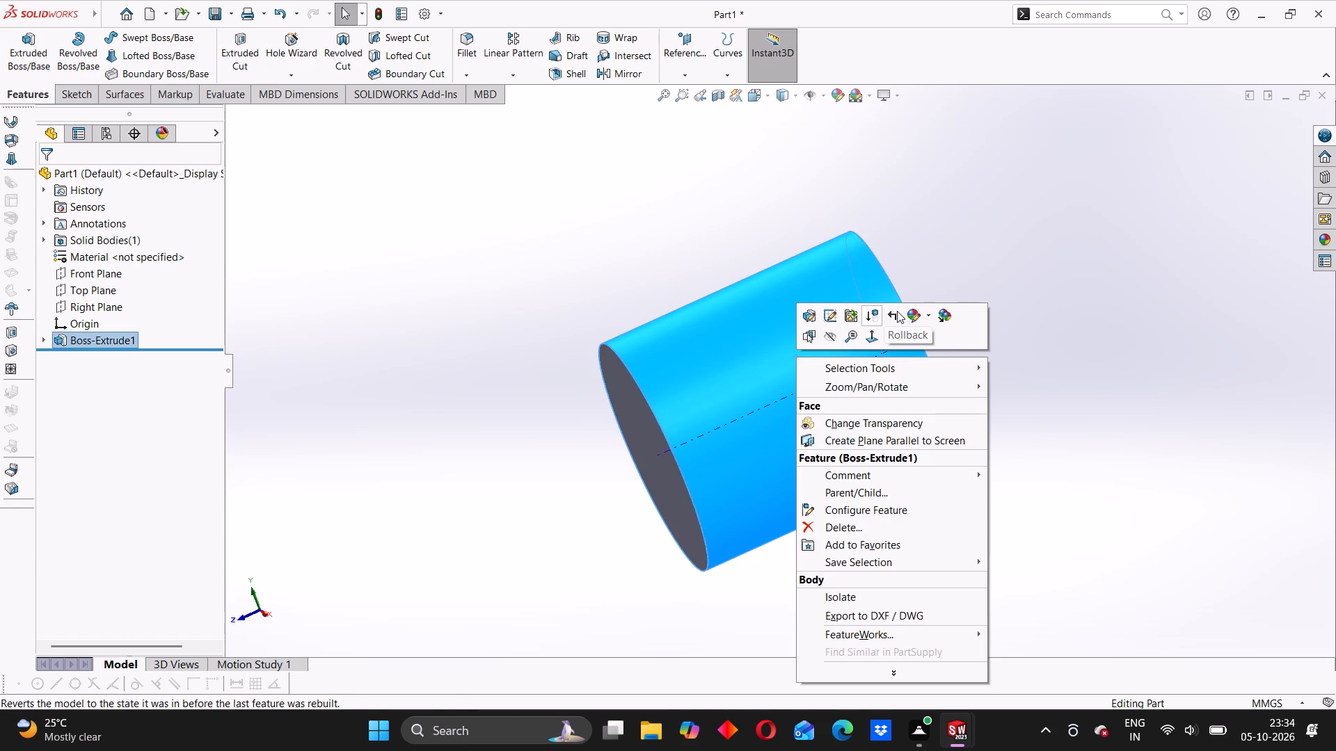
{"action": "left_click", "coordinate": [918, 316]}
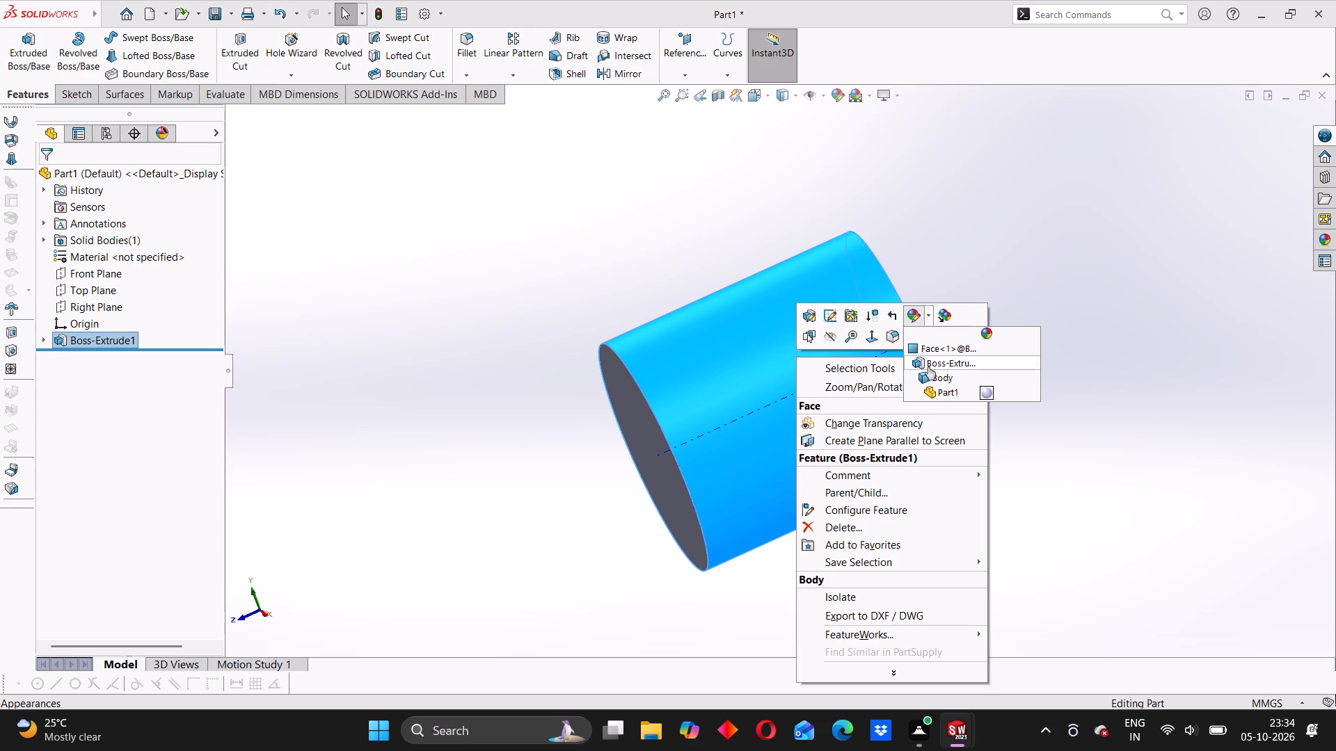
{"action": "left_click", "coordinate": [931, 374]}
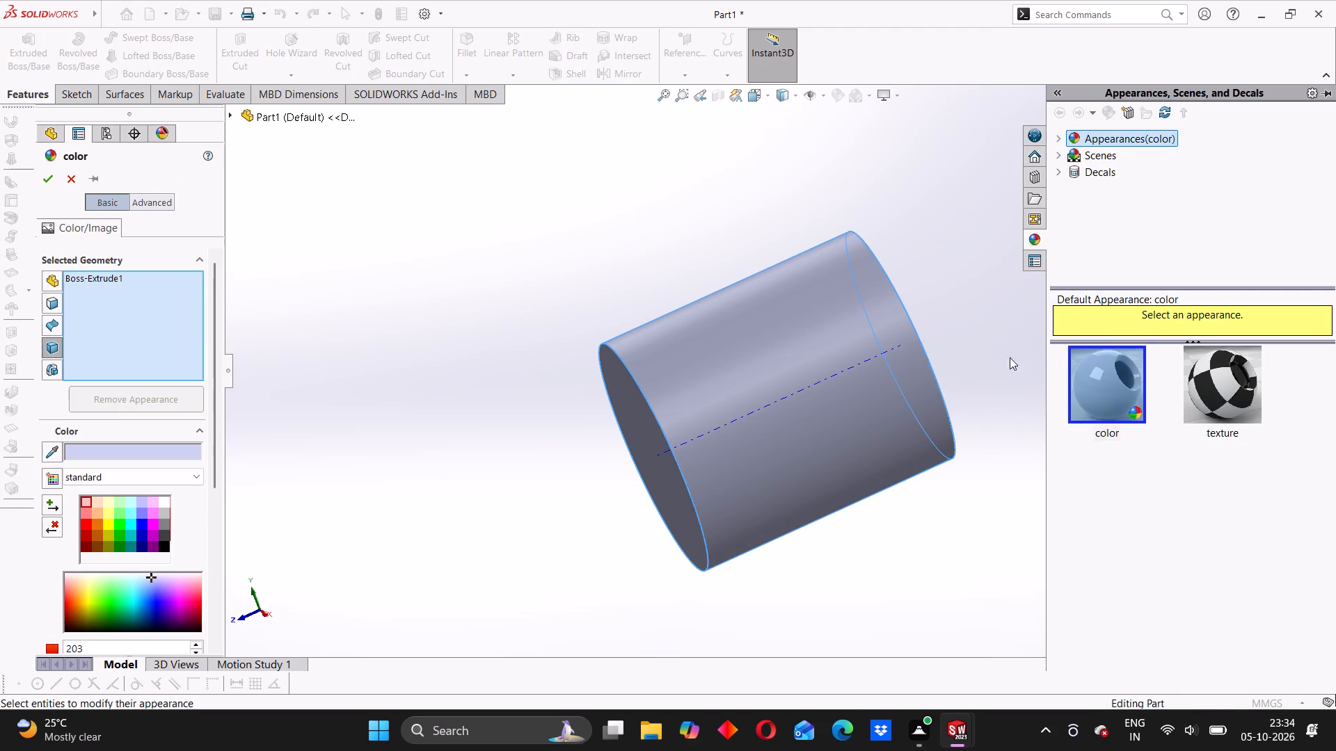
{"action": "left_click", "coordinate": [1062, 142]}
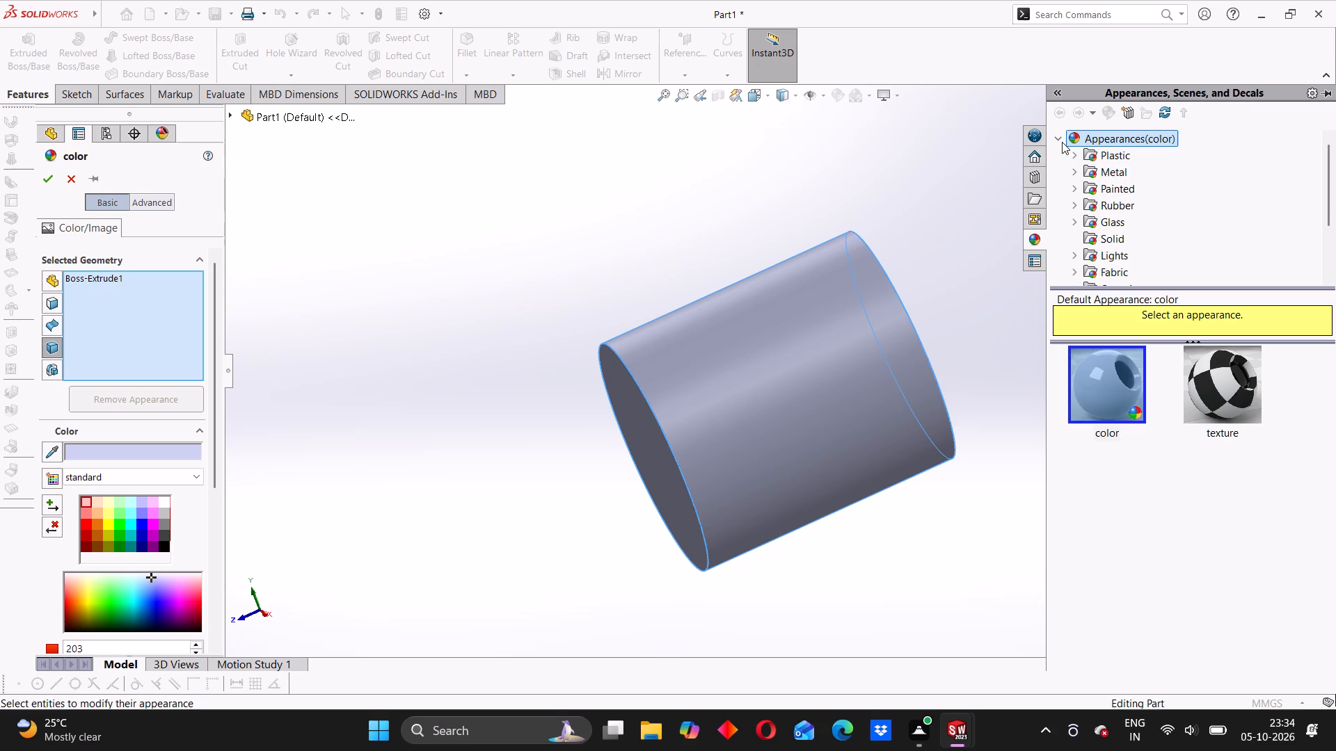
{"action": "double_click", "coordinate": [1091, 165]}
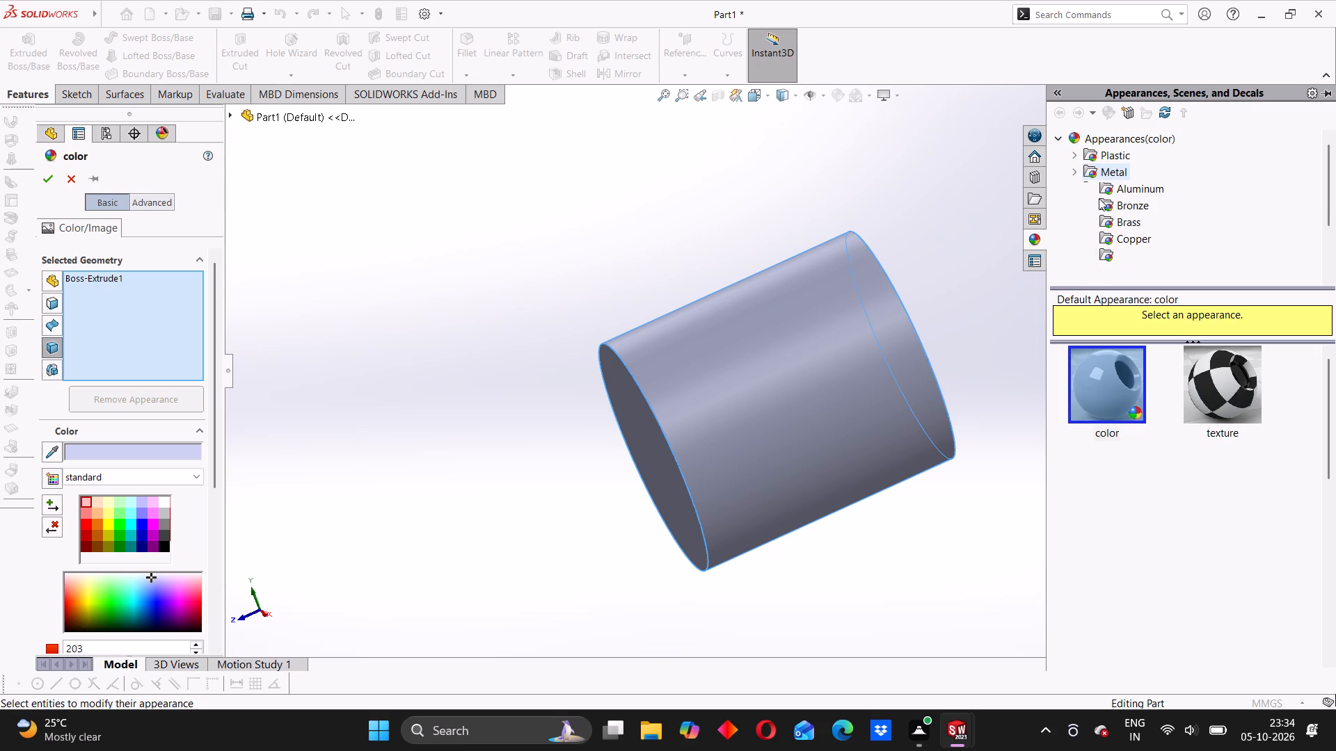
{"action": "left_click", "coordinate": [1254, 501]}
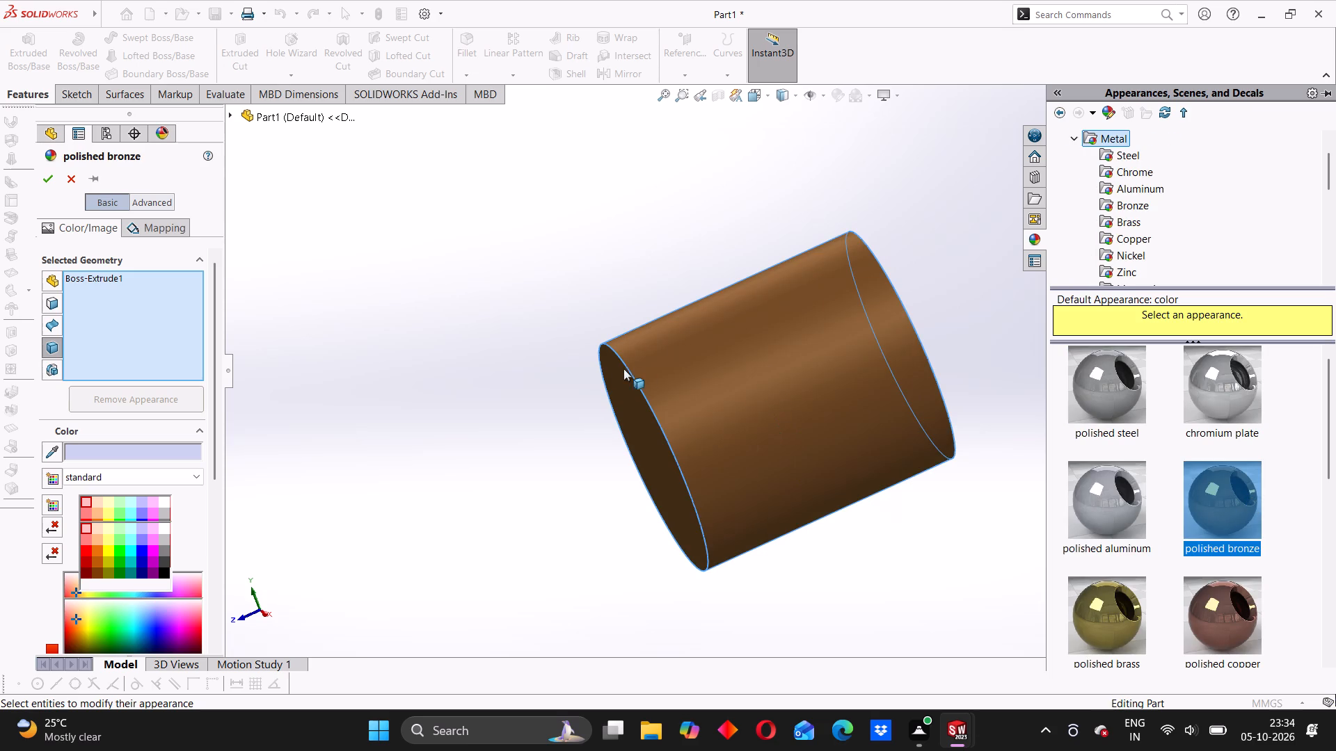
{"action": "left_click", "coordinate": [49, 179]}
Sketch a circle about 11.7 mm in diameter on the cylinder's back end face, centred on the origin.
{"action": "middle_click_drag", "start_coordinate": [681, 450], "coordinate": [724, 435]}
{"action": "left_click", "coordinate": [568, 456]}
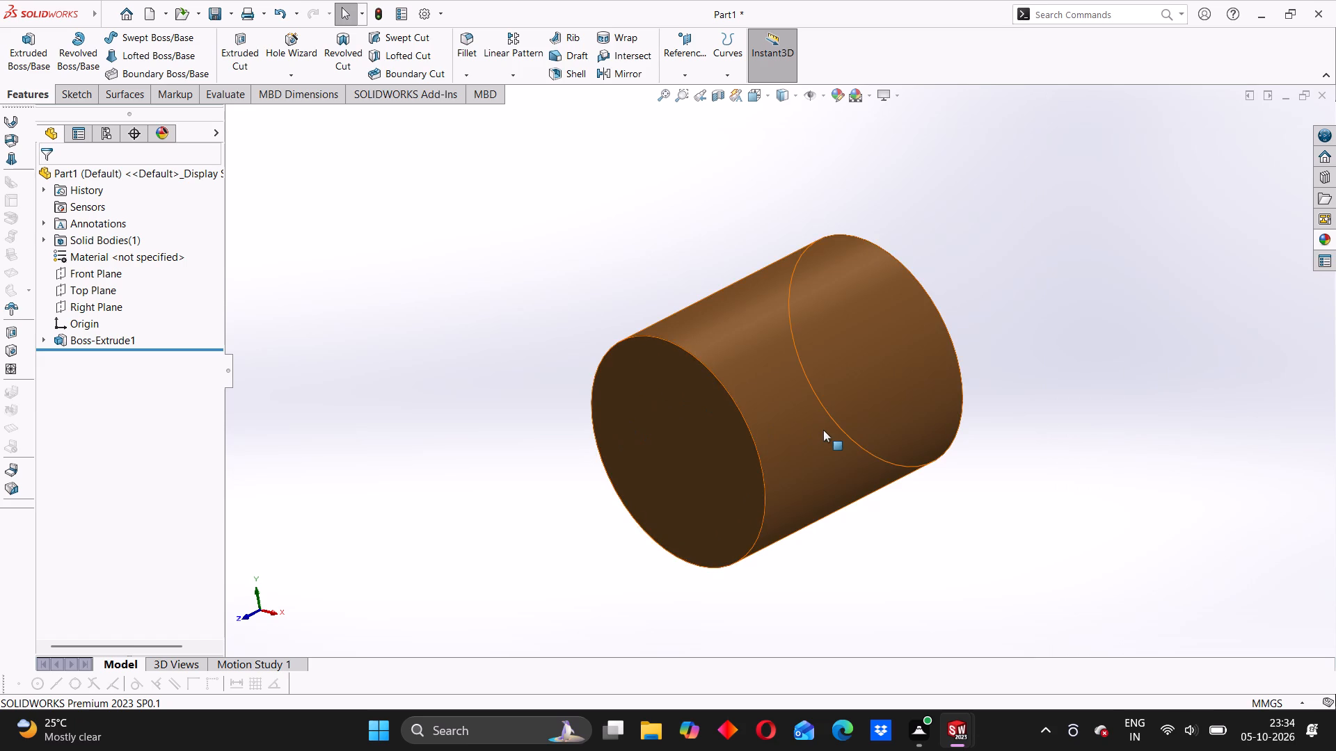
{"action": "middle_click_drag", "start_coordinate": [827, 465], "coordinate": [648, 514]}
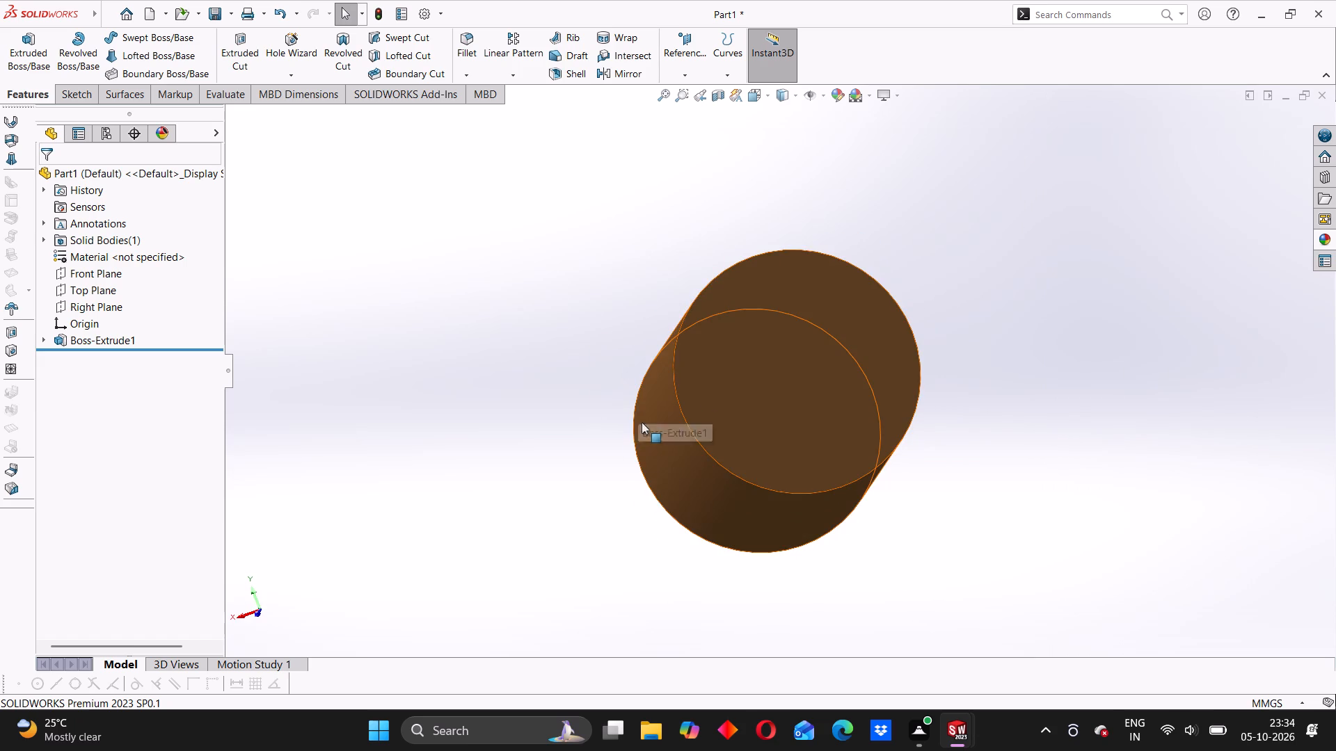
{"action": "middle_click_drag", "start_coordinate": [646, 433], "coordinate": [662, 499]}
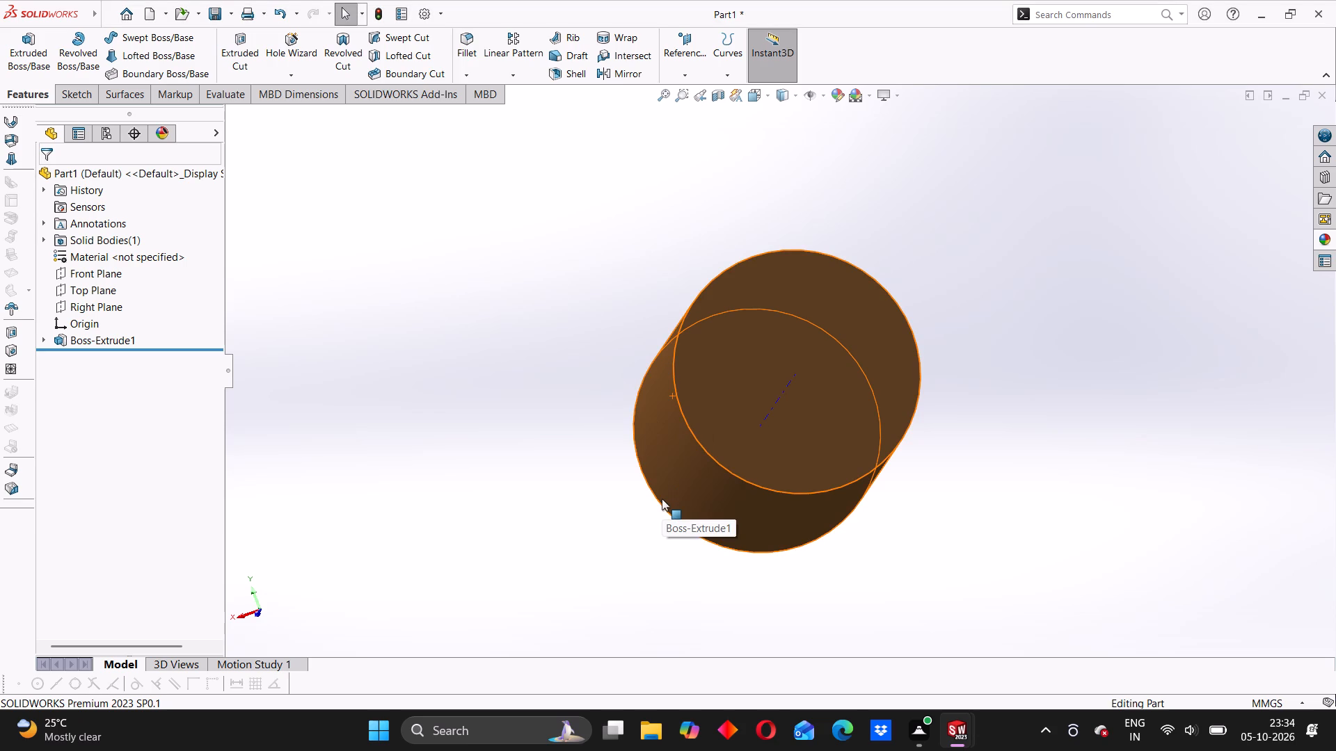
{"action": "left_click", "coordinate": [785, 402]}
{"action": "left_click", "coordinate": [848, 361]}
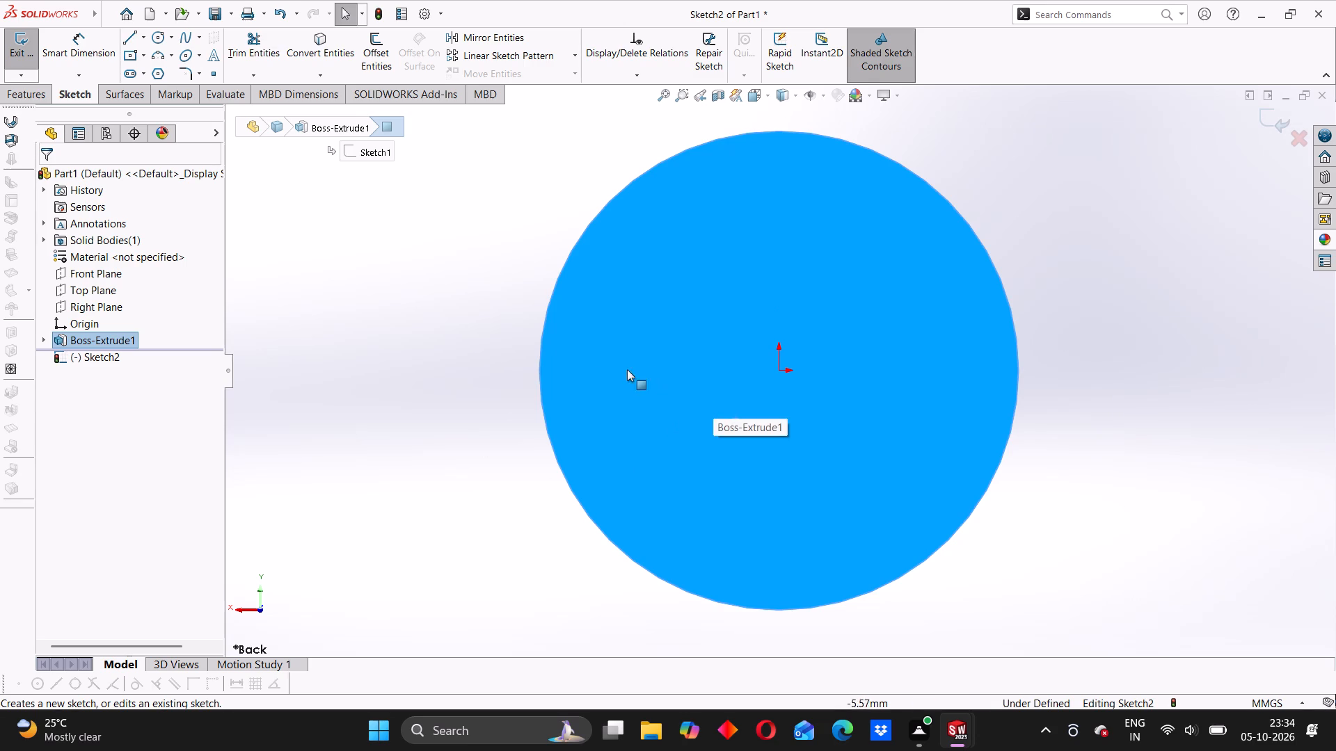
{"action": "left_click", "coordinate": [159, 40]}
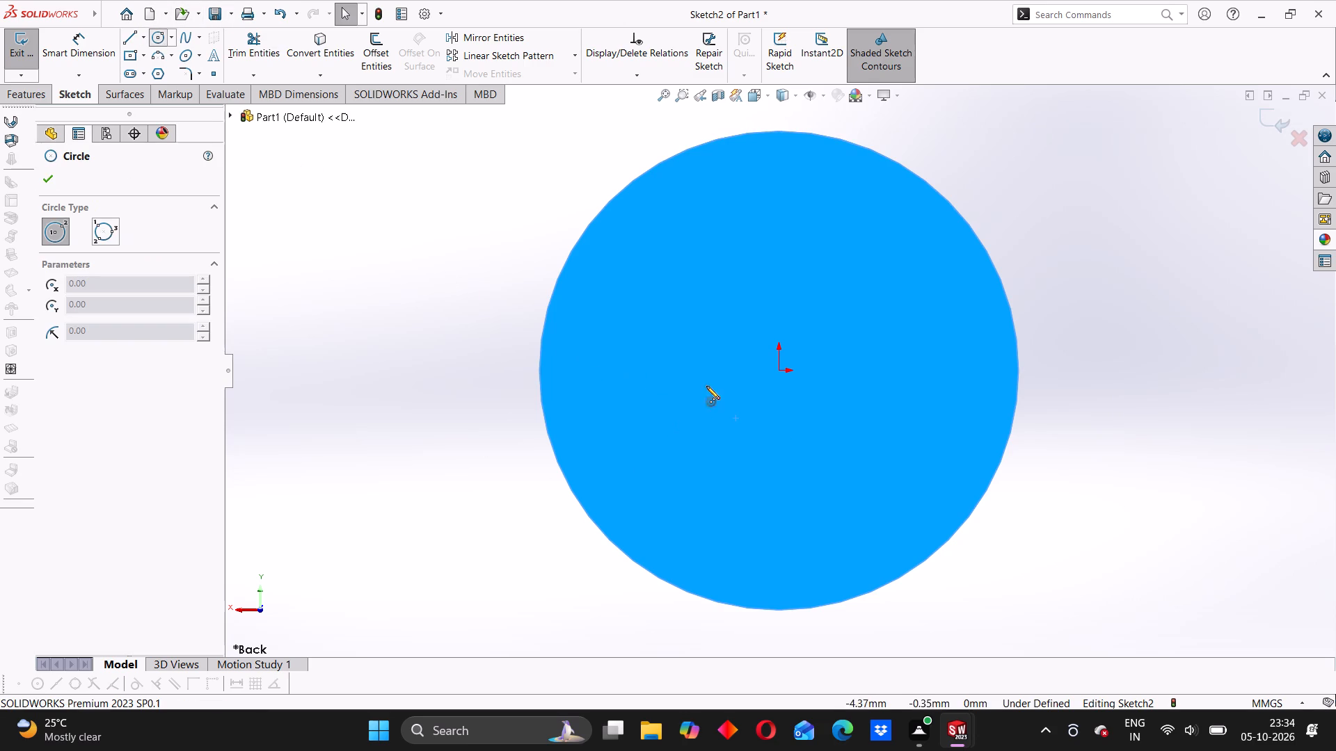
{"action": "left_click", "coordinate": [780, 371]}
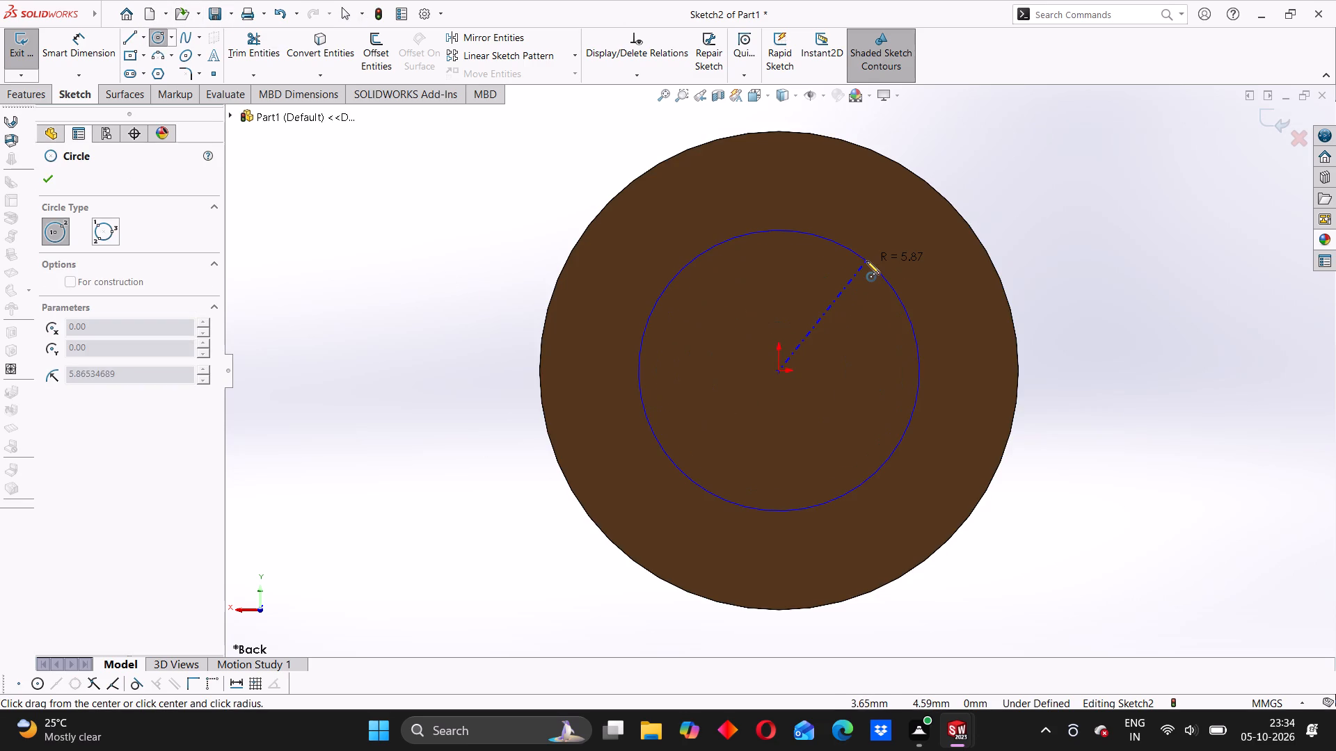
{"action": "left_click", "coordinate": [866, 261]}
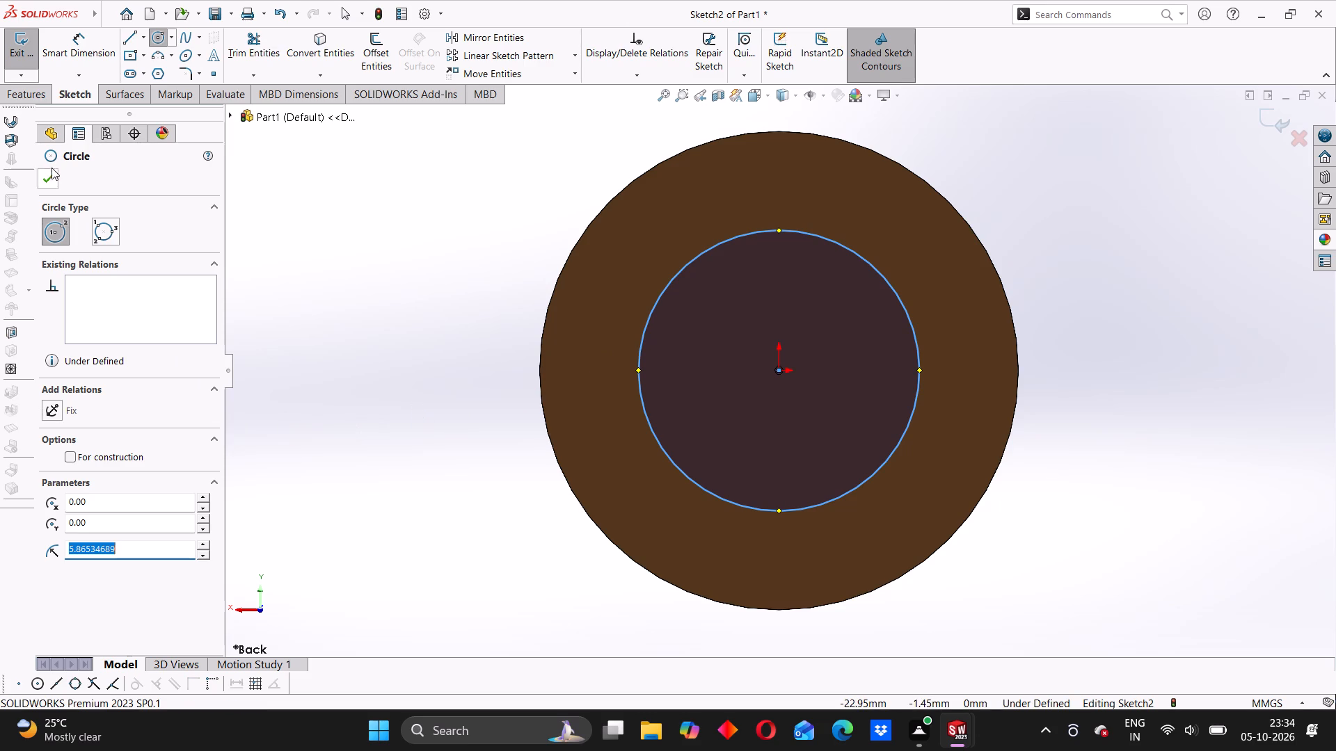
Dimension the new circle's diameter to 12 mm.
{"action": "left_click", "coordinate": [86, 49]}
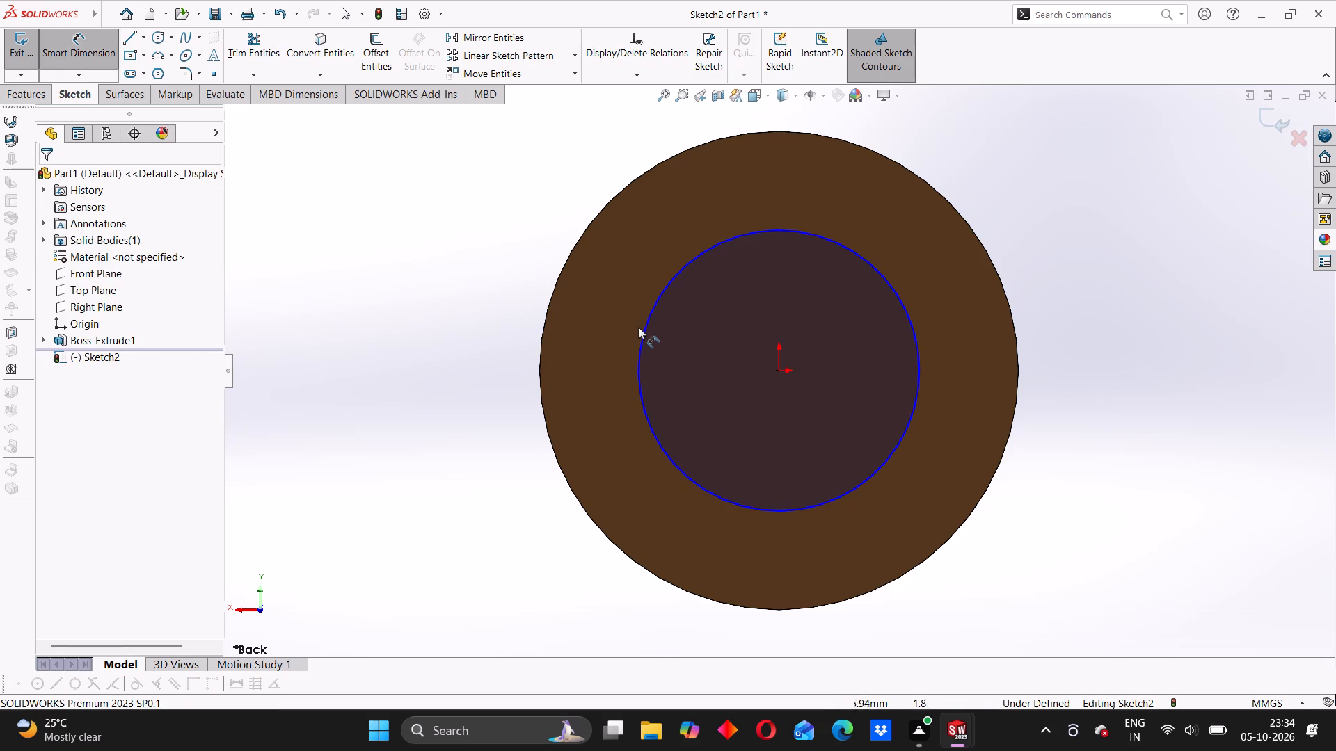
{"action": "left_click", "coordinate": [642, 339]}
{"action": "left_click", "coordinate": [403, 375]}
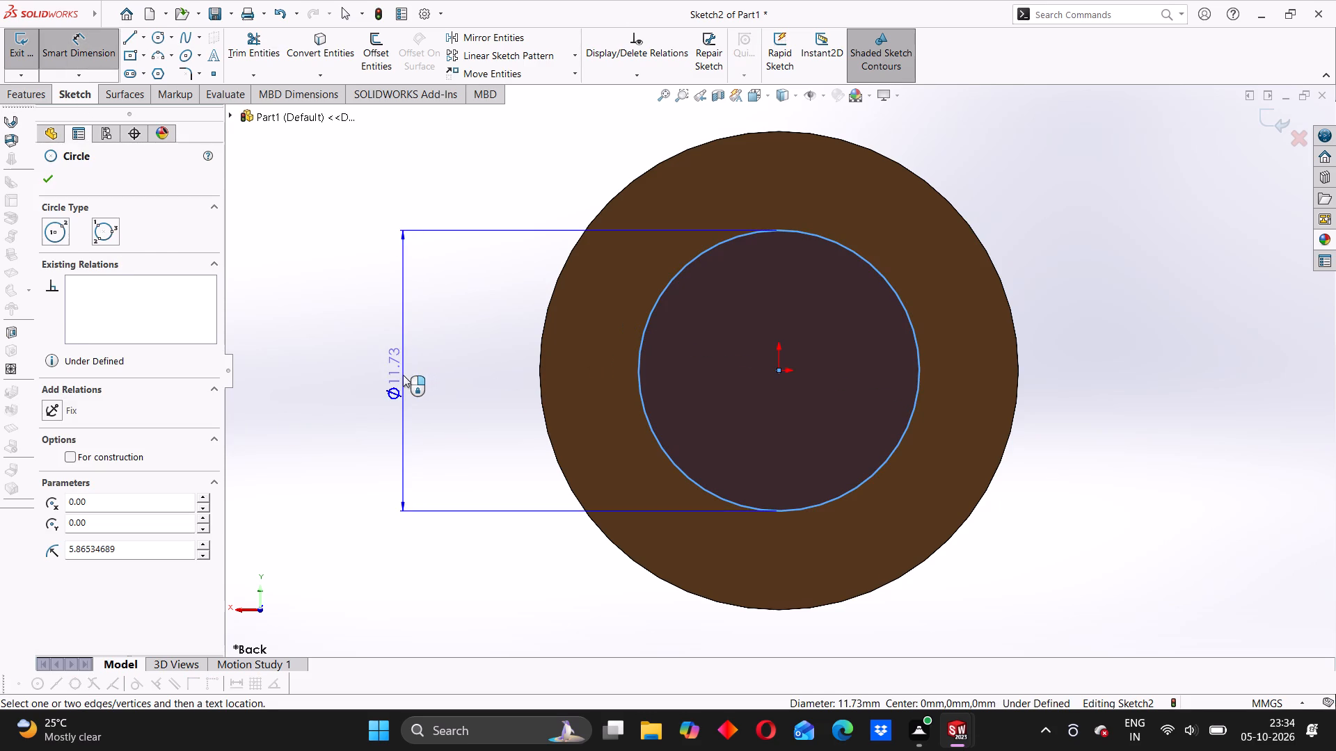
{"action": "type", "text": "12"}
{"action": "key", "text": "Return"}
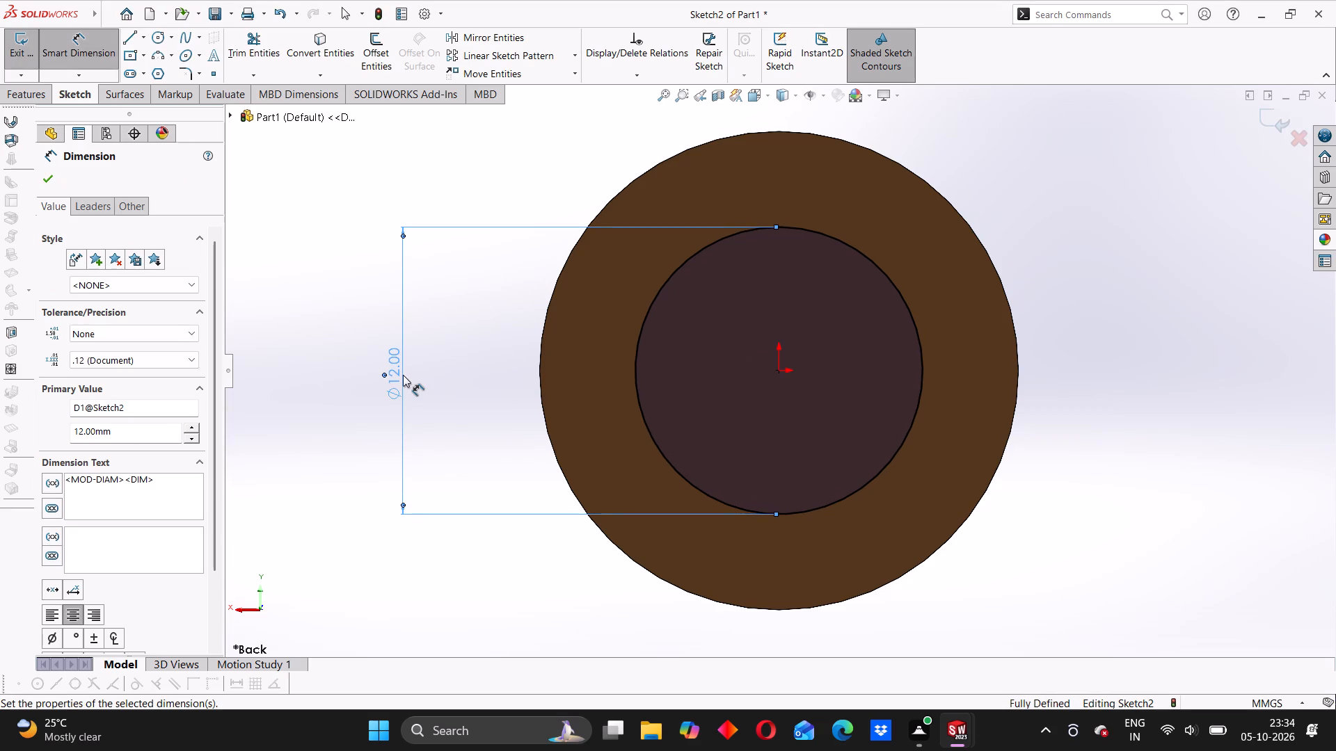
Extrude the 12 mm circle as a blind boss 96 mm deep, merged with the cylinder.
{"action": "left_click", "coordinate": [13, 92]}
{"action": "left_click", "coordinate": [34, 56]}
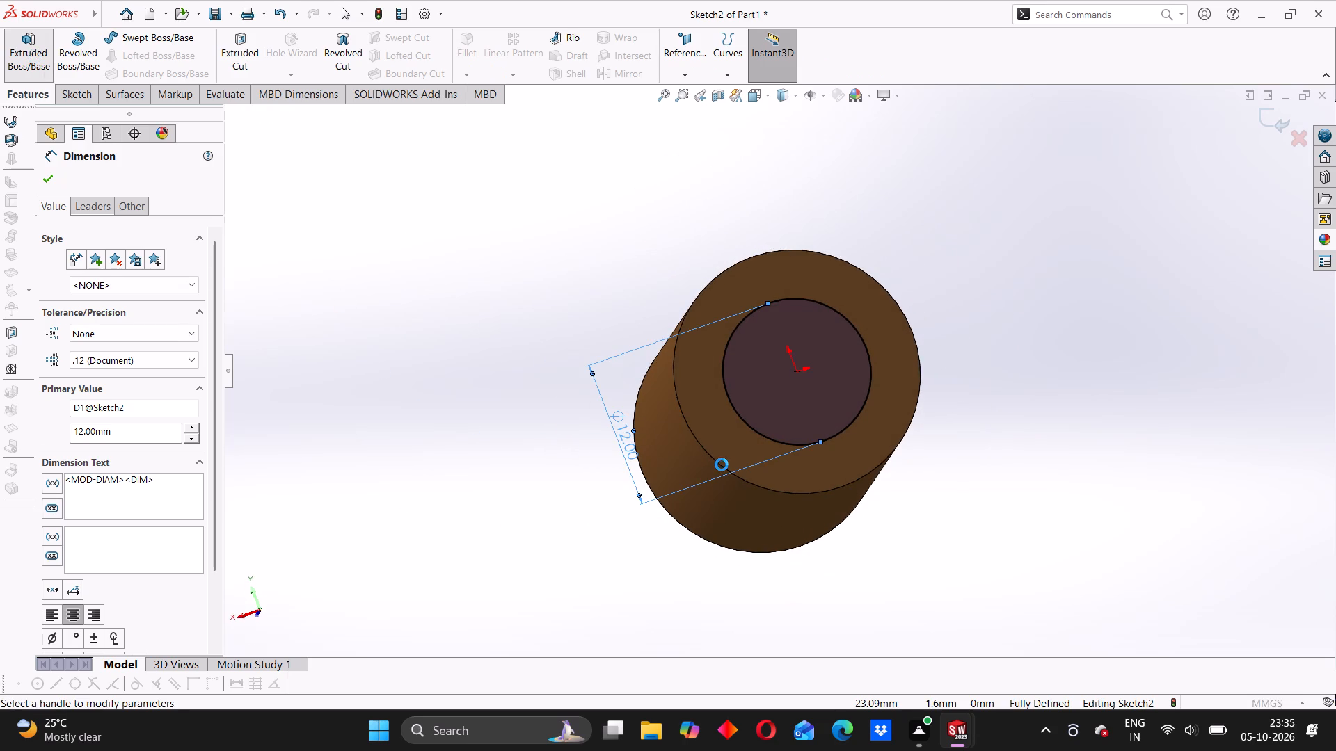
{"action": "scroll", "coordinate": [761, 482], "scroll_direction": "up", "scroll_amount": 1}
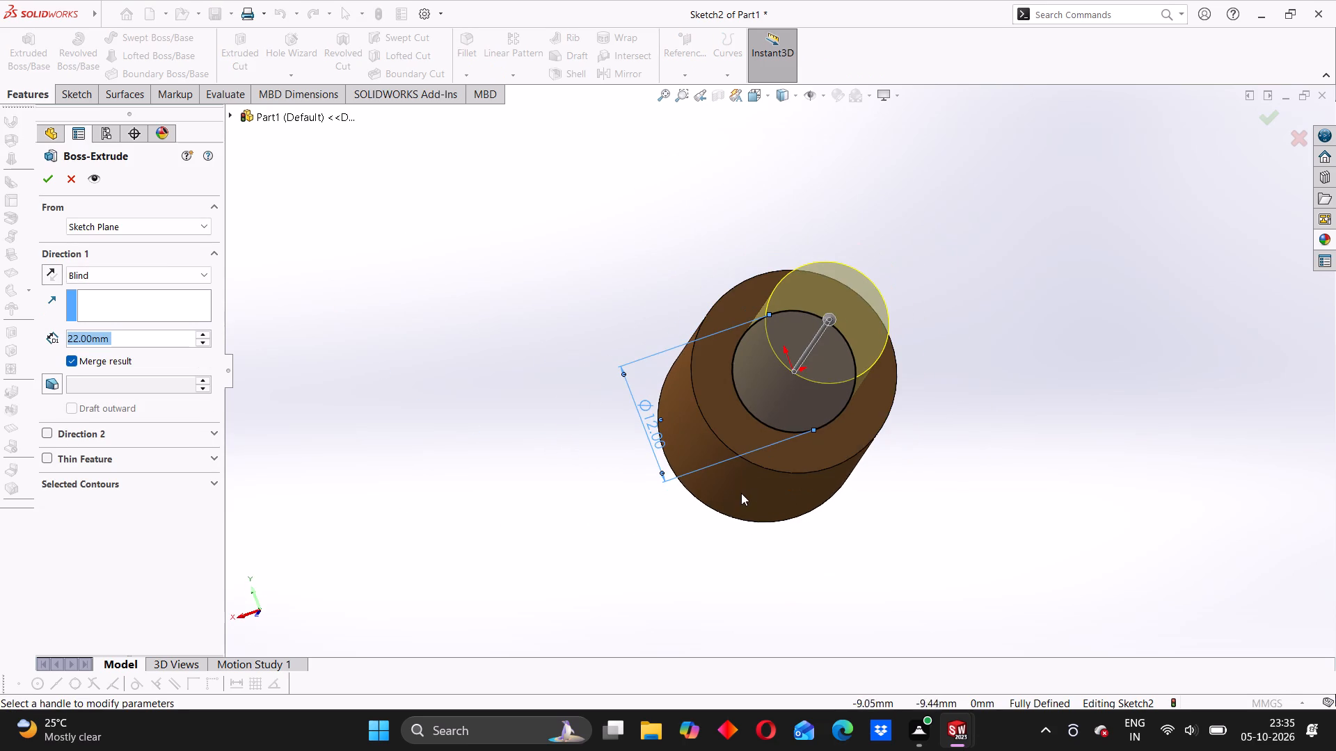
{"action": "middle_click_drag", "start_coordinate": [741, 493], "coordinate": [764, 481]}
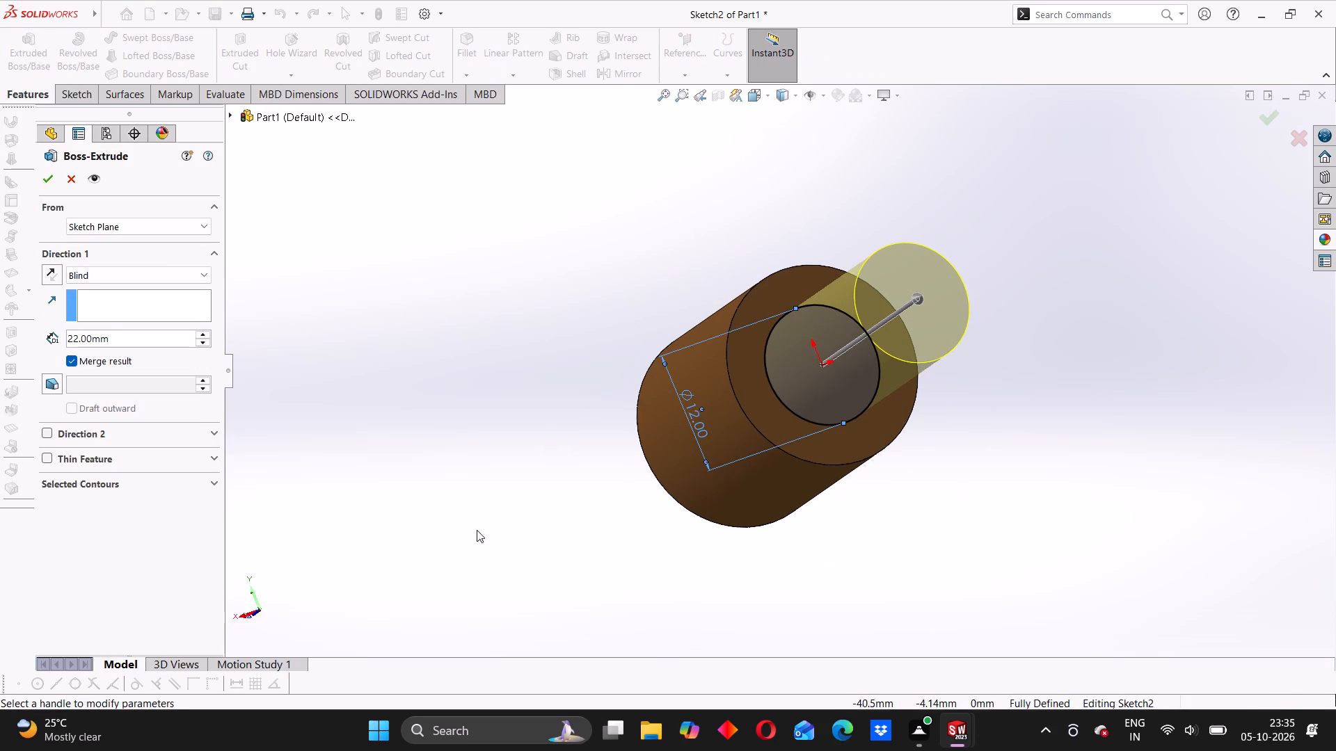
{"action": "left_click_drag", "start_coordinate": [116, 337], "coordinate": [88, 338]}
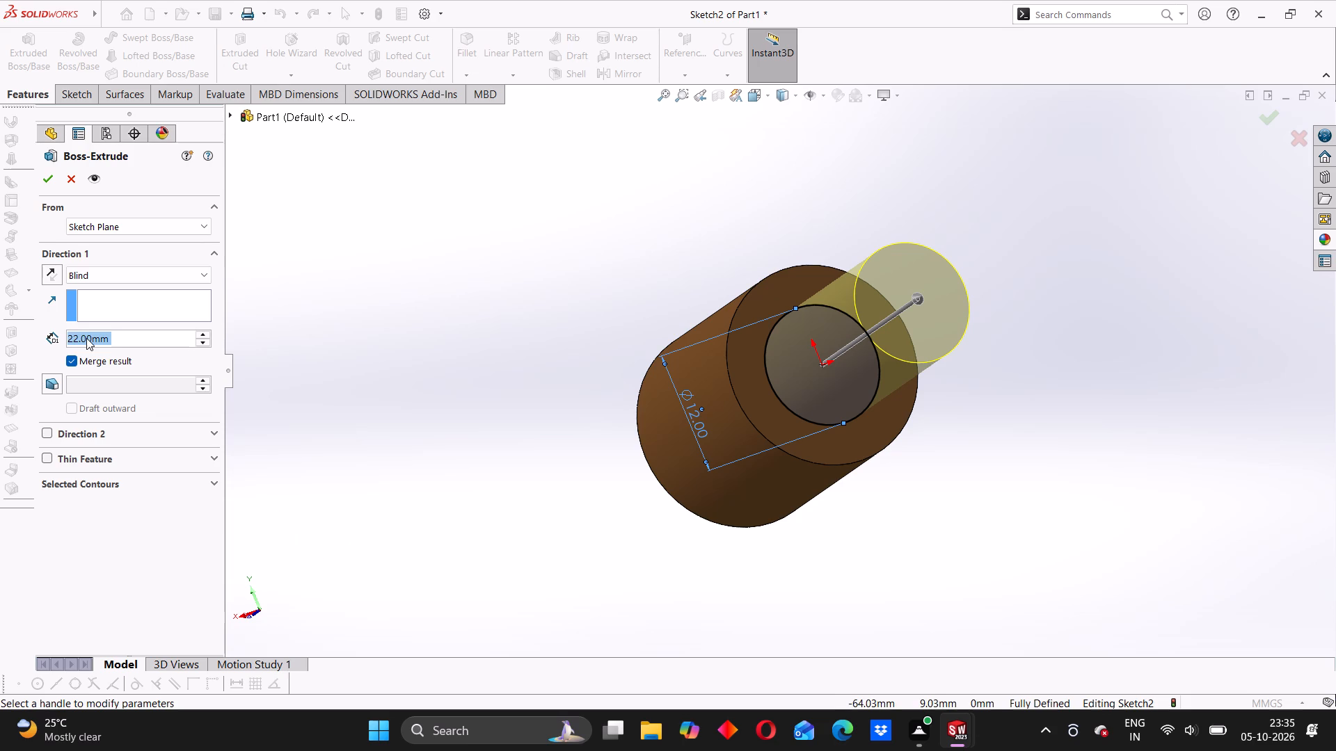
{"action": "type", "text": "96"}
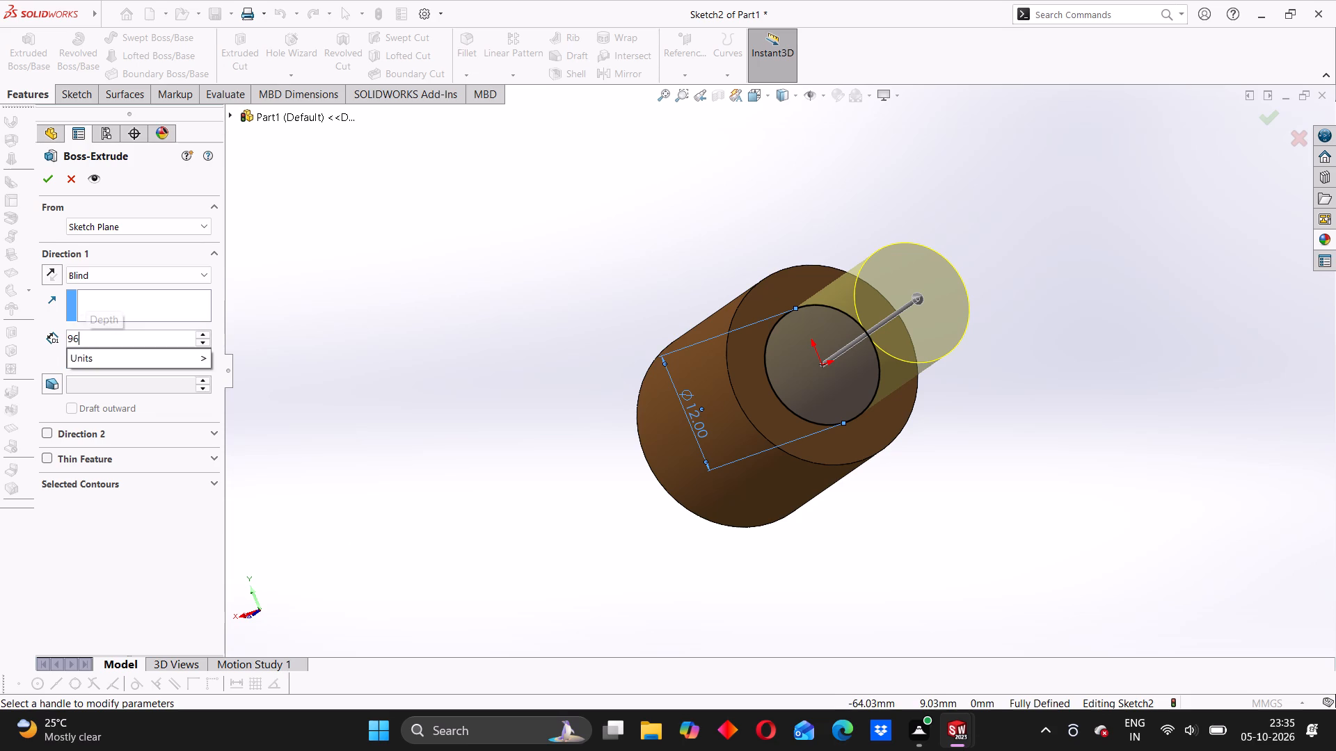
{"action": "key", "text": "Return"}
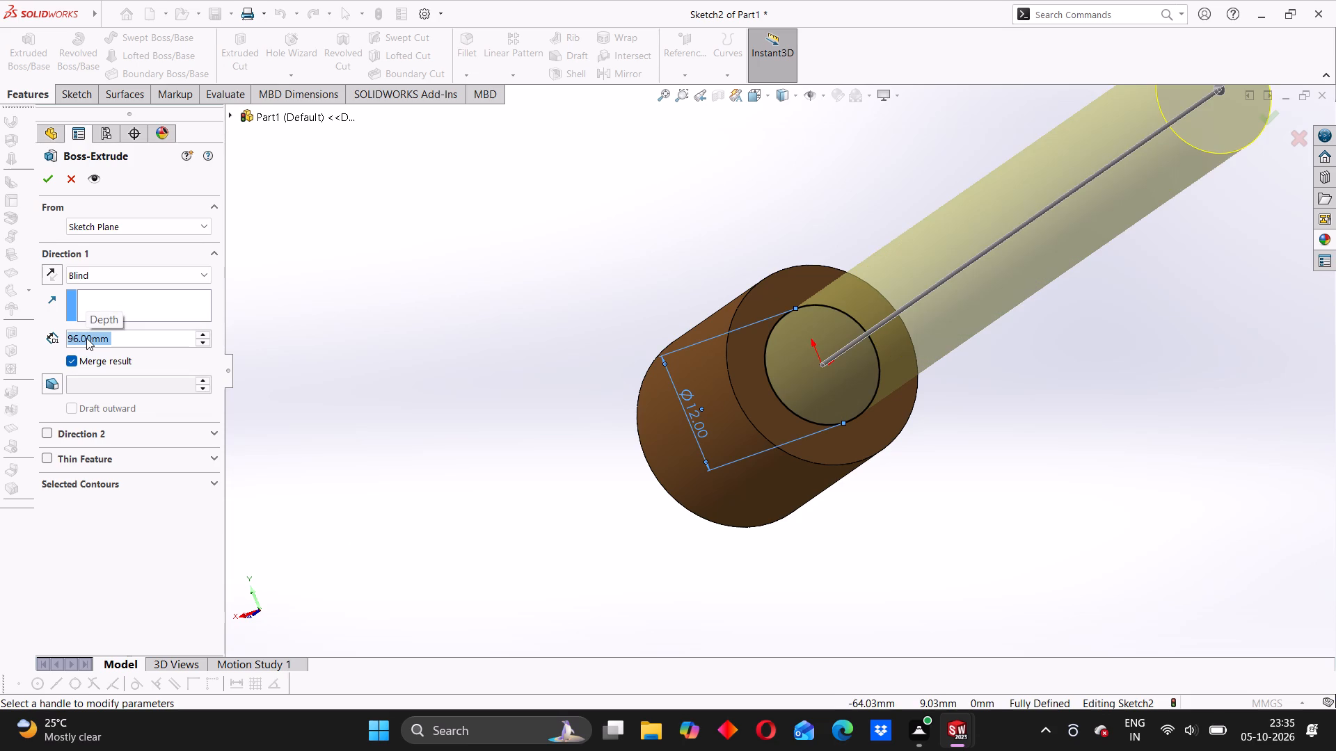
{"action": "left_click", "coordinate": [49, 177]}
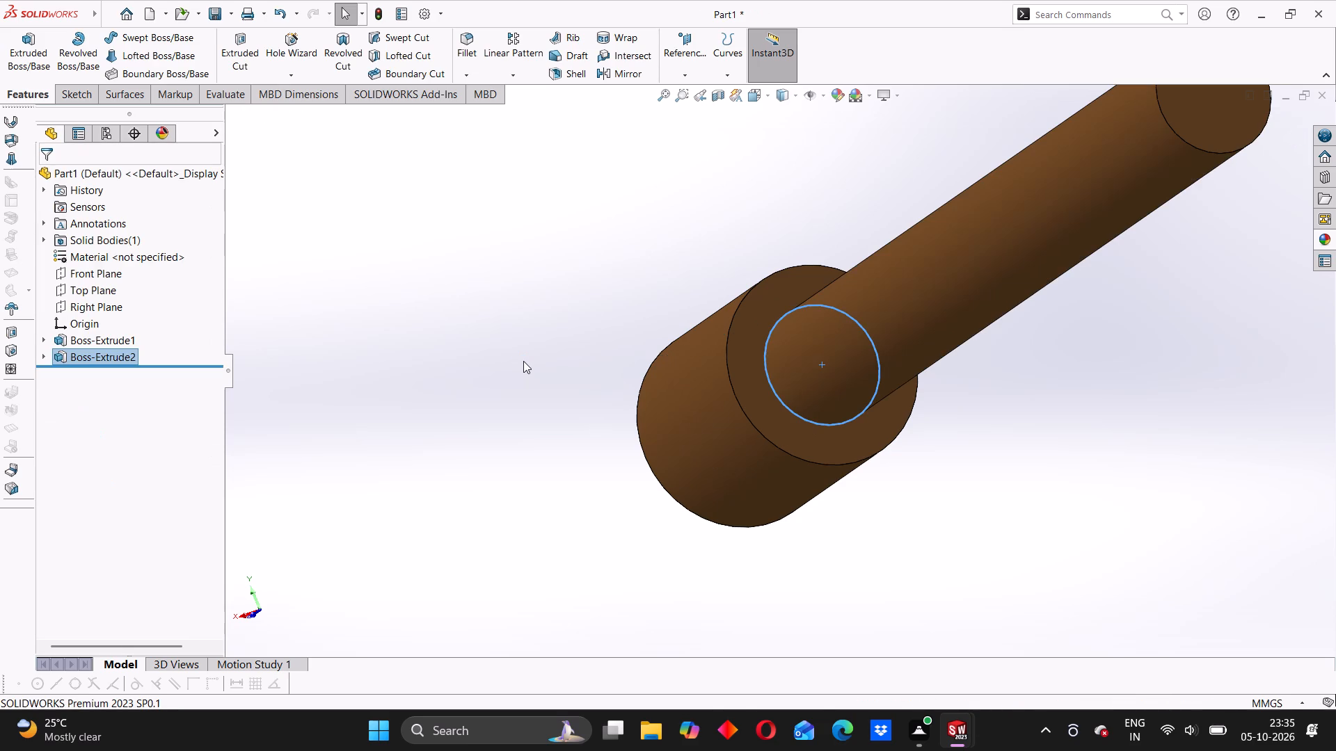
Sketch a circle about 6.7 mm in diameter on the free end face of the shaft, centred on the origin.
{"action": "scroll", "coordinate": [754, 363], "scroll_direction": "up", "scroll_amount": 3}
{"action": "left_click", "coordinate": [668, 420]}
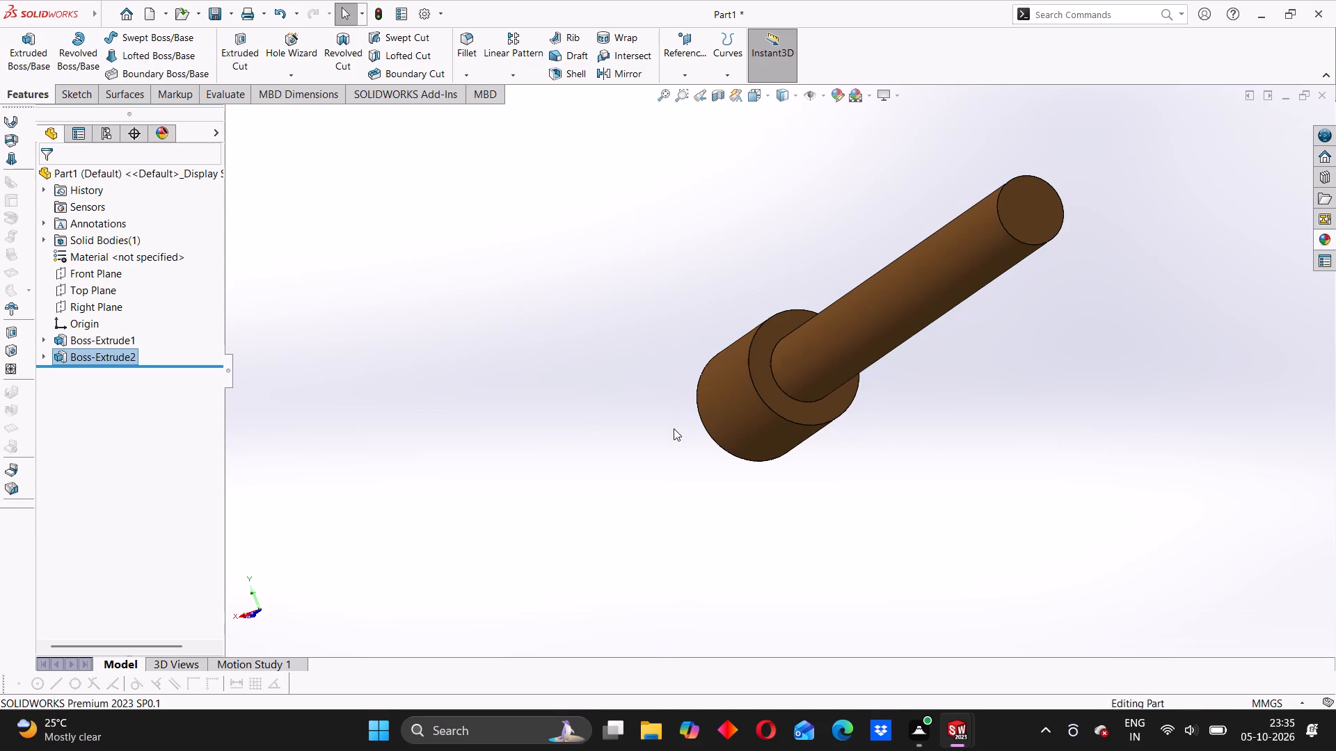
{"action": "middle_click_drag", "start_coordinate": [759, 501], "coordinate": [724, 501]}
{"action": "middle_click_drag", "start_coordinate": [716, 498], "coordinate": [719, 498]}
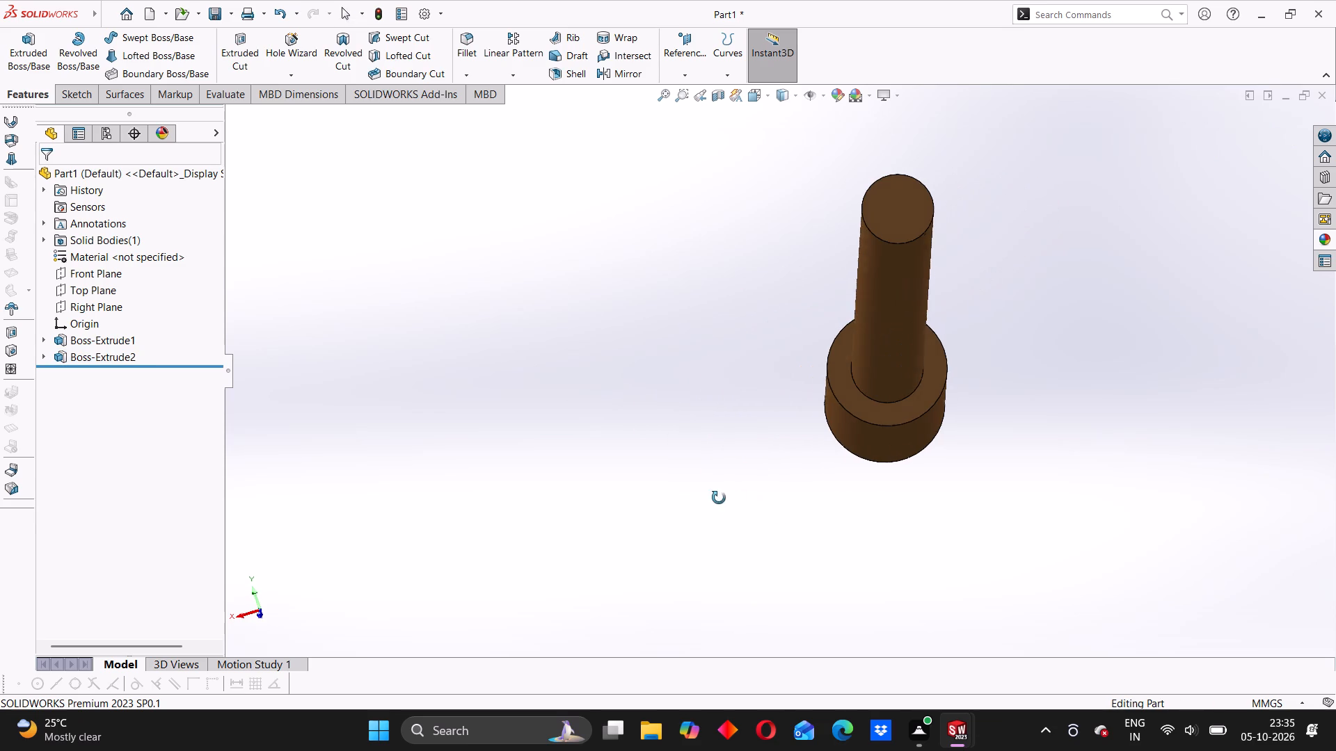
{"action": "middle_click_drag", "start_coordinate": [719, 498], "coordinate": [759, 490]}
{"action": "middle_click_drag", "start_coordinate": [800, 344], "coordinate": [792, 438]}
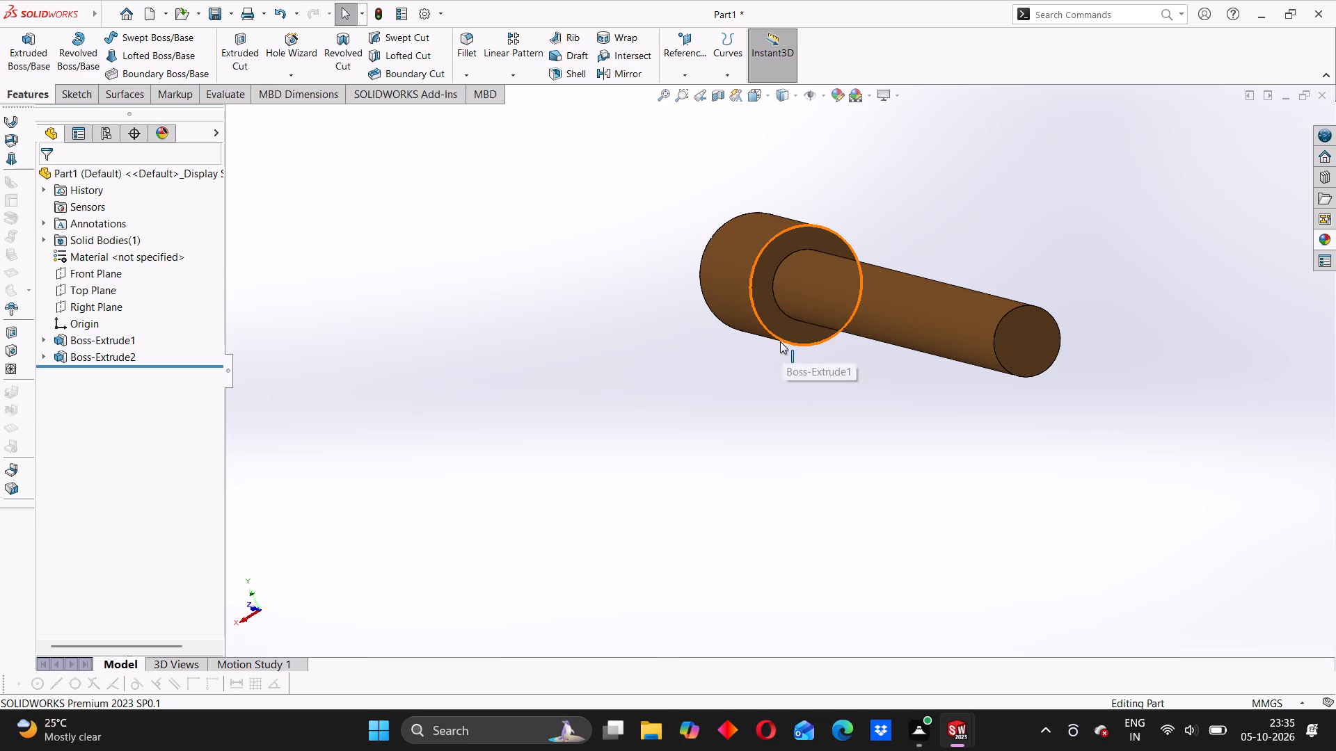
{"action": "scroll", "coordinate": [763, 353], "scroll_direction": "up", "scroll_amount": 1}
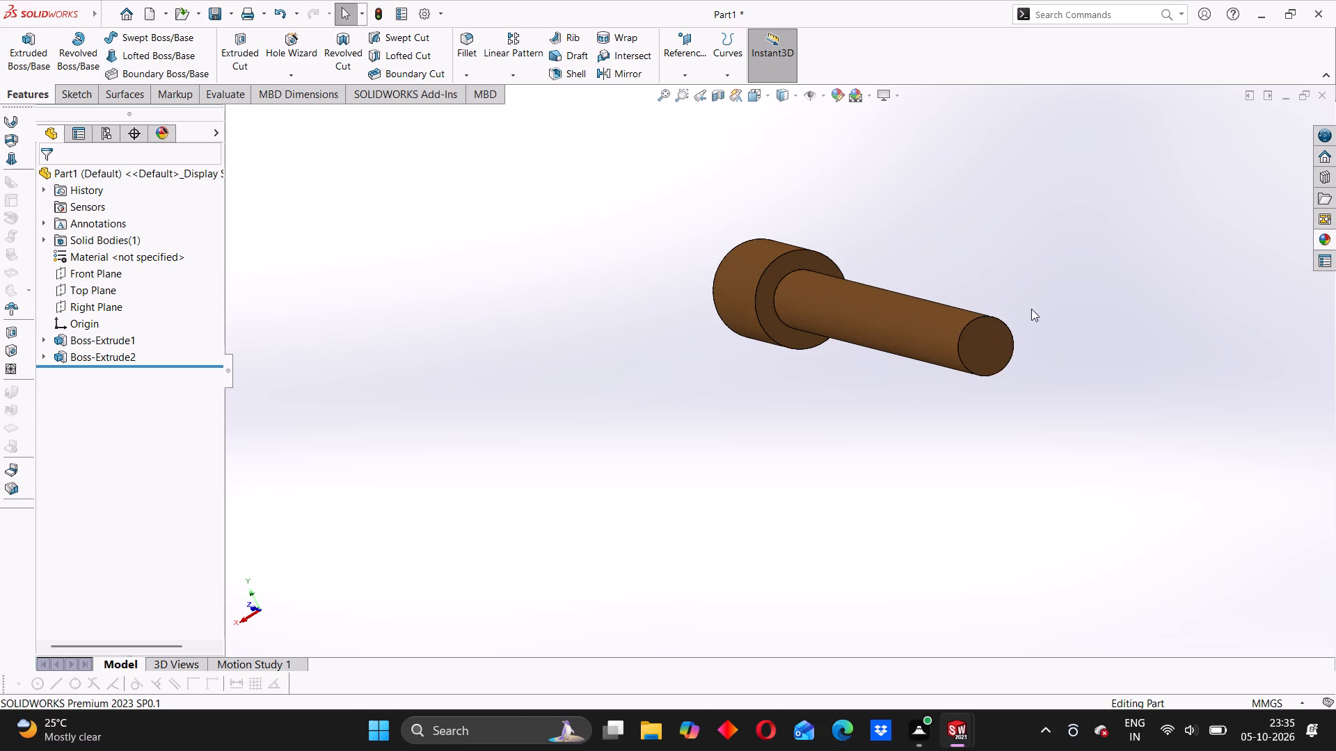
{"action": "left_click", "coordinate": [995, 352]}
{"action": "left_click", "coordinate": [1054, 311]}
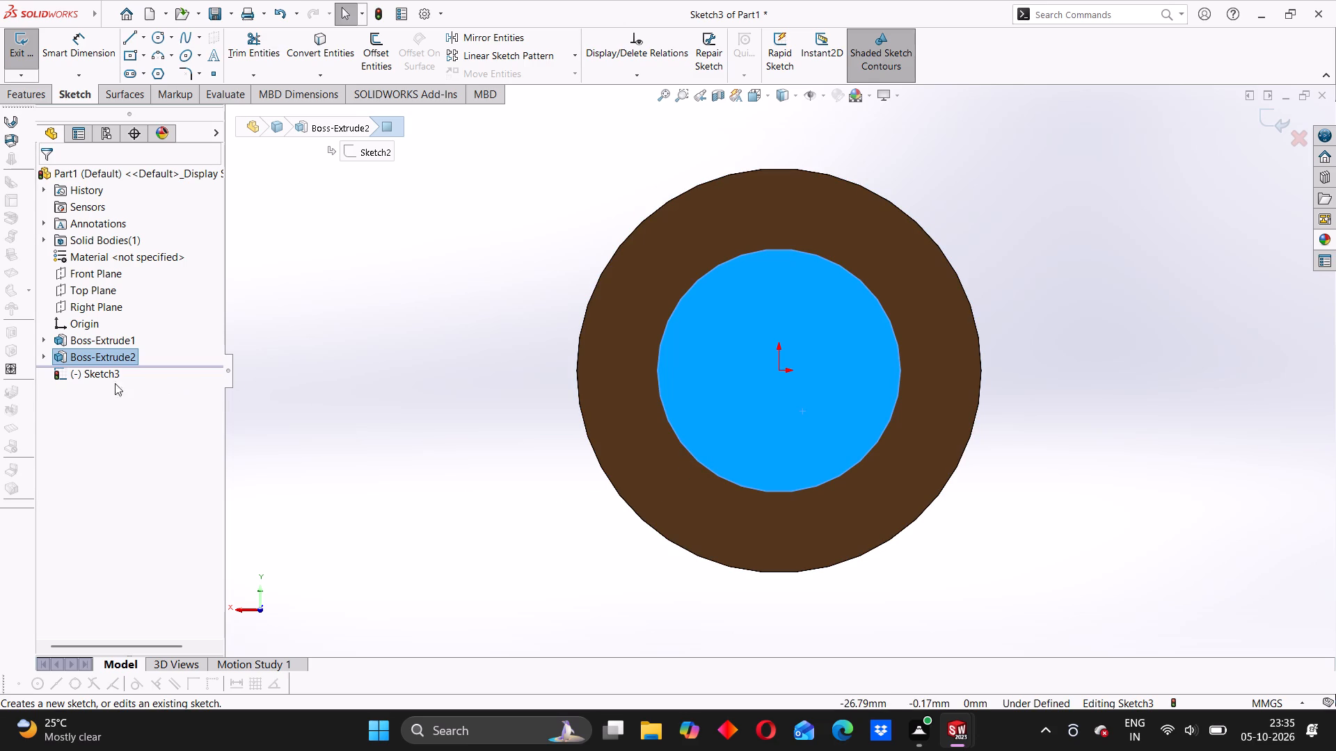
{"action": "left_click", "coordinate": [156, 32]}
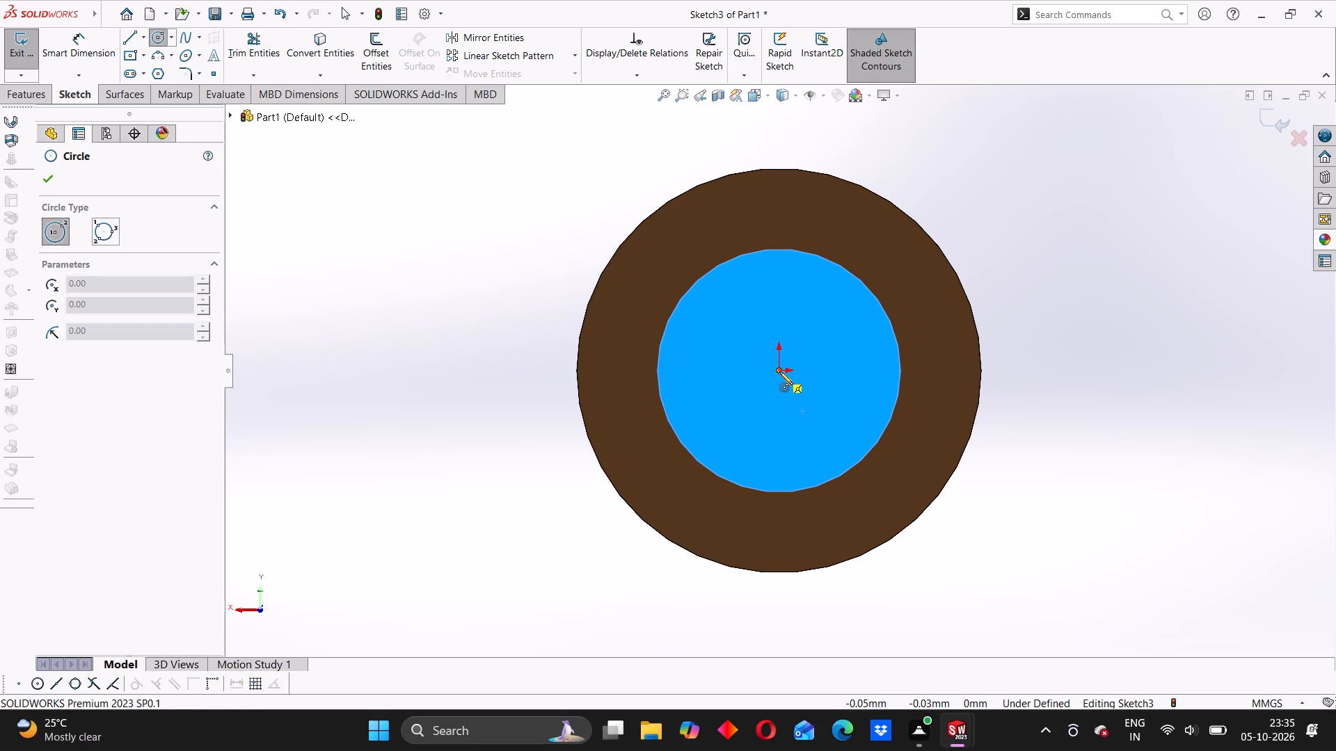
{"action": "left_click", "coordinate": [779, 371]}
{"action": "left_click", "coordinate": [816, 314]}
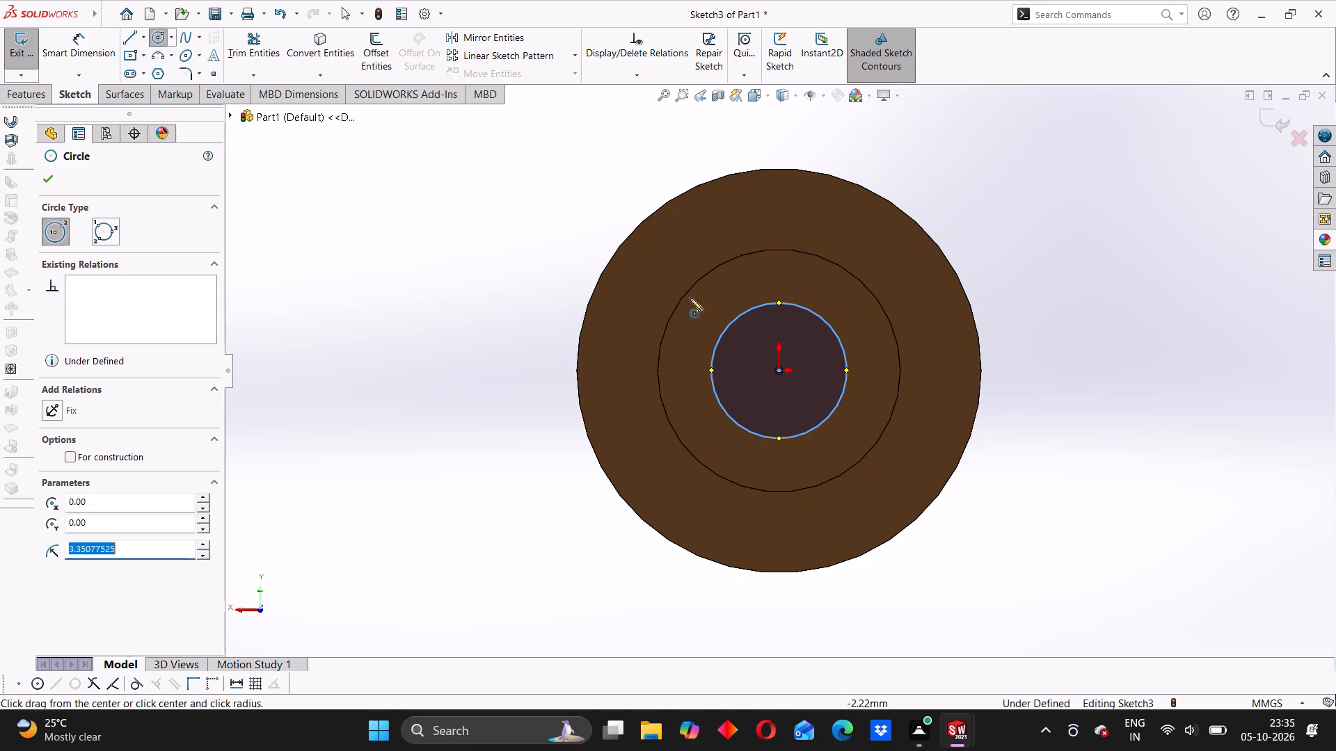
Dimension the new circle's diameter on the shaft's end face to 6 mm.
{"action": "left_click", "coordinate": [72, 45]}
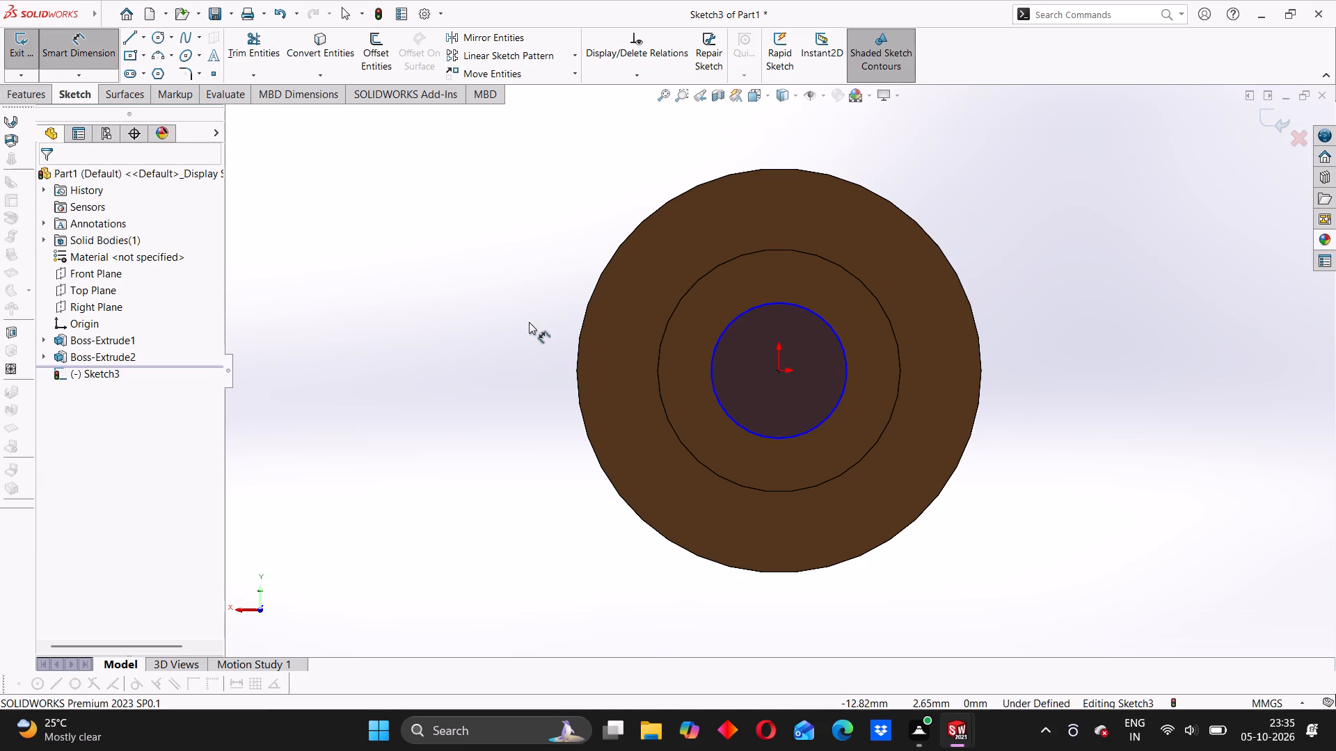
{"action": "left_click_drag", "start_coordinate": [716, 387], "coordinate": [708, 391]}
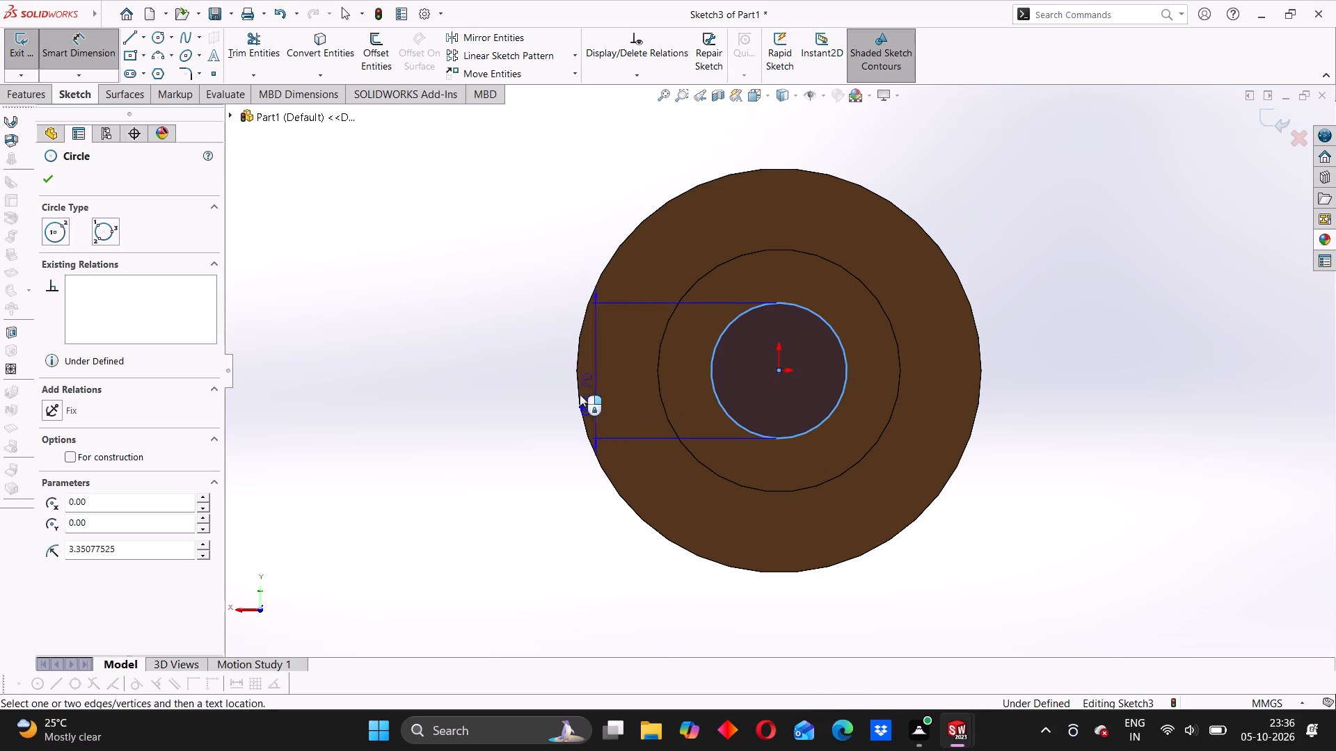
{"action": "left_click", "coordinate": [520, 388]}
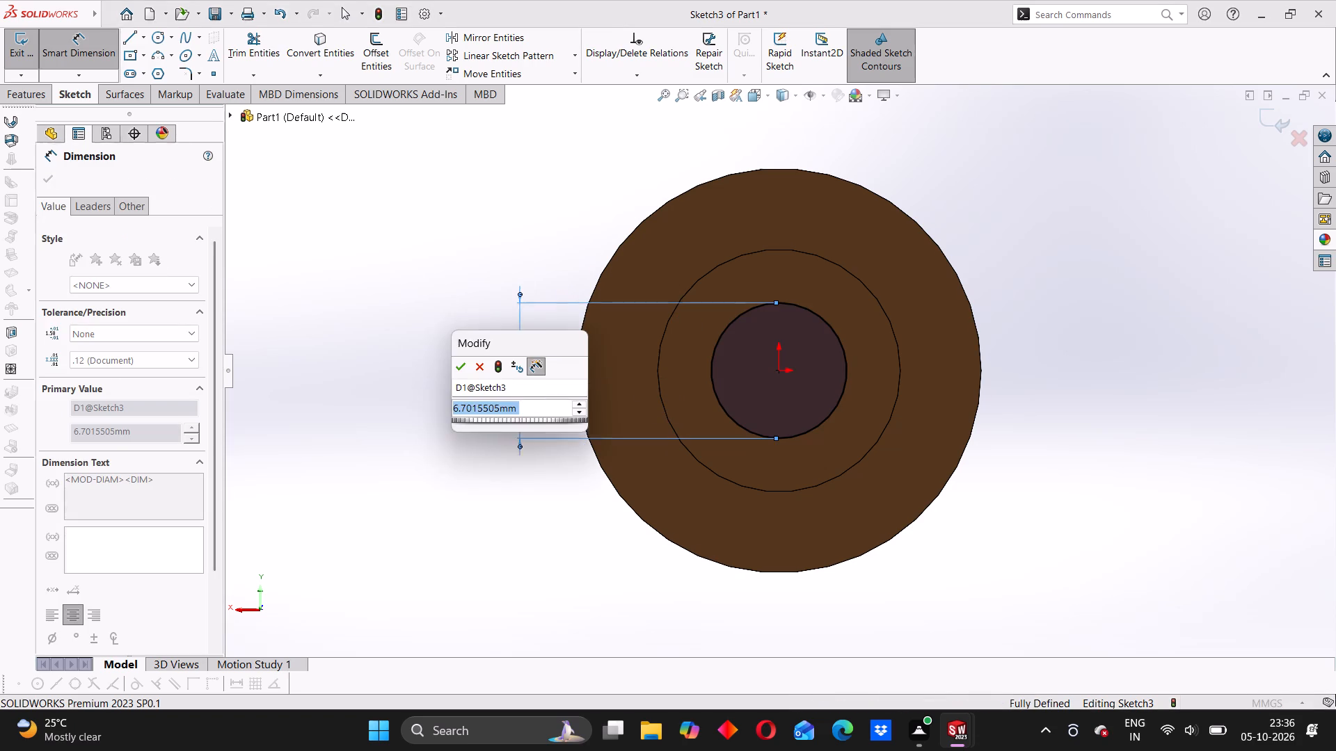
{"action": "key", "text": "6"}
{"action": "key", "text": "Return"}
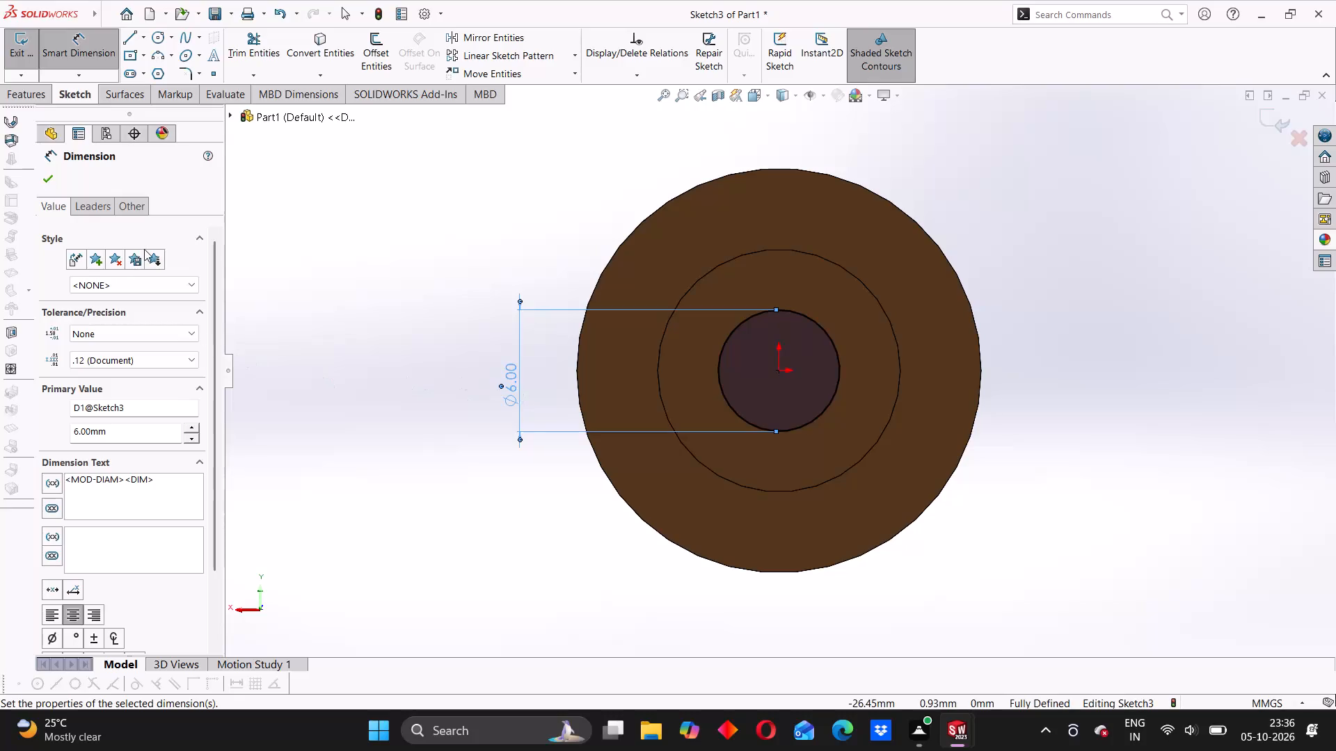
Extrude the 6 mm circle as a blind boss 12 mm deep, merged with the shaft.
{"action": "left_click", "coordinate": [28, 93]}
{"action": "left_click", "coordinate": [31, 47]}
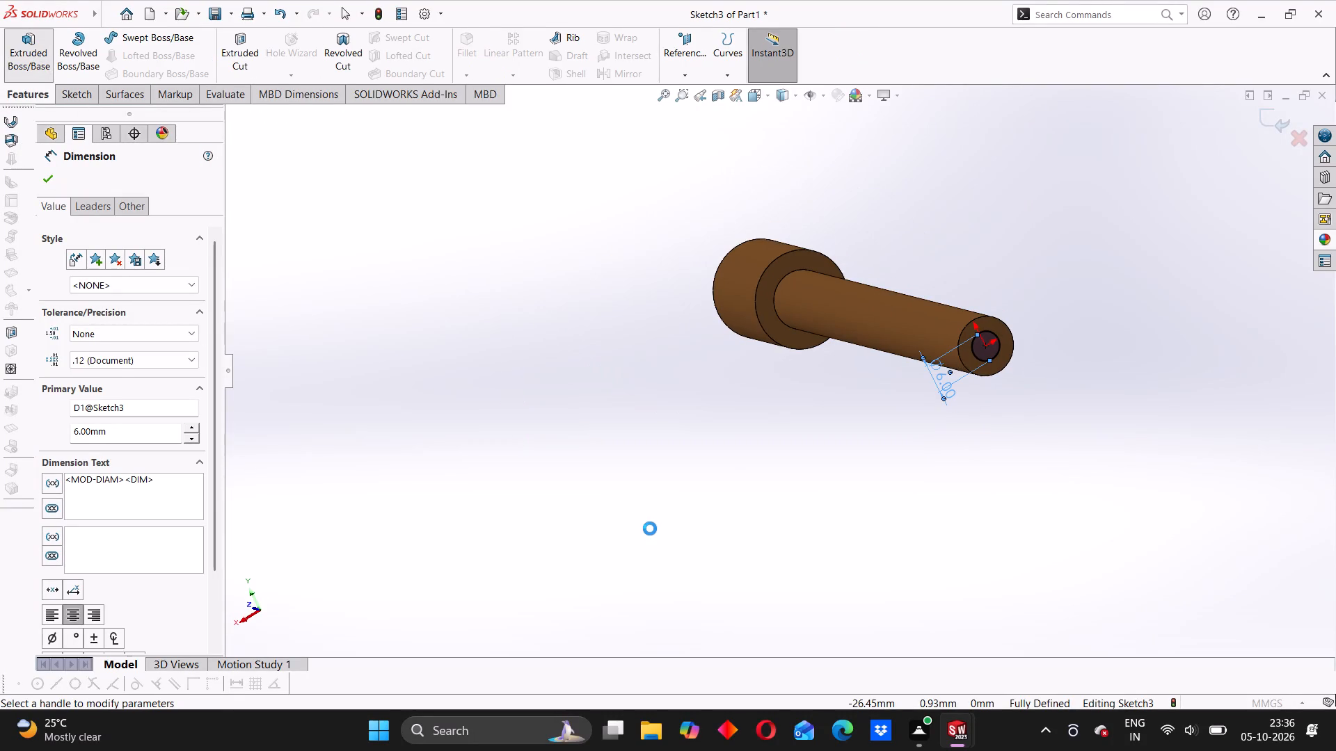
{"action": "scroll", "coordinate": [650, 528], "scroll_direction": "up", "scroll_amount": 2}
{"action": "middle_click_drag", "start_coordinate": [653, 528], "coordinate": [722, 526]}
{"action": "middle_click_drag", "start_coordinate": [720, 517], "coordinate": [822, 523]}
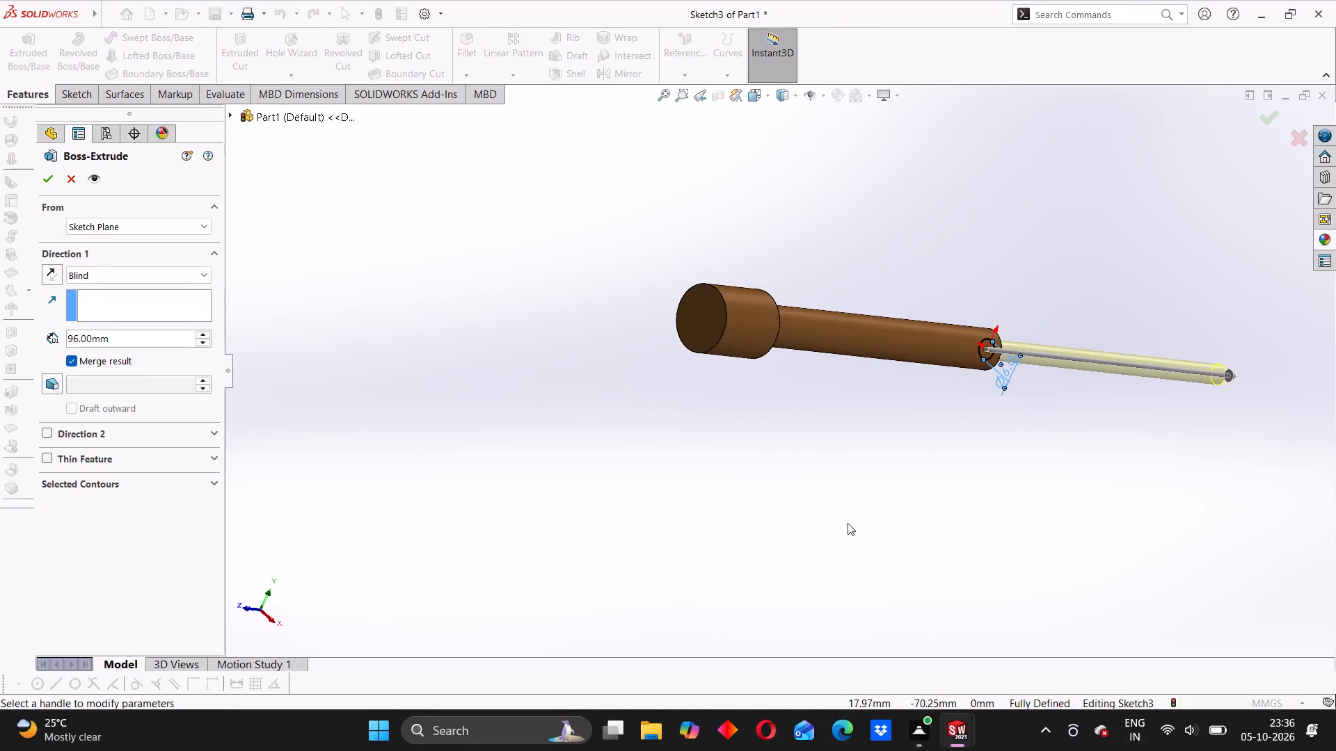
{"action": "scroll", "coordinate": [857, 510], "scroll_direction": "up", "scroll_amount": 3}
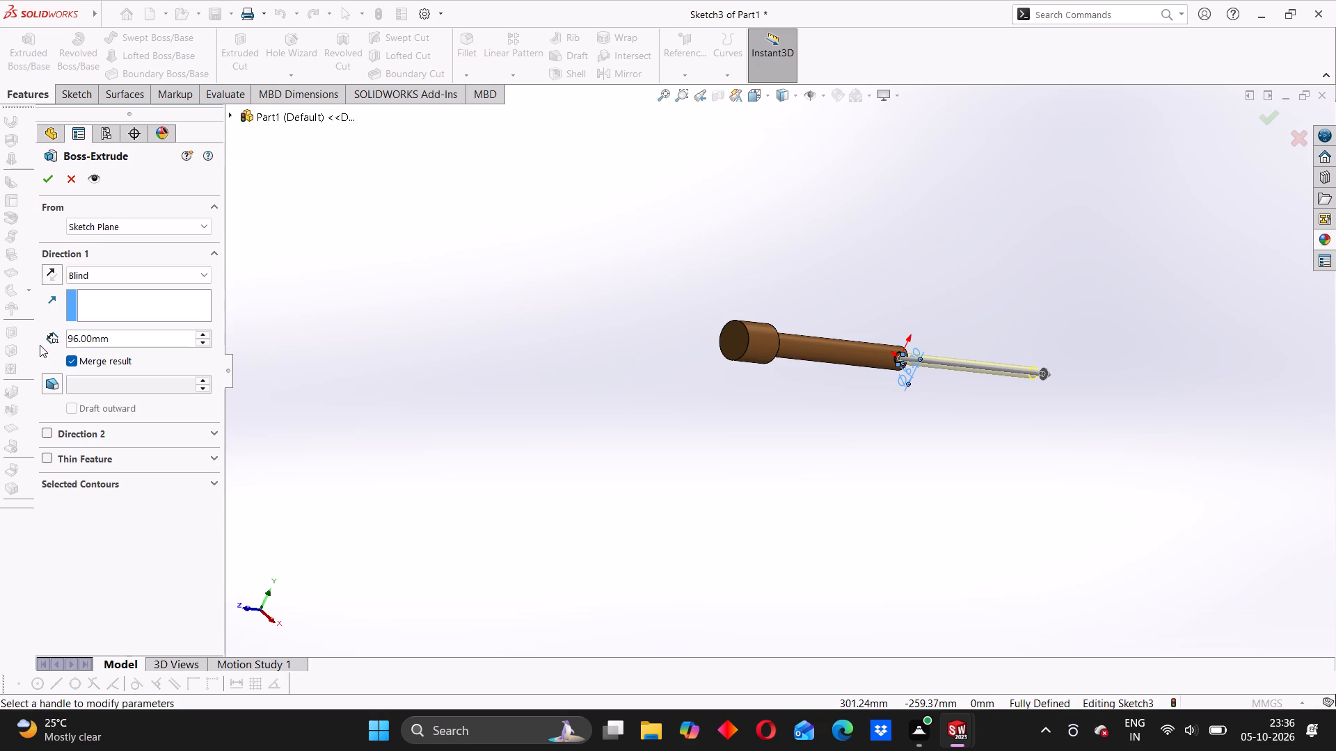
{"action": "left_click_drag", "start_coordinate": [116, 340], "coordinate": [91, 333]}
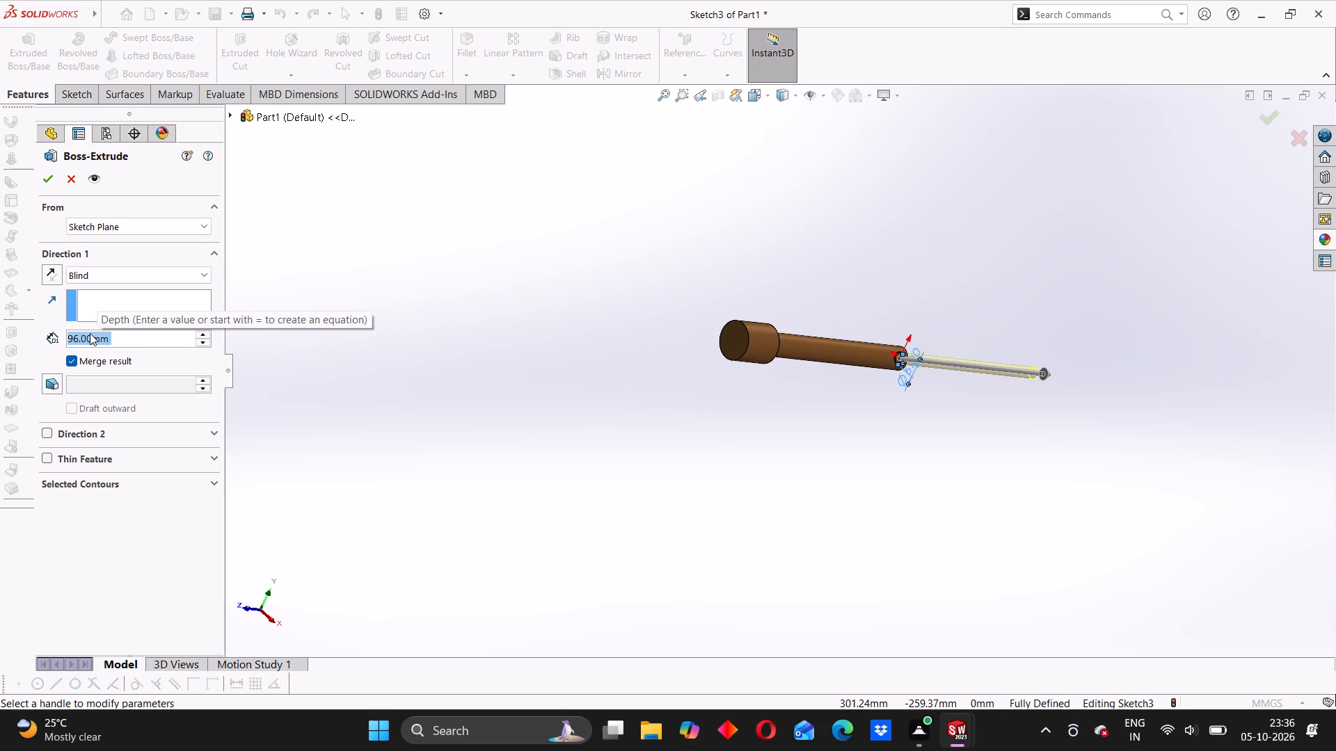
{"action": "type", "text": "12"}
{"action": "key", "text": "Return"}
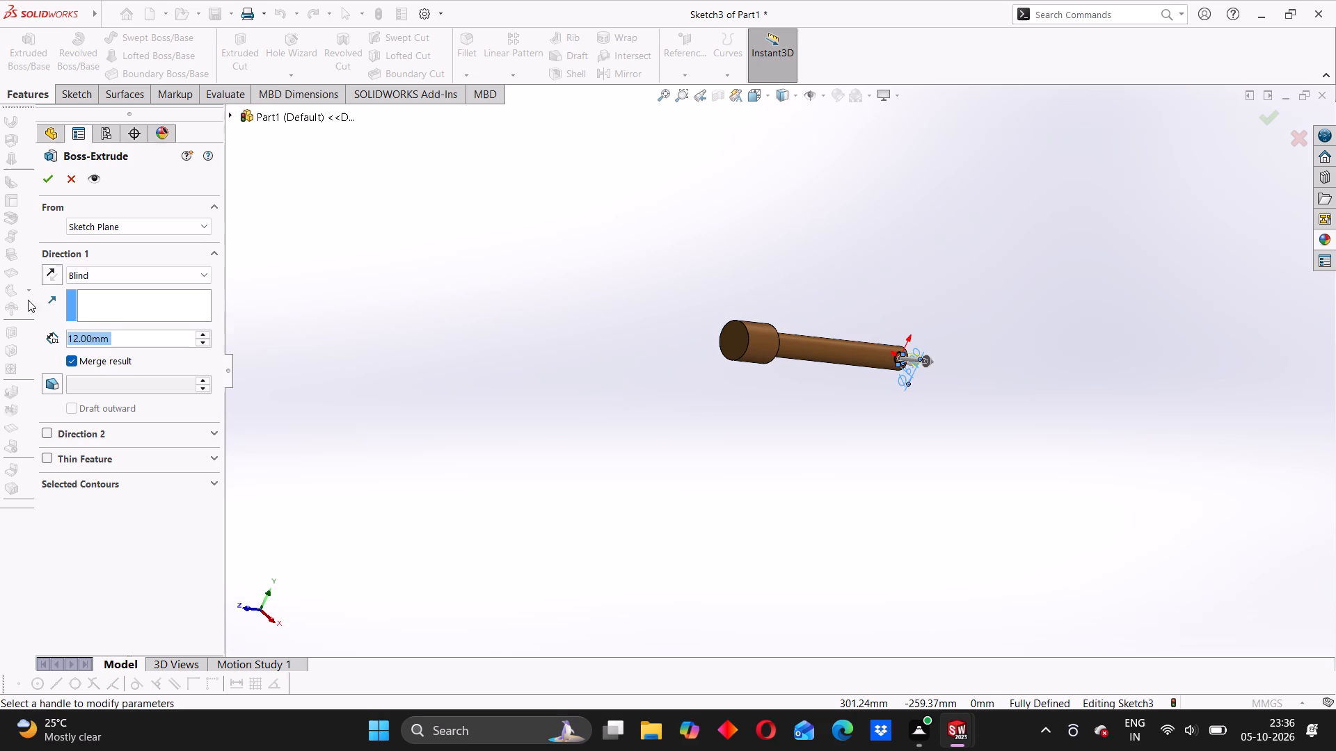
{"action": "left_click", "coordinate": [43, 176]}
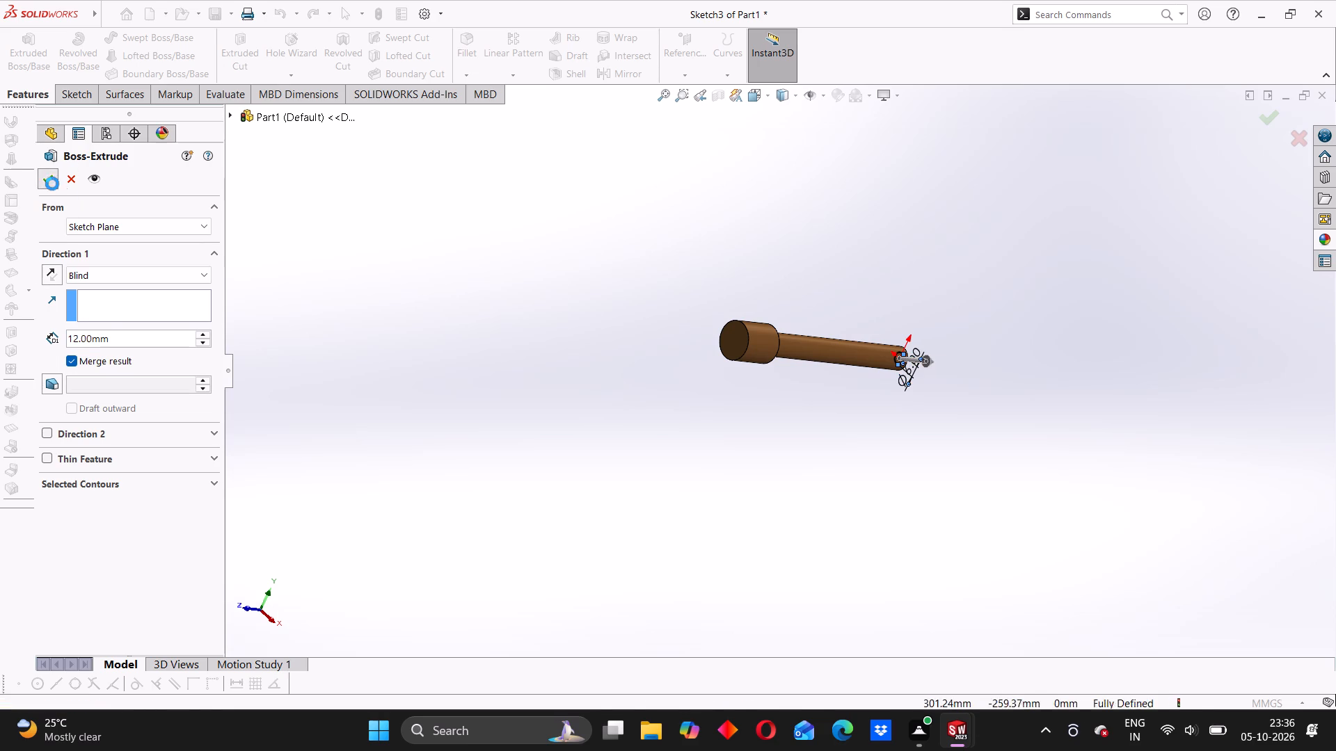
Examine the stepped spindle's head, shaft and end pin from the side.
{"action": "middle_click_drag", "start_coordinate": [958, 406], "coordinate": [923, 421]}
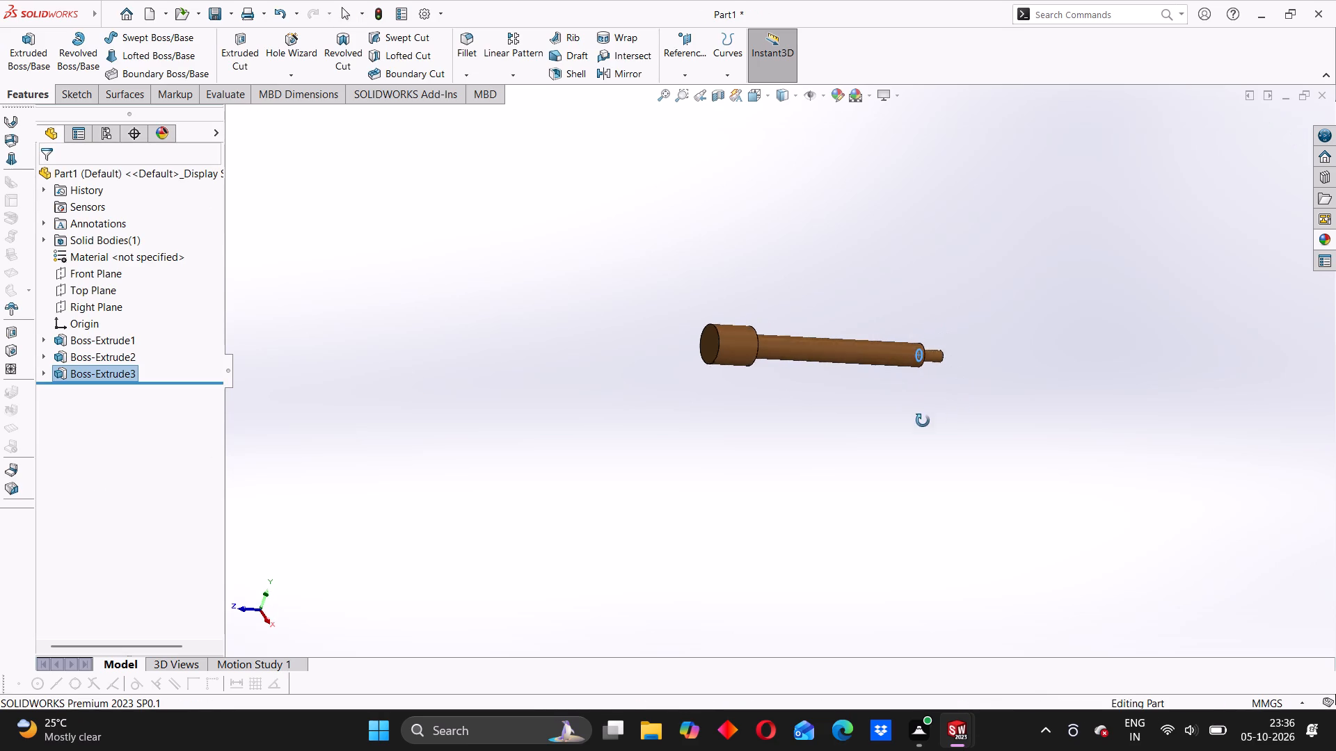
{"action": "middle_click_drag", "start_coordinate": [923, 421], "coordinate": [910, 426]}
{"action": "left_click", "coordinate": [838, 442]}
{"action": "scroll", "coordinate": [866, 354], "scroll_direction": "down", "scroll_amount": 3}
{"action": "middle_click_drag", "start_coordinate": [902, 415], "coordinate": [882, 425]}
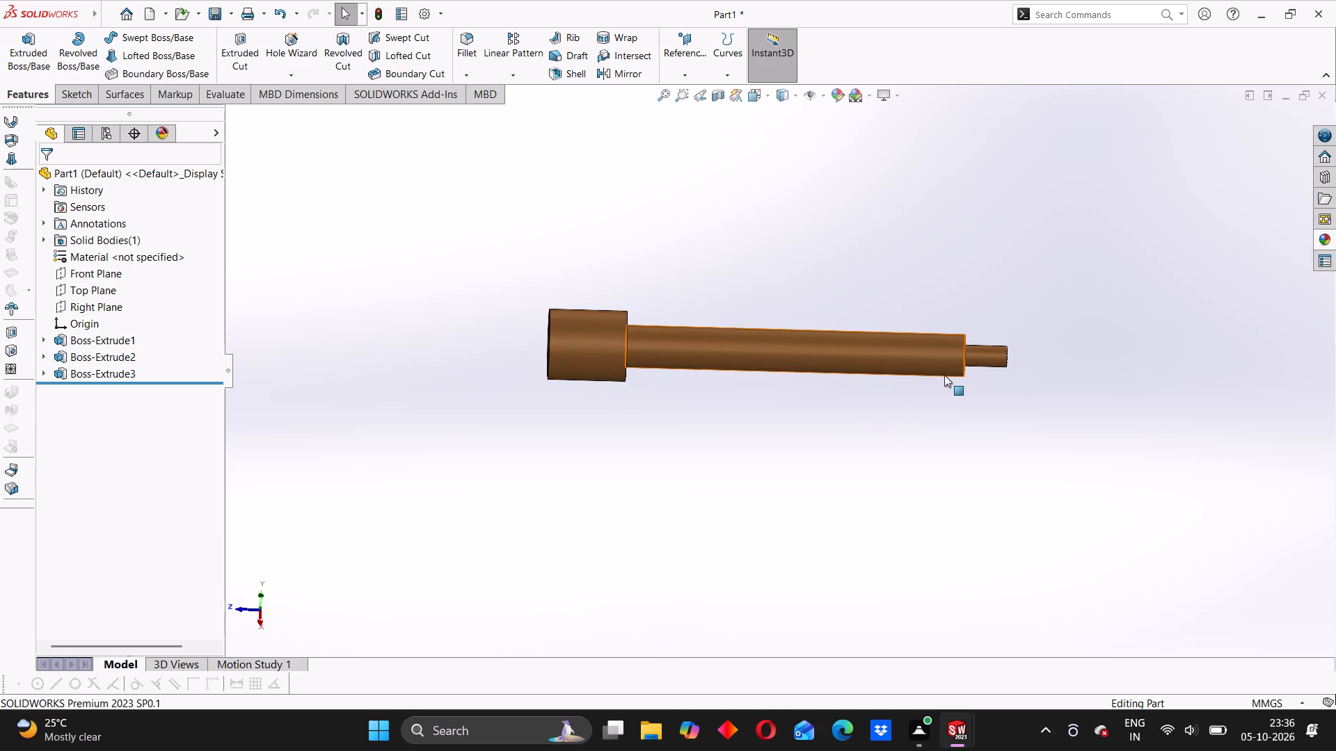
{"action": "scroll", "coordinate": [939, 375], "scroll_direction": "down", "scroll_amount": 2}
{"action": "middle_click_drag", "start_coordinate": [920, 428], "coordinate": [905, 428]}
{"action": "scroll", "coordinate": [831, 435], "scroll_direction": "up", "scroll_amount": 3}
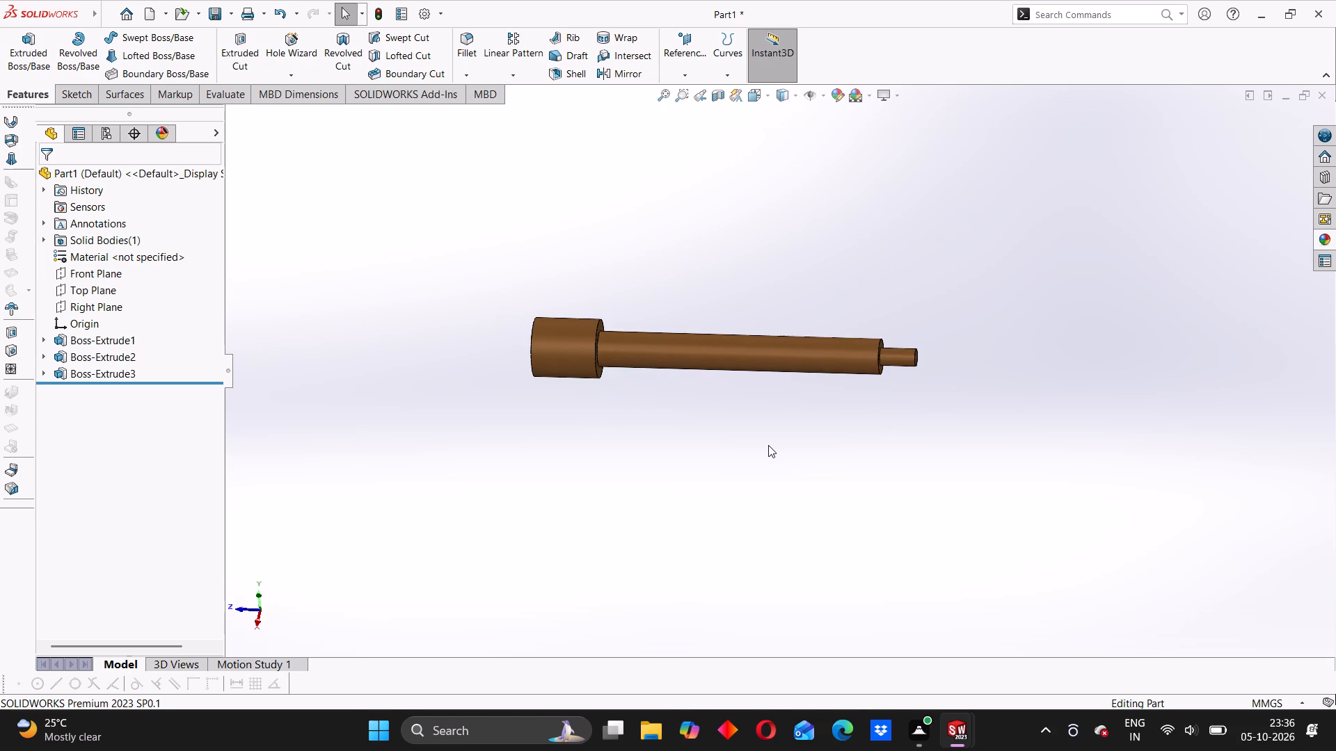
{"action": "scroll", "coordinate": [768, 391], "scroll_direction": "down", "scroll_amount": 2}
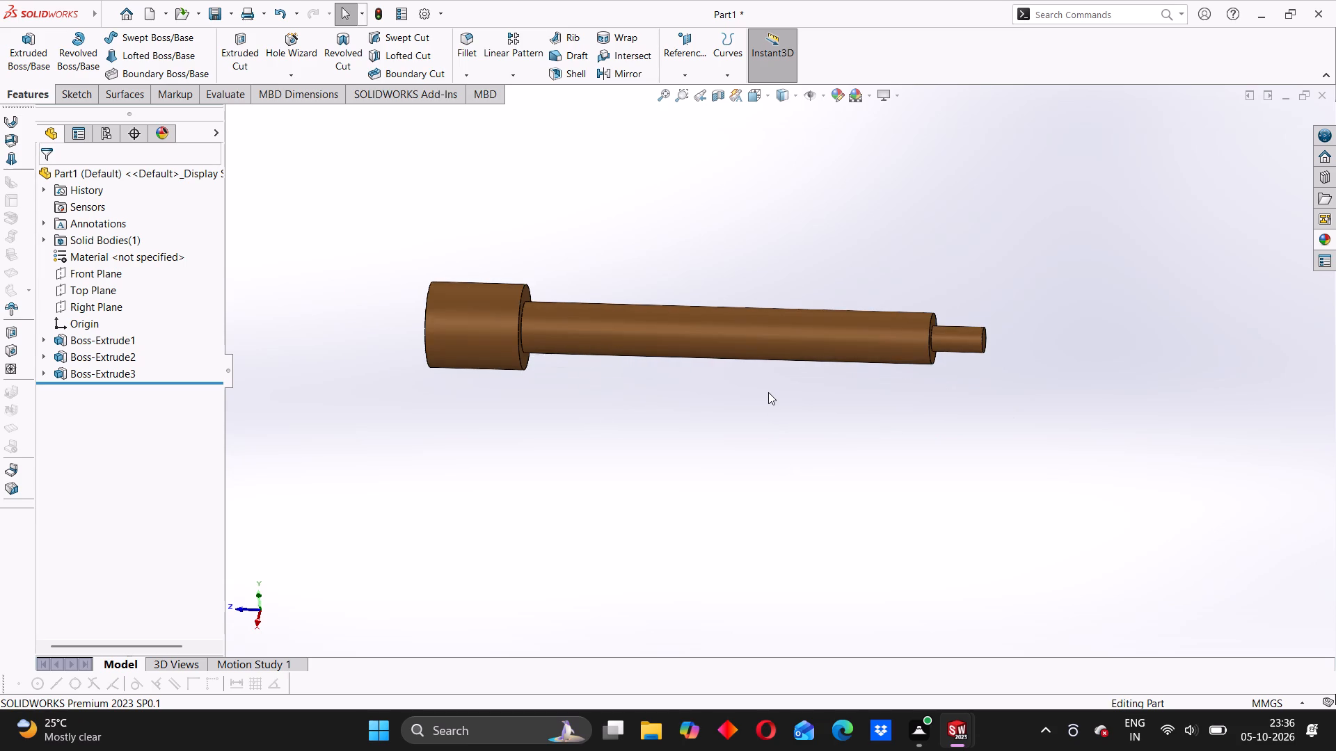
{"action": "scroll", "coordinate": [768, 392], "scroll_direction": "up", "scroll_amount": 3}
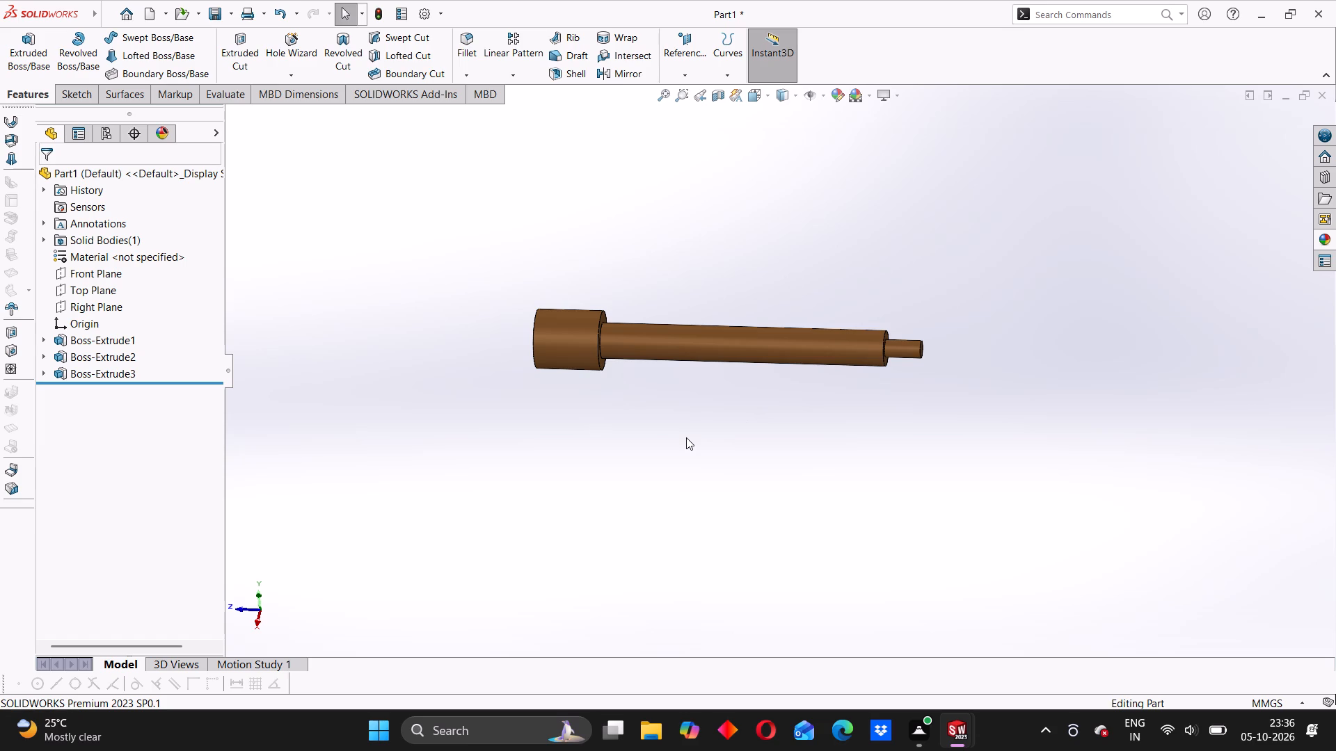
{"action": "scroll", "coordinate": [511, 417], "scroll_direction": "up", "scroll_amount": 2}
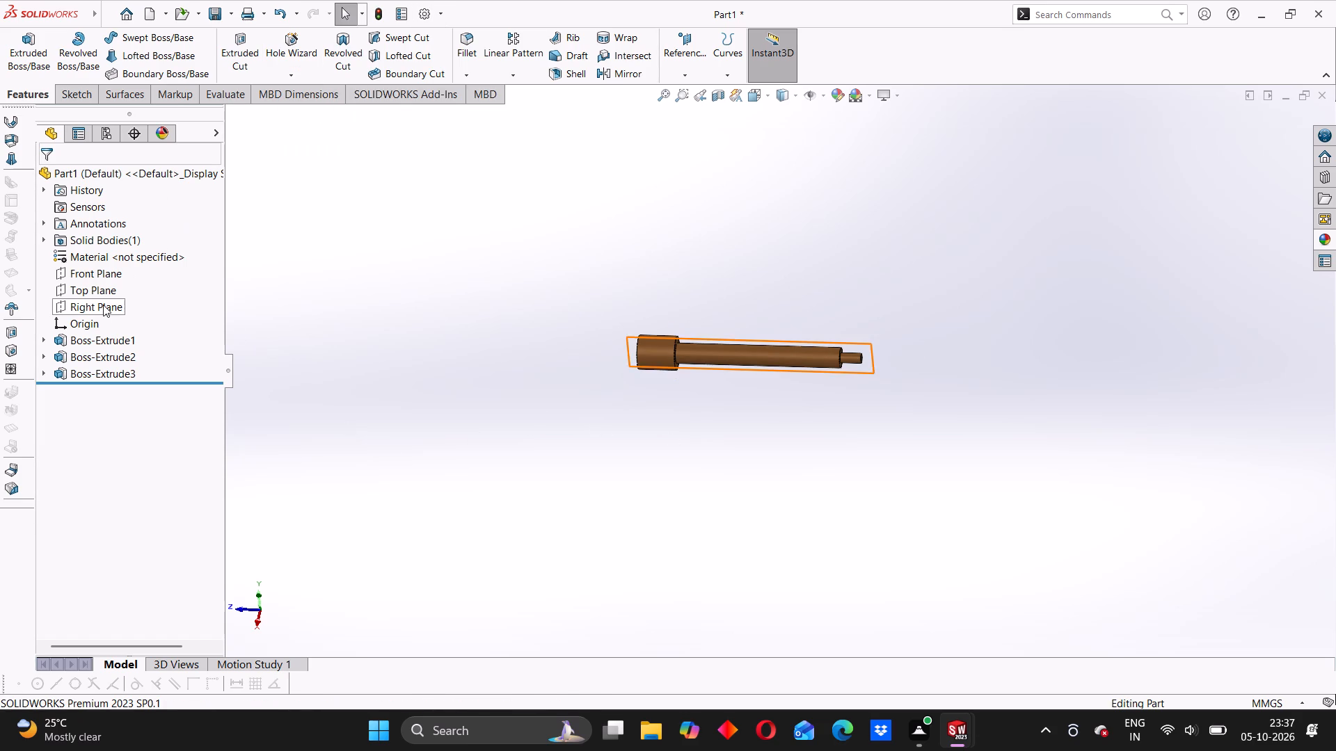
{"action": "right_click", "coordinate": [86, 251]}
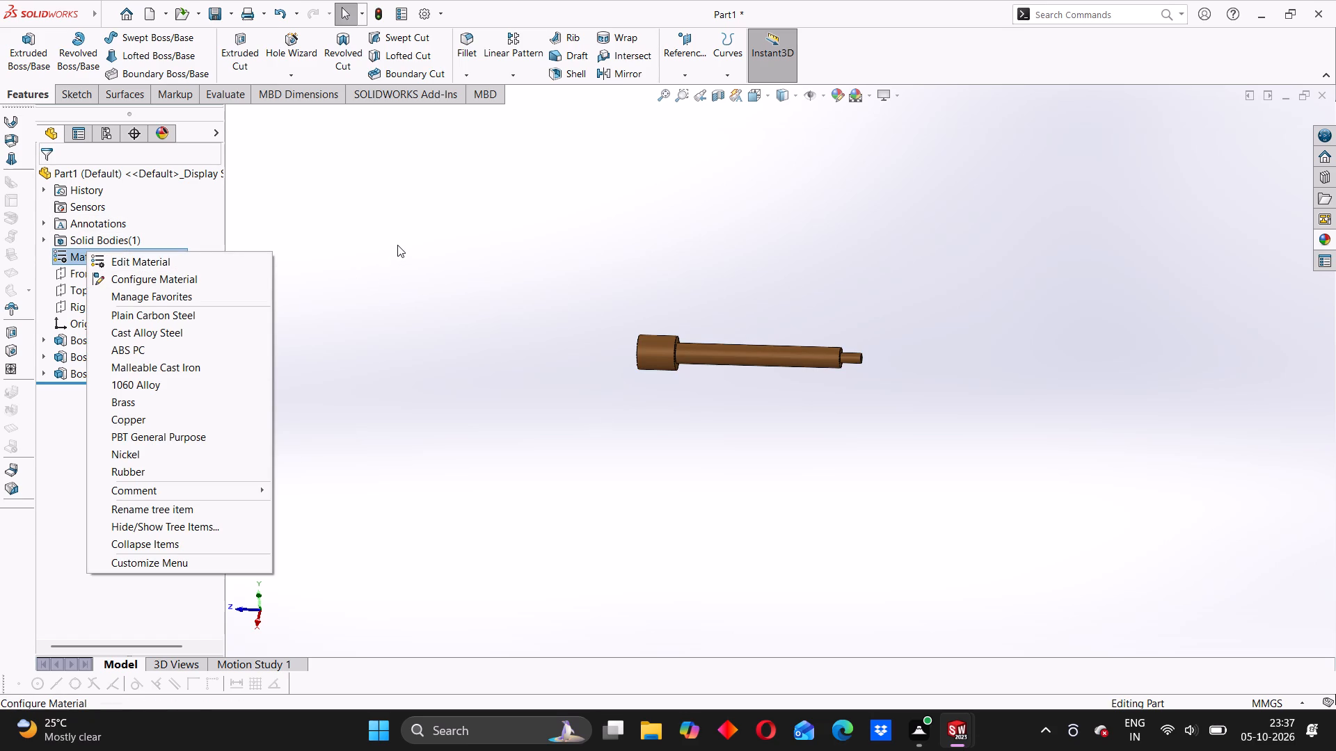
{"action": "left_click", "coordinate": [397, 245]}
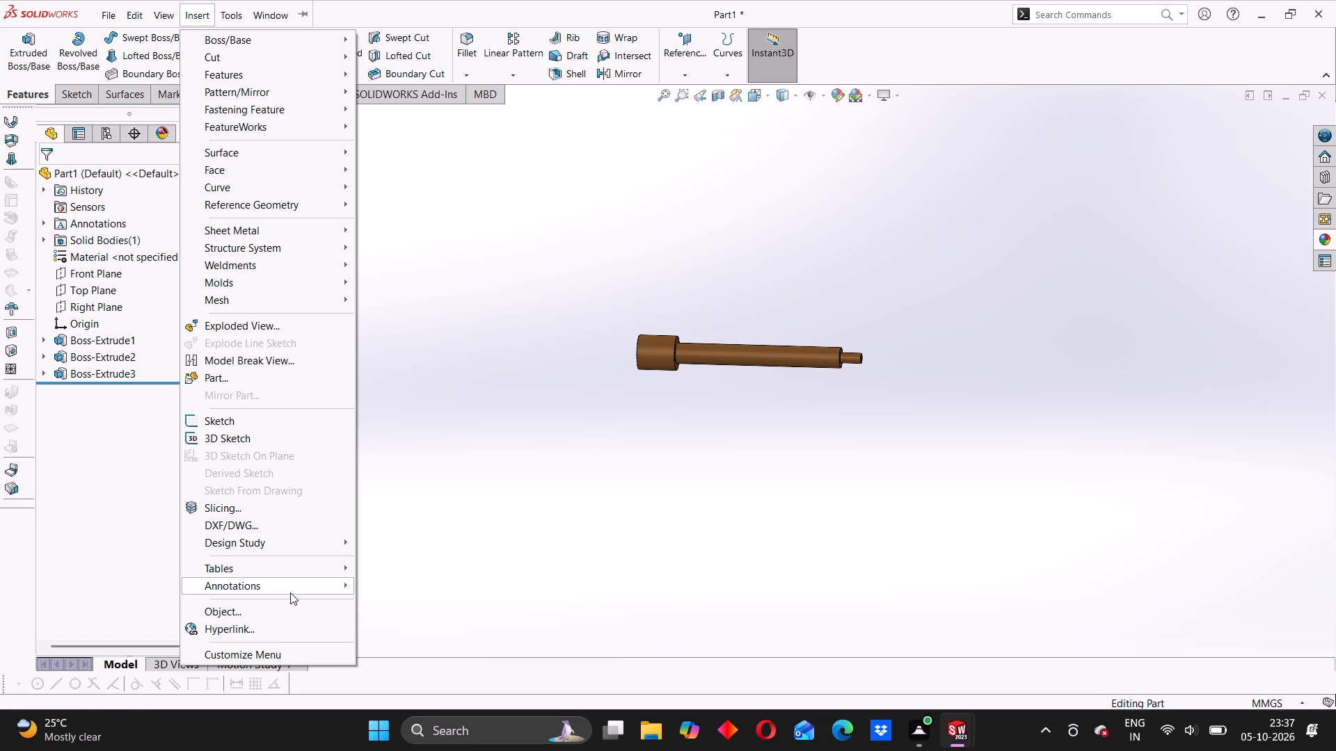
Start a cosmetic thread on the 12 mm shaft's free end edge, using ANSI Metric machine threads, size M12x1.5.
{"action": "left_click", "coordinate": [413, 514]}
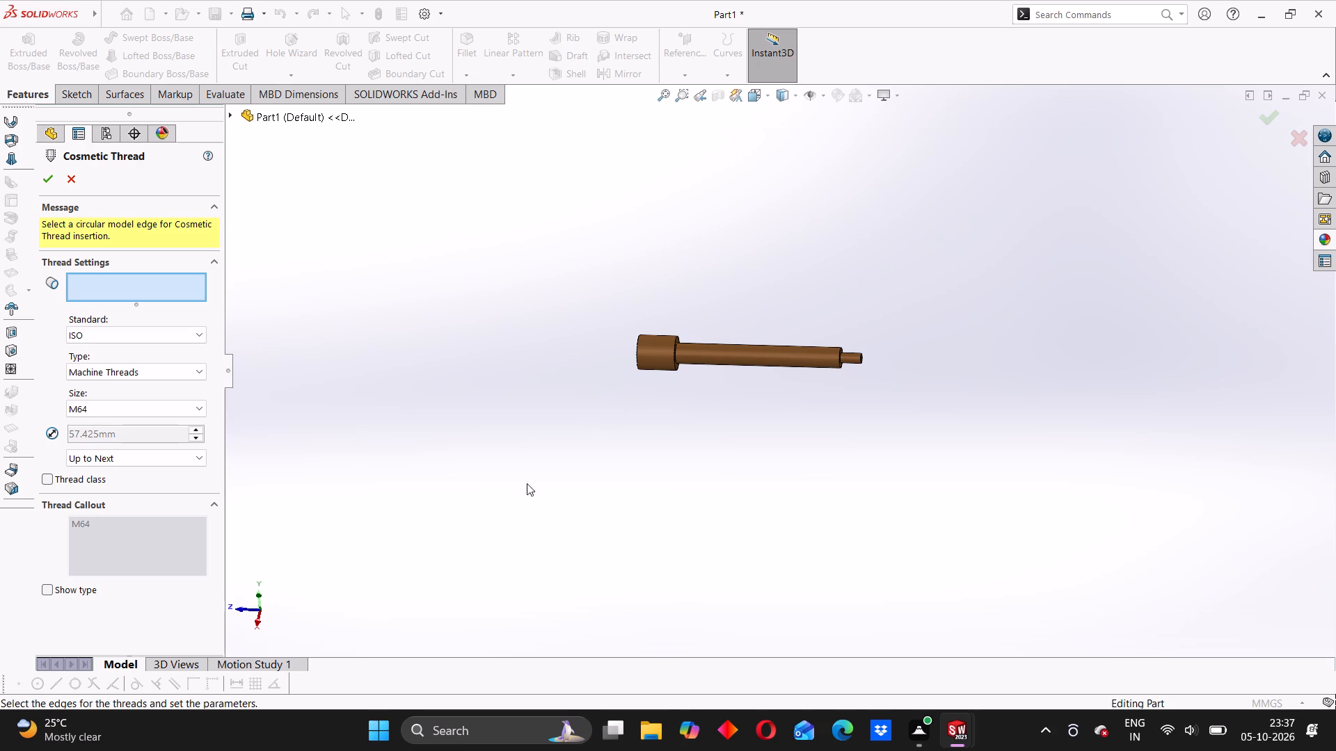
{"action": "scroll", "coordinate": [840, 346], "scroll_direction": "down", "scroll_amount": 7}
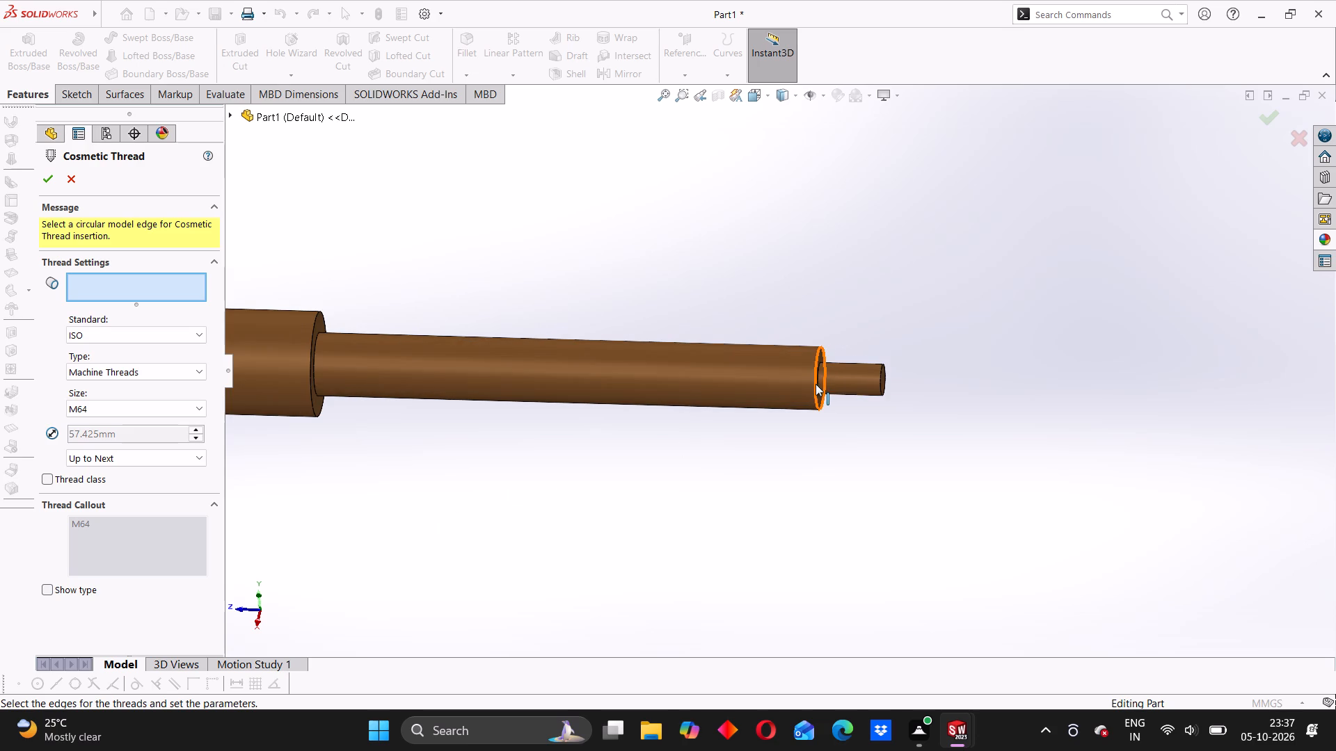
{"action": "left_click", "coordinate": [816, 384]}
{"action": "scroll", "coordinate": [561, 486], "scroll_direction": "up", "scroll_amount": 3}
{"action": "middle_click_drag", "start_coordinate": [770, 472], "coordinate": [771, 472]}
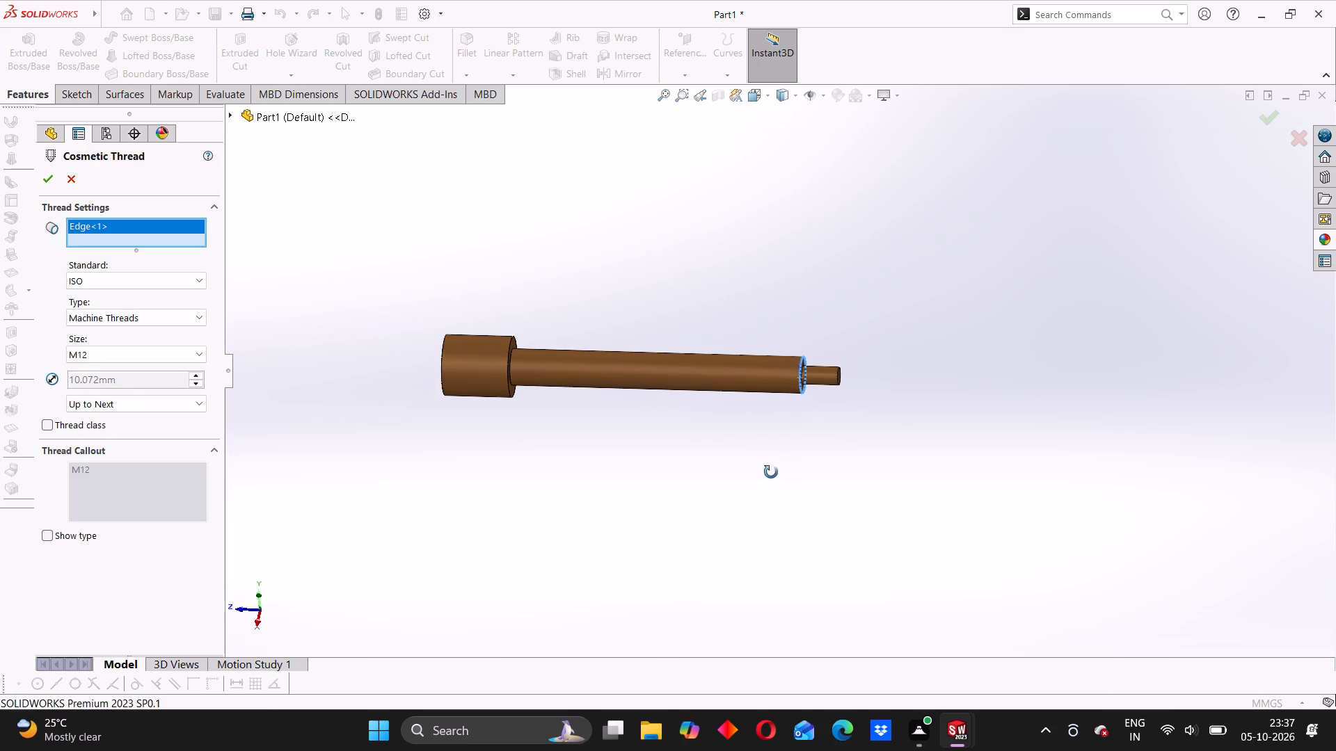
{"action": "middle_click_drag", "start_coordinate": [771, 472], "coordinate": [763, 497]}
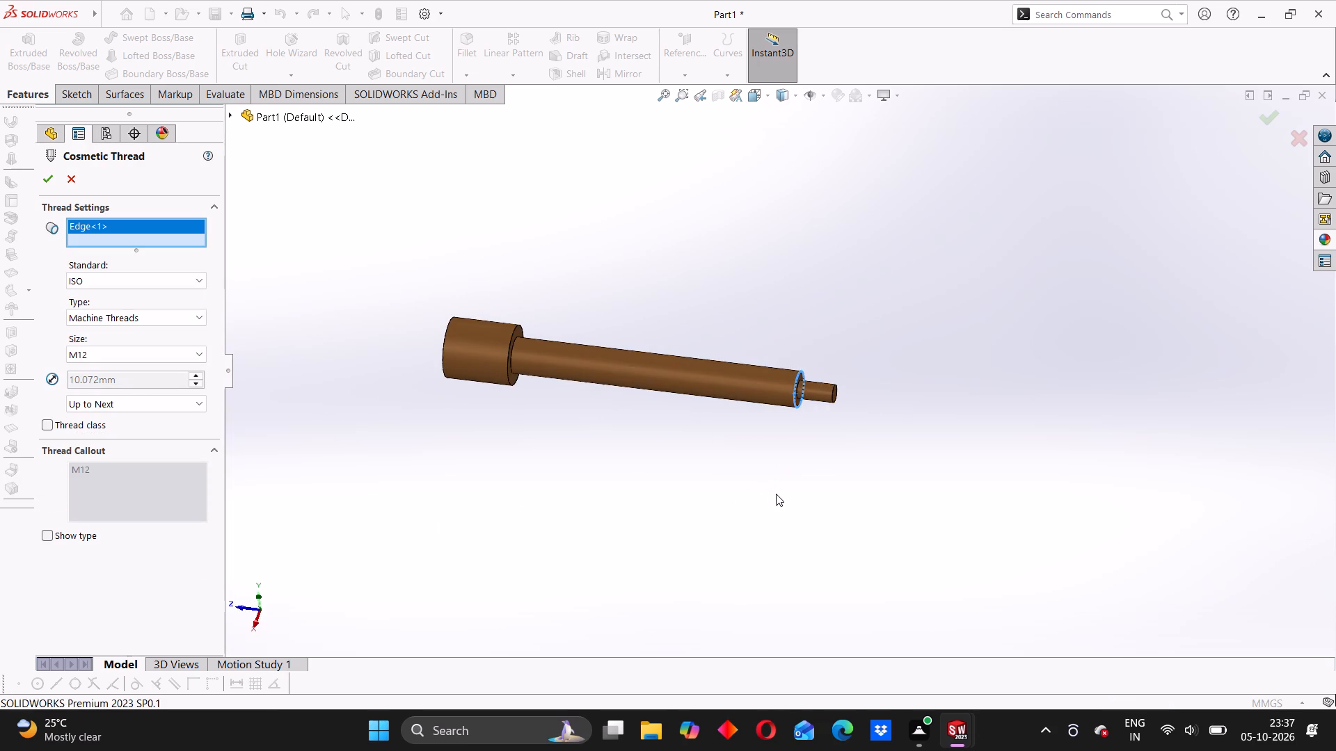
{"action": "left_click", "coordinate": [156, 280]}
{"action": "left_click", "coordinate": [109, 314]}
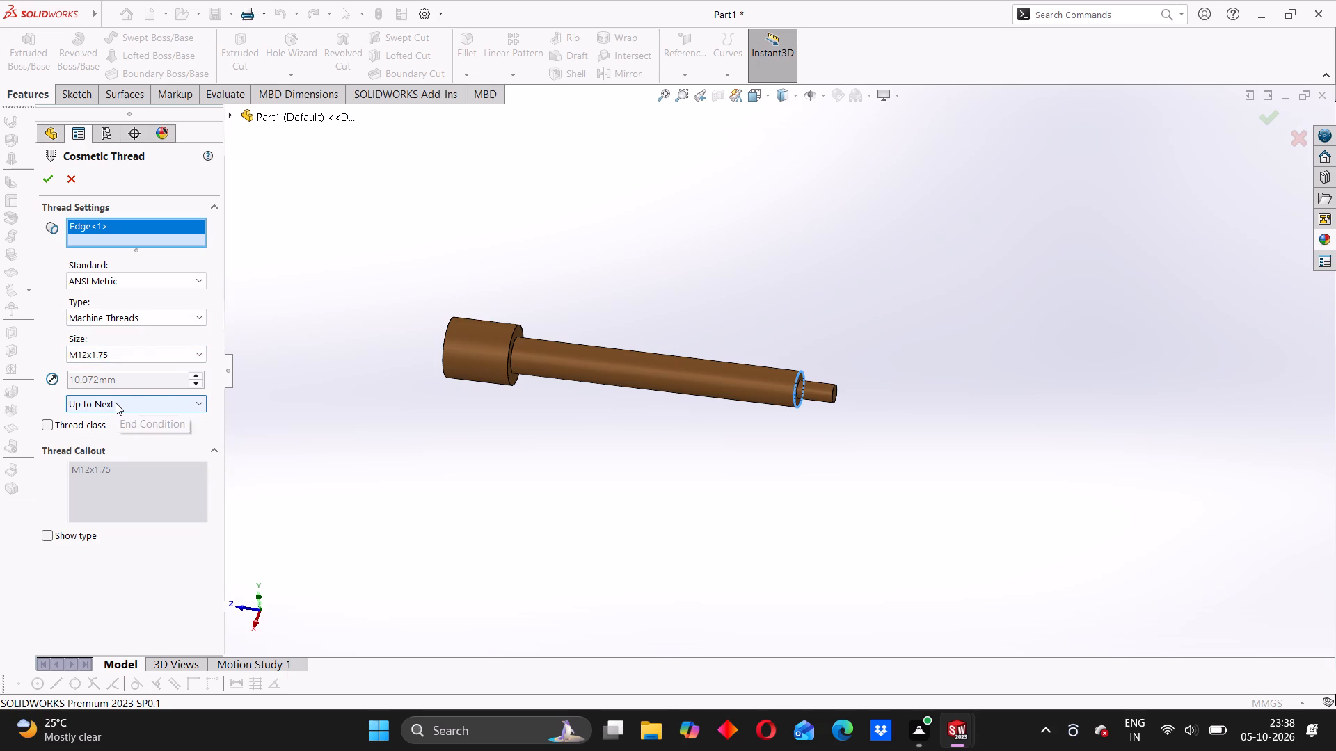
{"action": "left_click", "coordinate": [189, 352]}
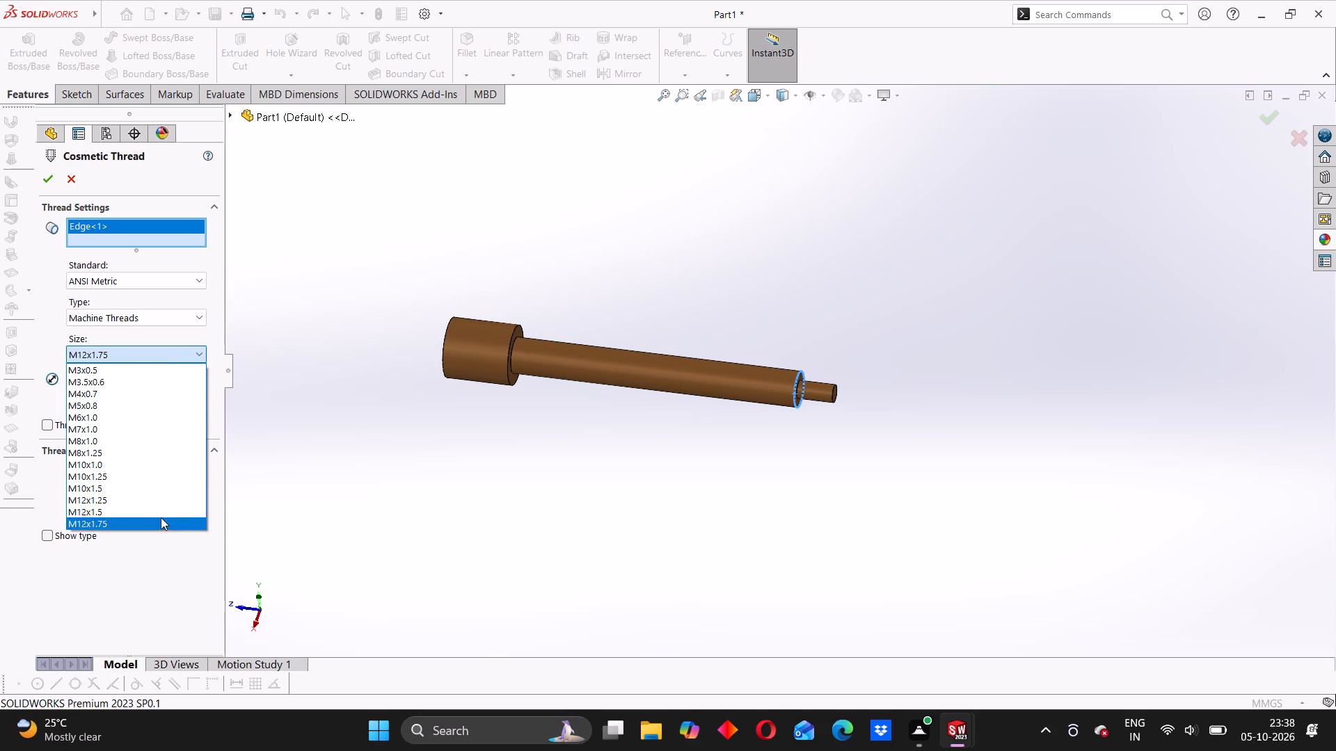
{"action": "left_click", "coordinate": [108, 510]}
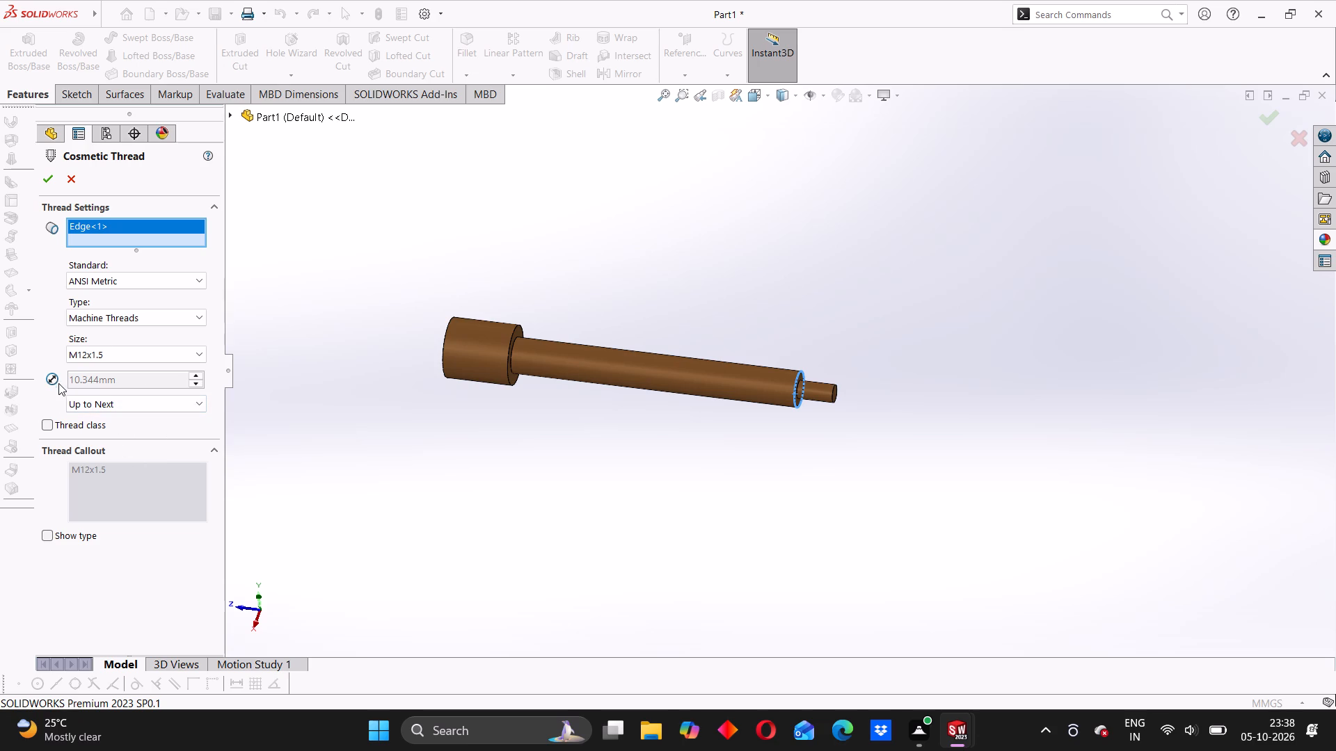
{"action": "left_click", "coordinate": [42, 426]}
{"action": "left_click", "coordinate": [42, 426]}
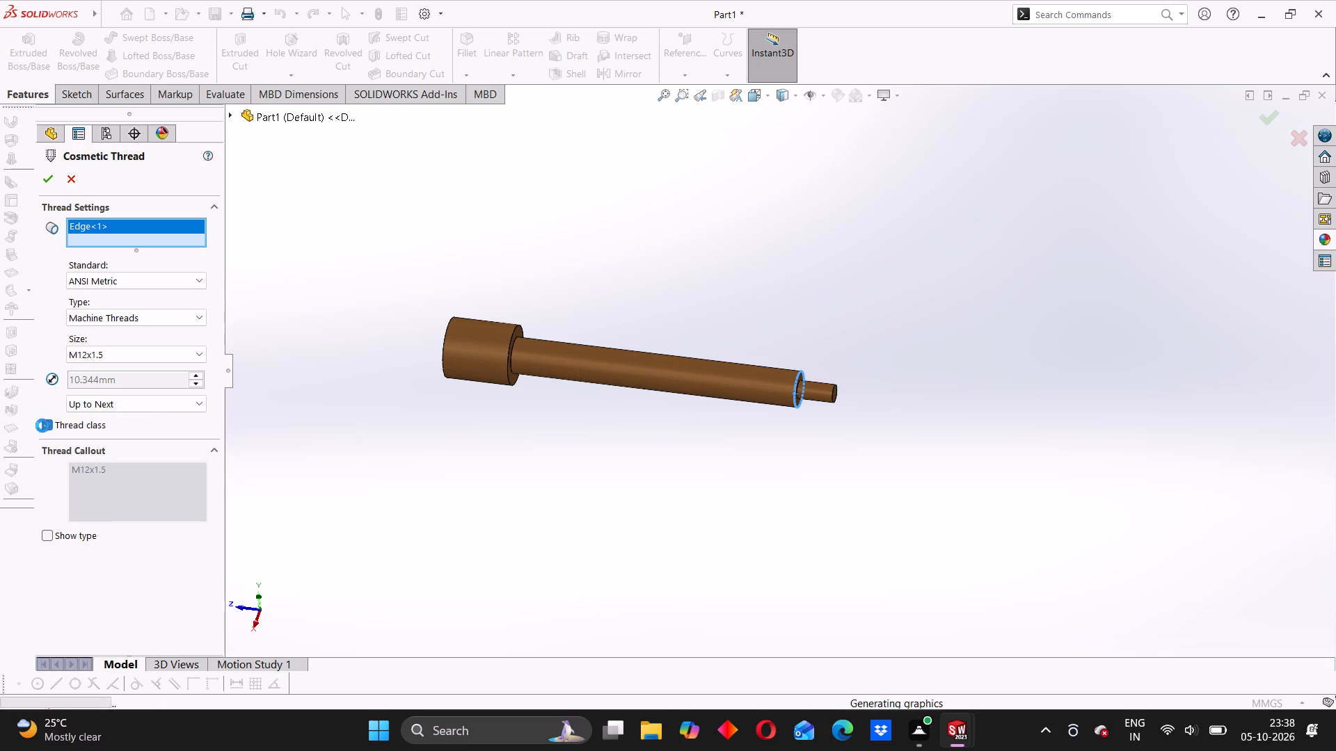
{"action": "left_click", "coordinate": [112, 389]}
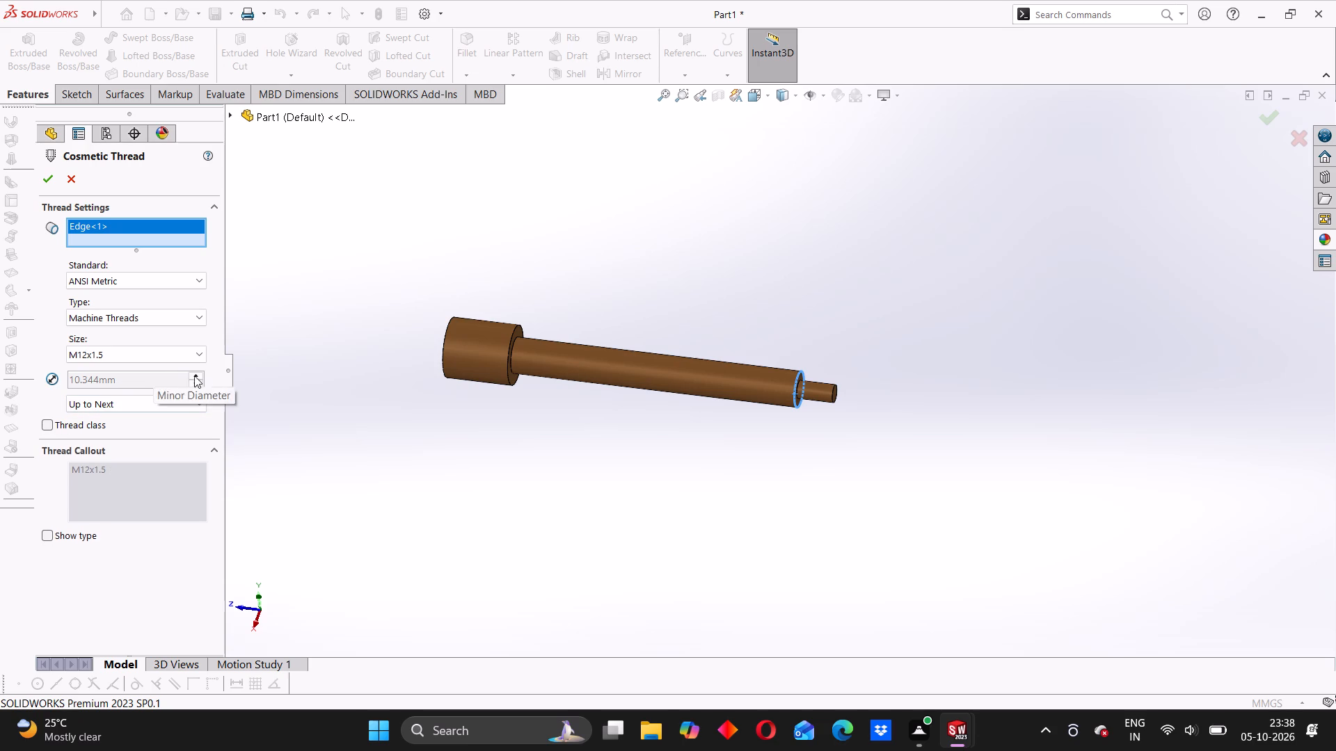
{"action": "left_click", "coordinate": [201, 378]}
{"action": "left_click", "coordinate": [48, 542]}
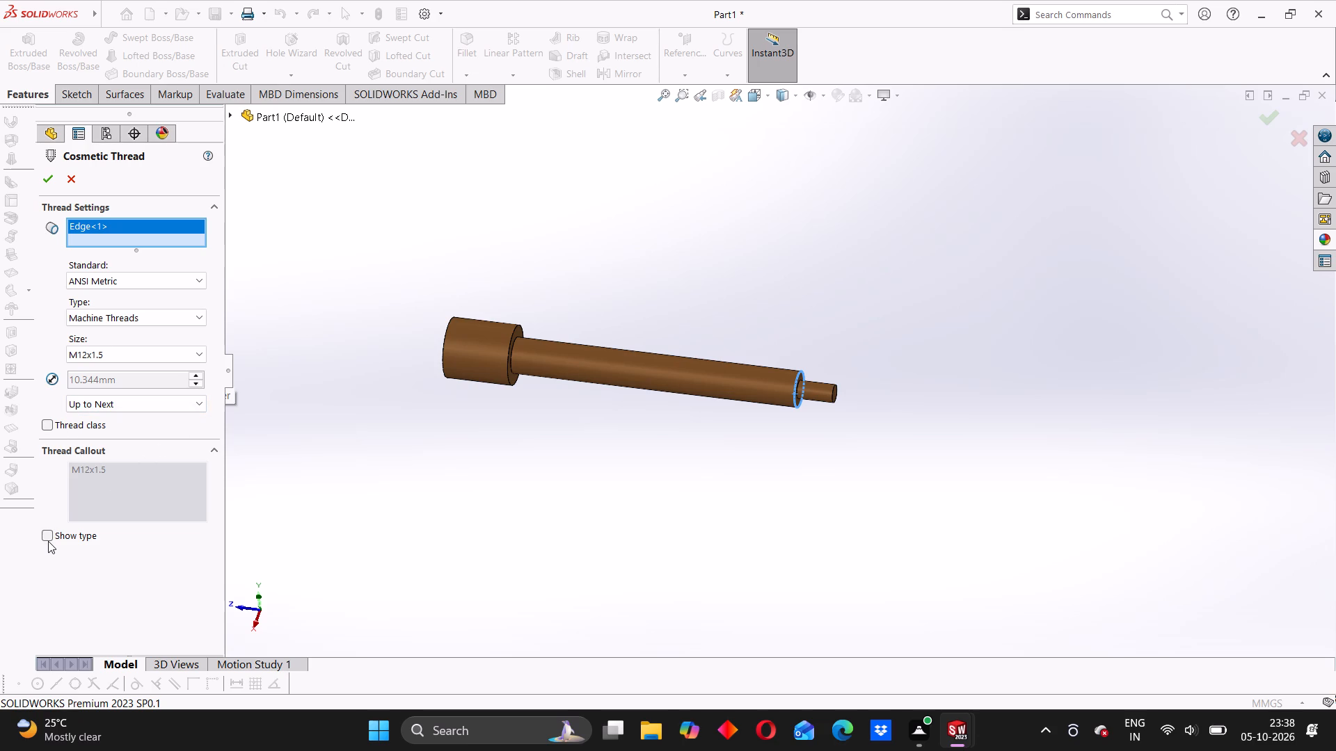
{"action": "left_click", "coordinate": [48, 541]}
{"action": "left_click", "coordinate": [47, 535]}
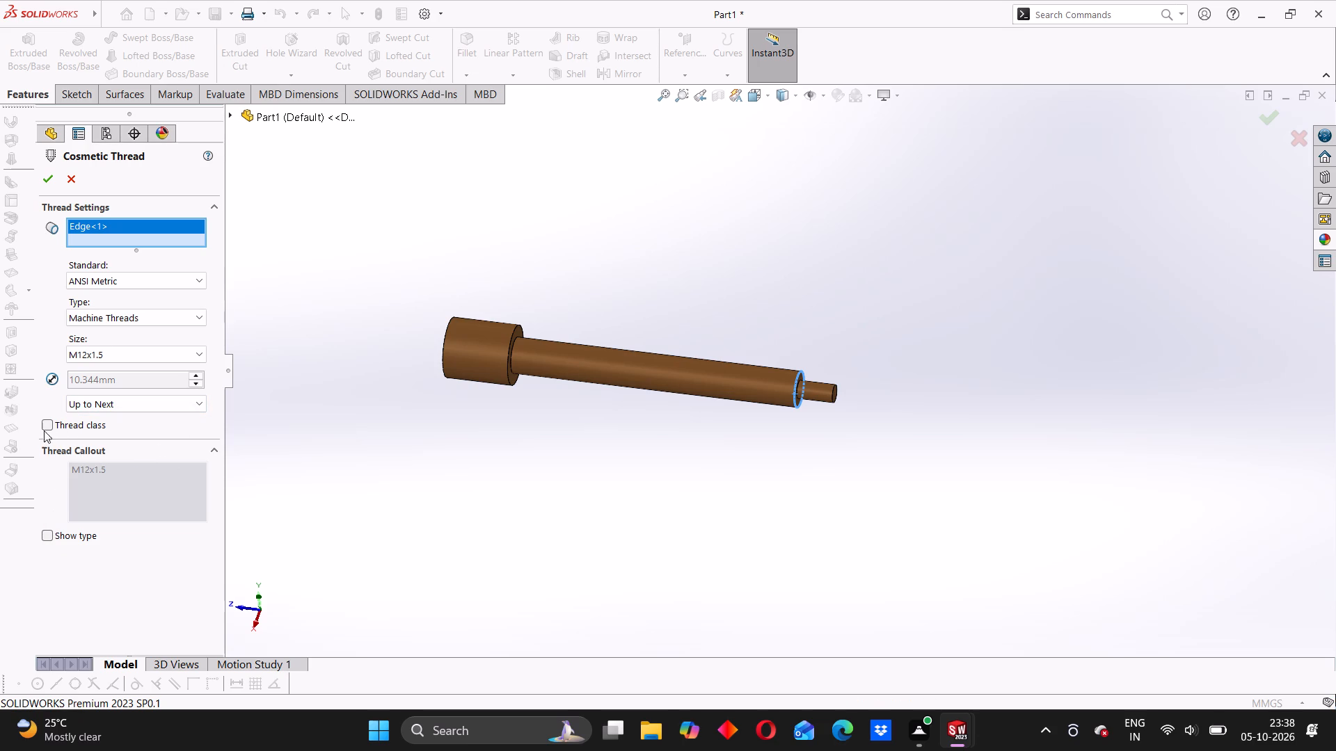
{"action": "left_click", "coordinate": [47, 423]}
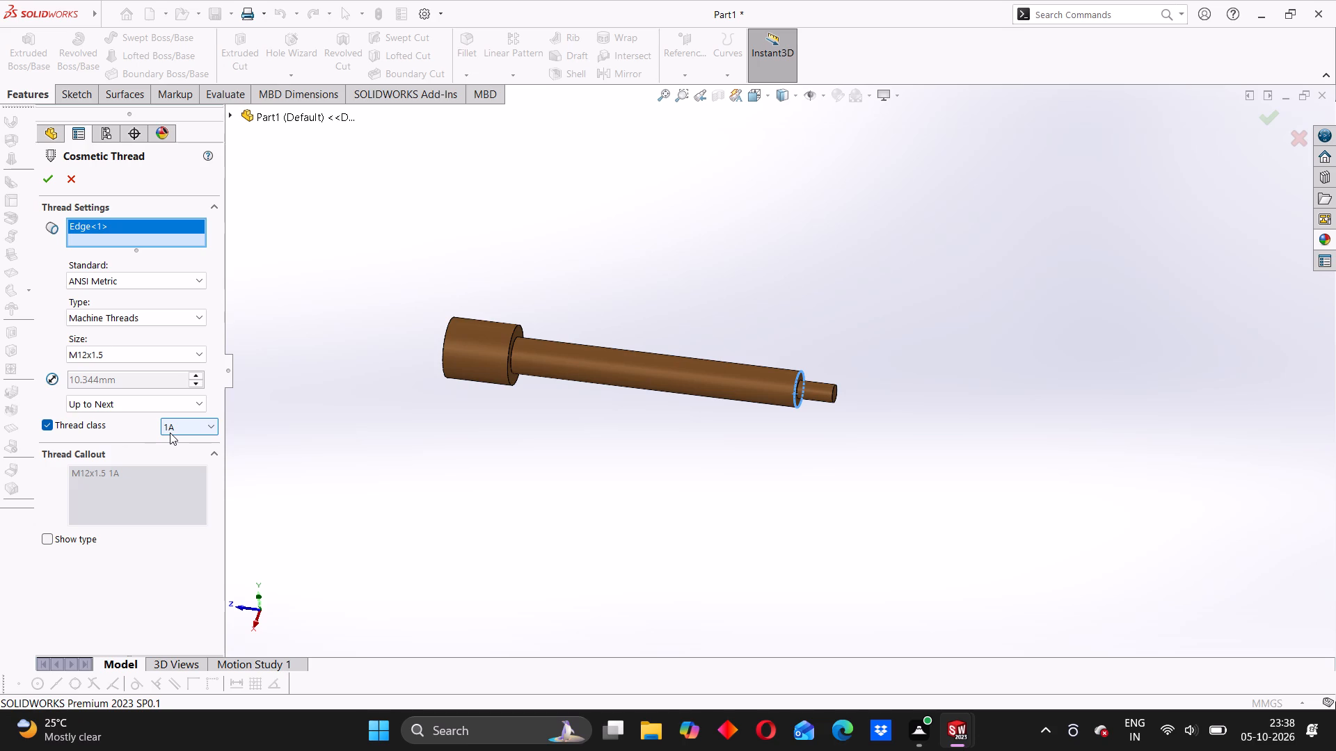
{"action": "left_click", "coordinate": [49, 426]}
Include the thread type in the cosmetic thread's callout.
{"action": "left_click", "coordinate": [47, 535]}
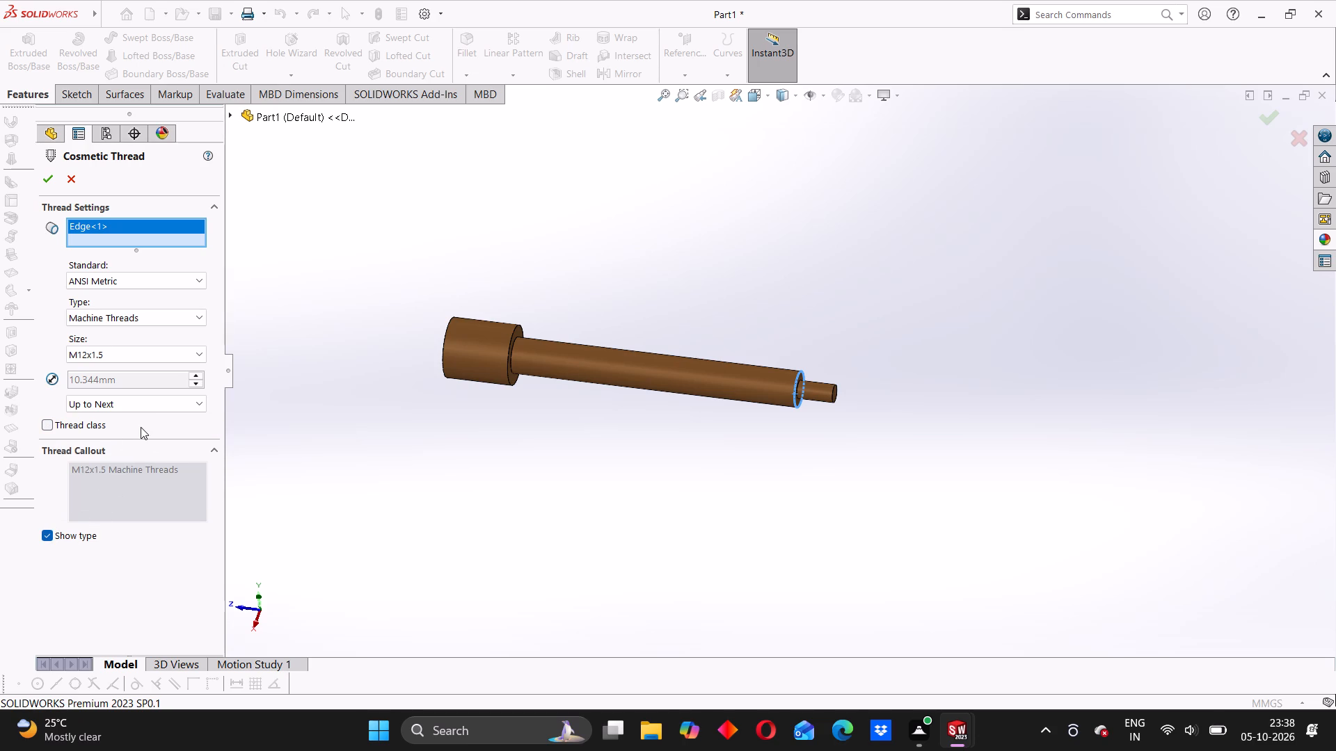
{"action": "left_click", "coordinate": [208, 439]}
{"action": "left_click", "coordinate": [205, 446]}
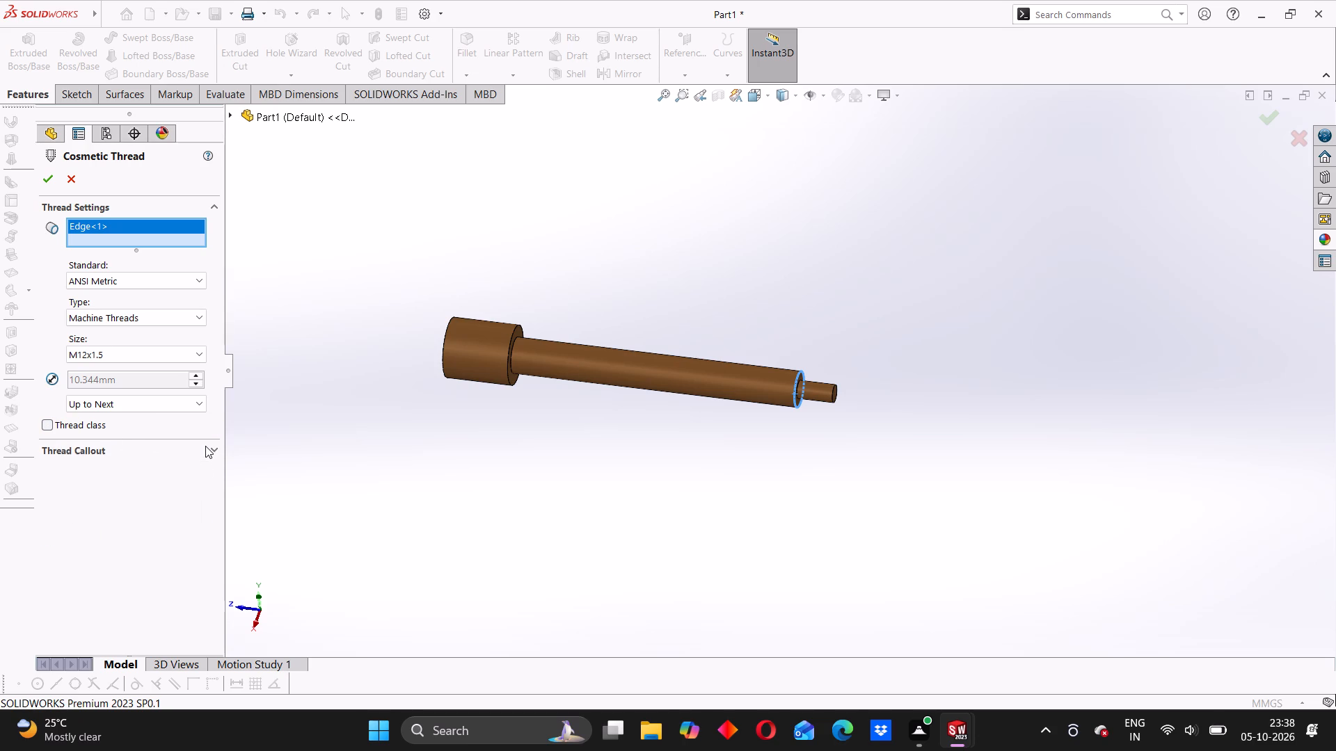
{"action": "left_click", "coordinate": [205, 446]}
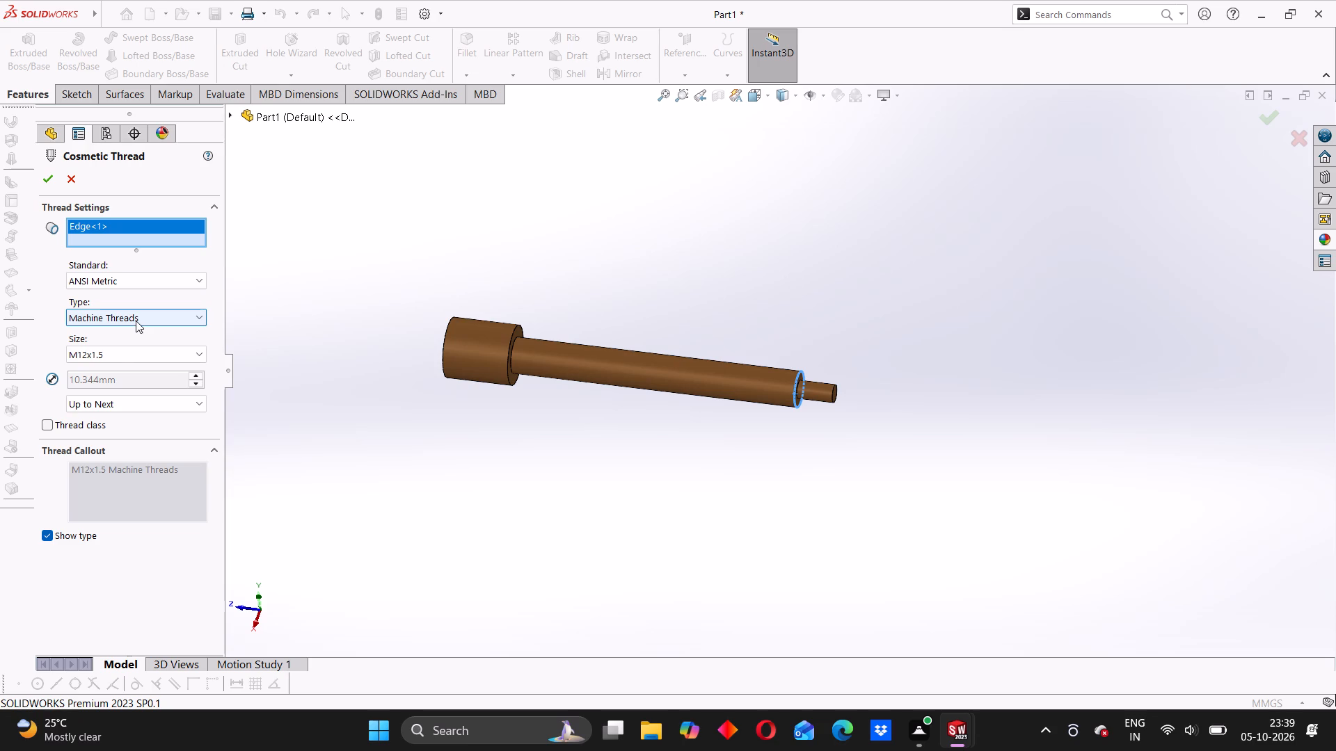
Make the cosmetic thread blind with a depth of 90 mm.
{"action": "left_click", "coordinate": [125, 404]}
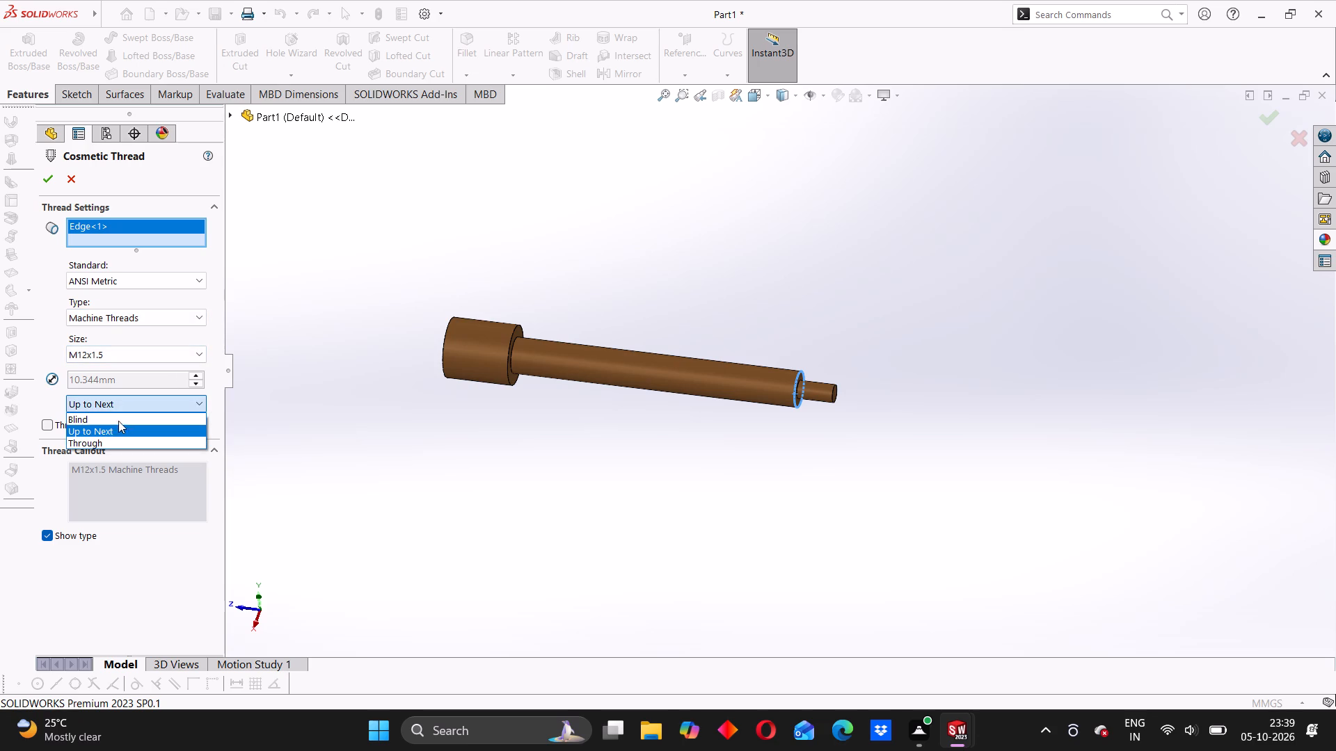
{"action": "left_click", "coordinate": [107, 419]}
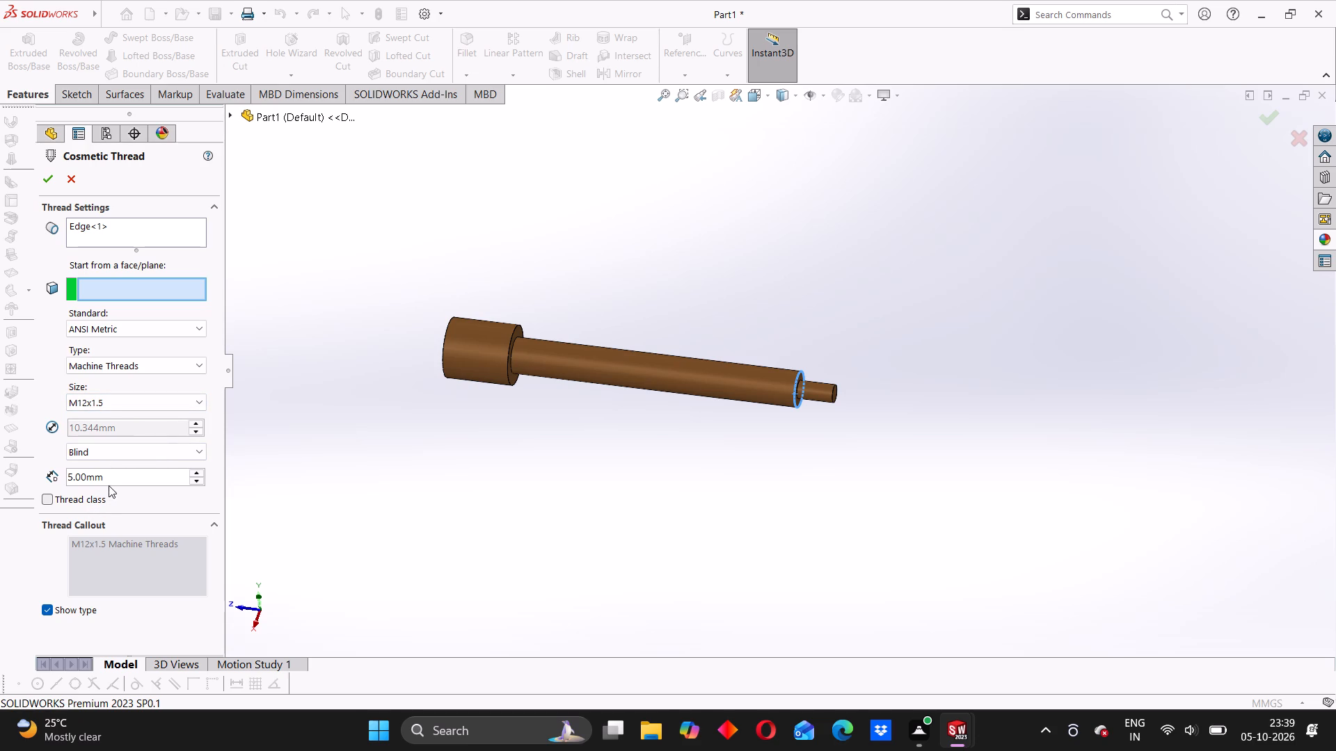
{"action": "left_click_drag", "start_coordinate": [106, 484], "coordinate": [65, 479]}
{"action": "type", "text": "90"}
{"action": "key", "text": "Return"}
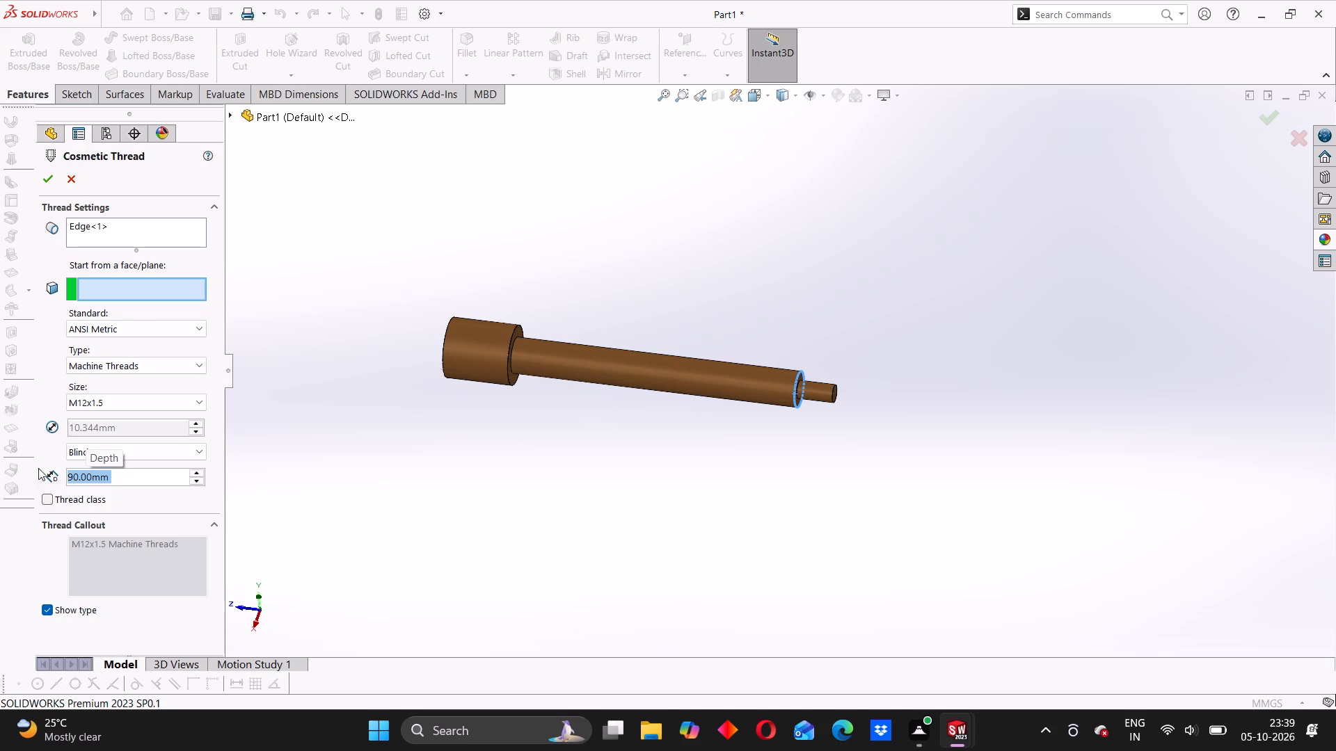
Start the cosmetic thread from the shaft's ring-shaped end face around the small pin, and finish the thread.
{"action": "left_click", "coordinate": [125, 290]}
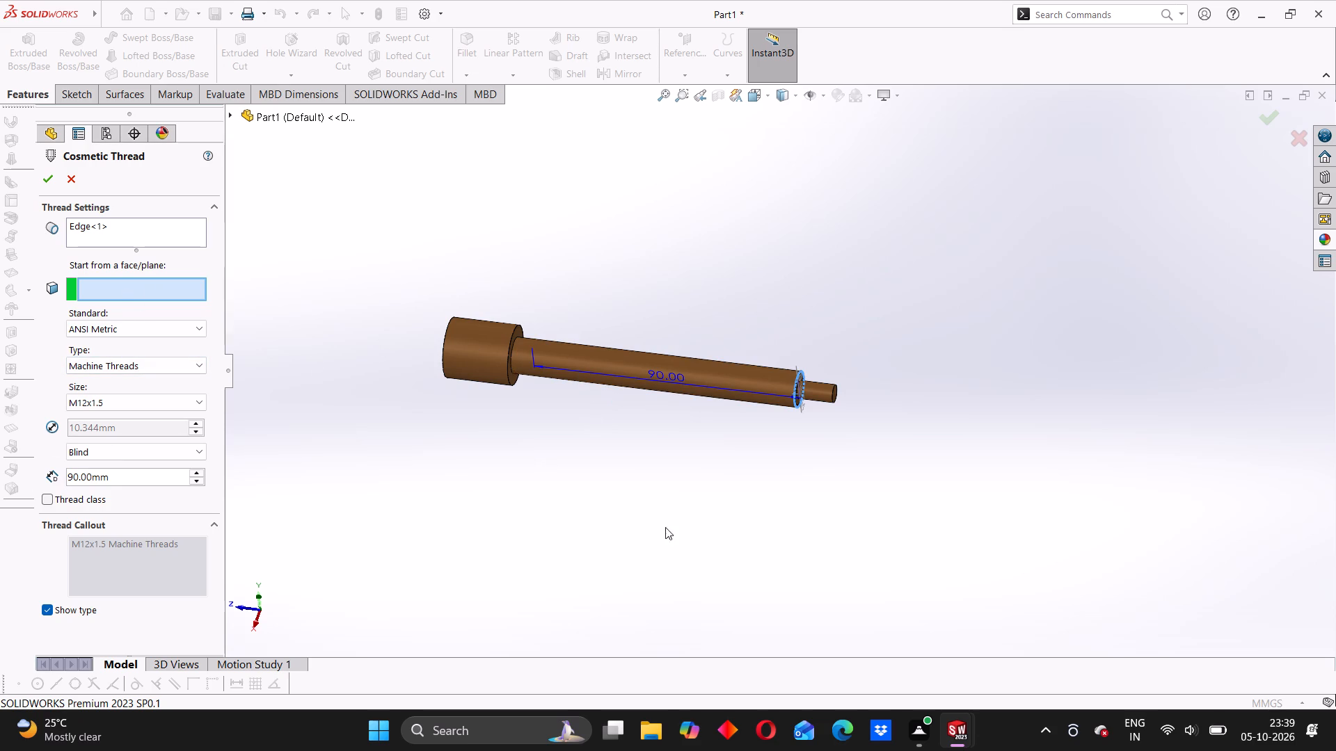
{"action": "scroll", "coordinate": [756, 510], "scroll_direction": "down", "scroll_amount": 1}
{"action": "middle_click_drag", "start_coordinate": [799, 460], "coordinate": [747, 439]}
{"action": "scroll", "coordinate": [754, 385], "scroll_direction": "down", "scroll_amount": 5}
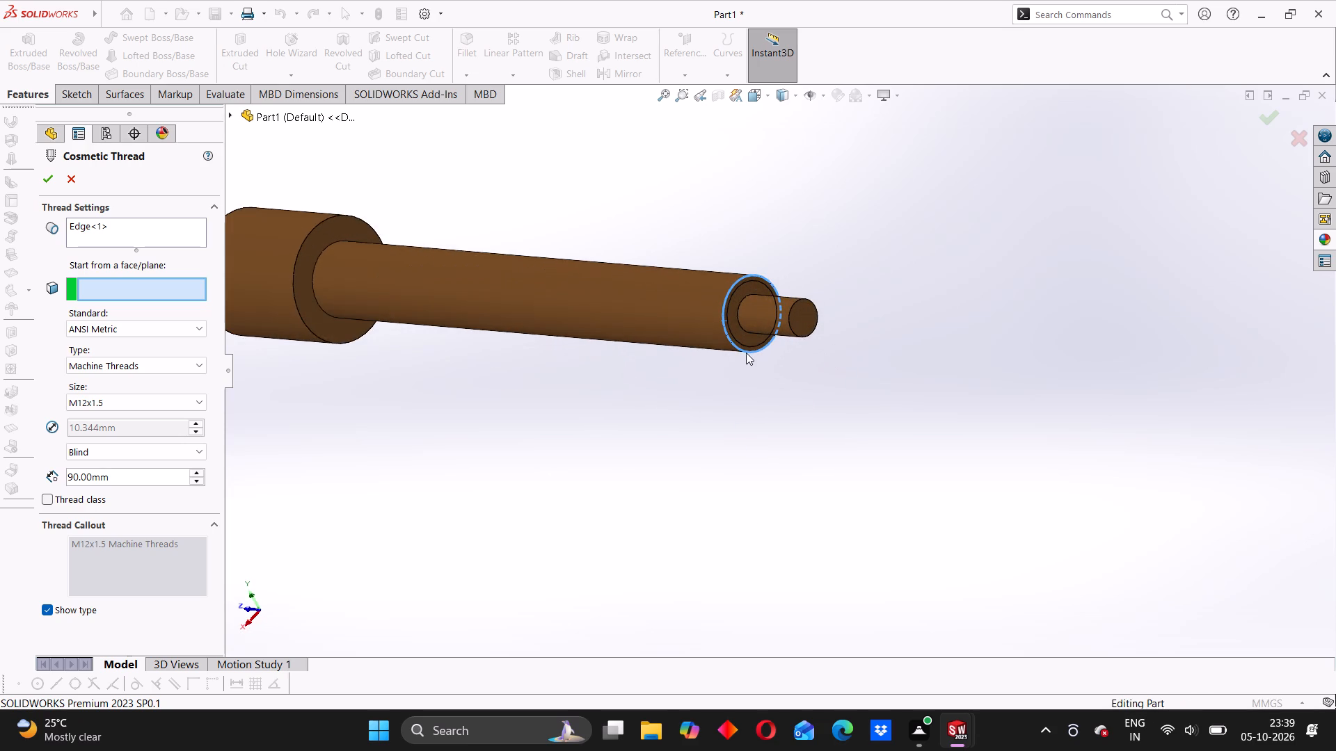
{"action": "scroll", "coordinate": [742, 330], "scroll_direction": "down", "scroll_amount": 4}
{"action": "middle_click_drag", "start_coordinate": [729, 405], "coordinate": [706, 402]}
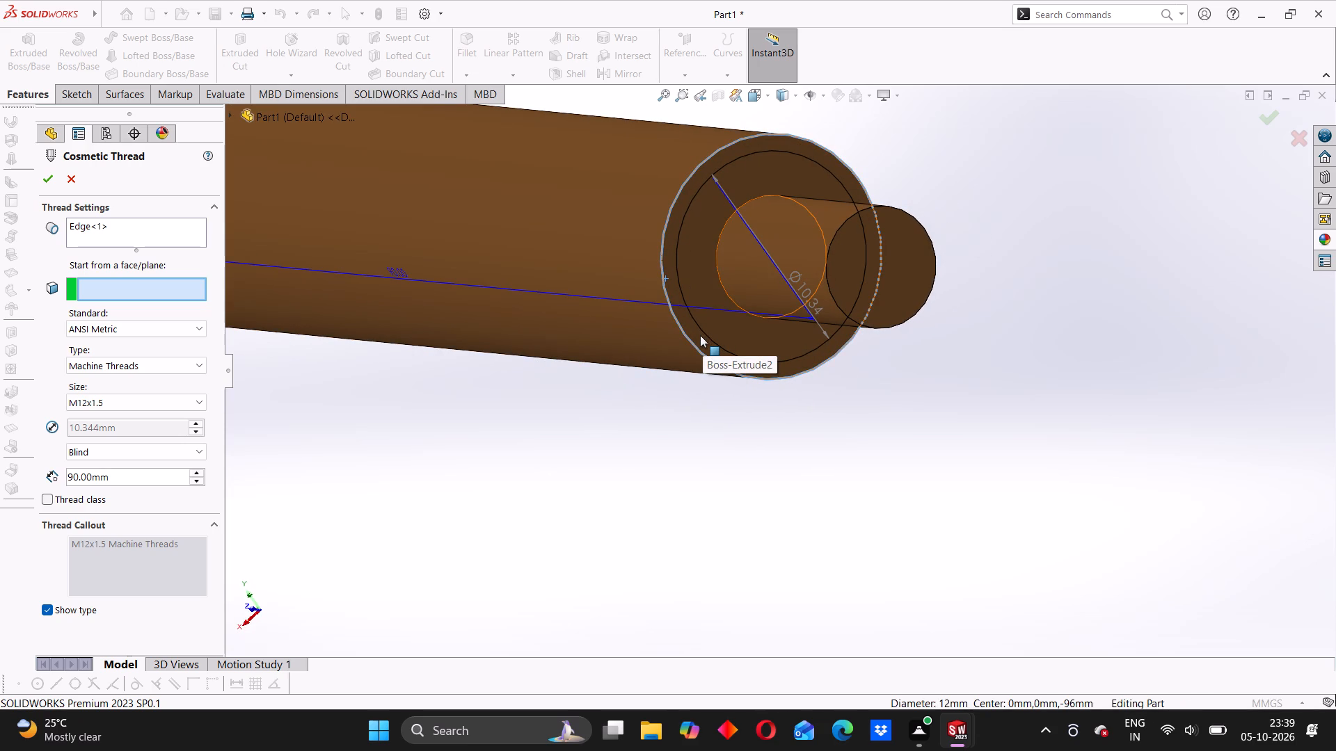
{"action": "left_click", "coordinate": [703, 334]}
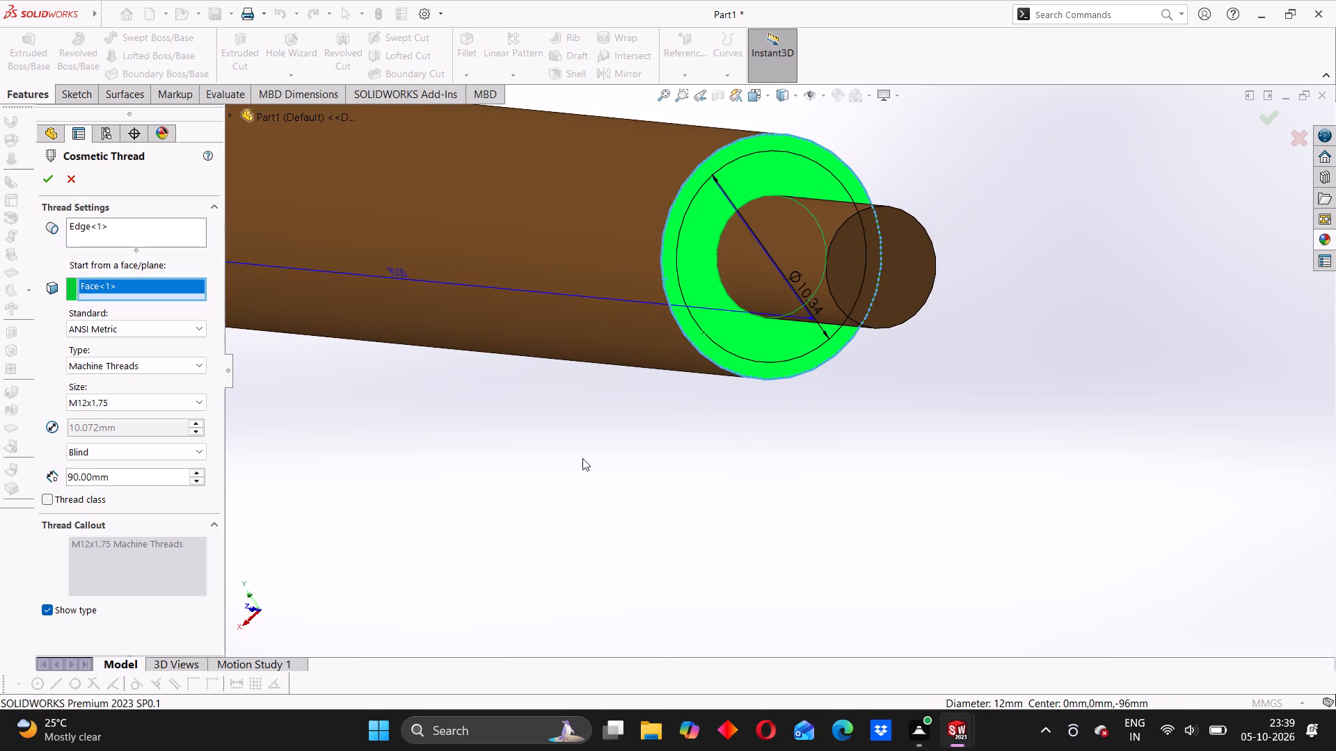
{"action": "scroll", "coordinate": [595, 454], "scroll_direction": "up", "scroll_amount": 1}
{"action": "middle_click_drag", "start_coordinate": [596, 454], "coordinate": [637, 462]}
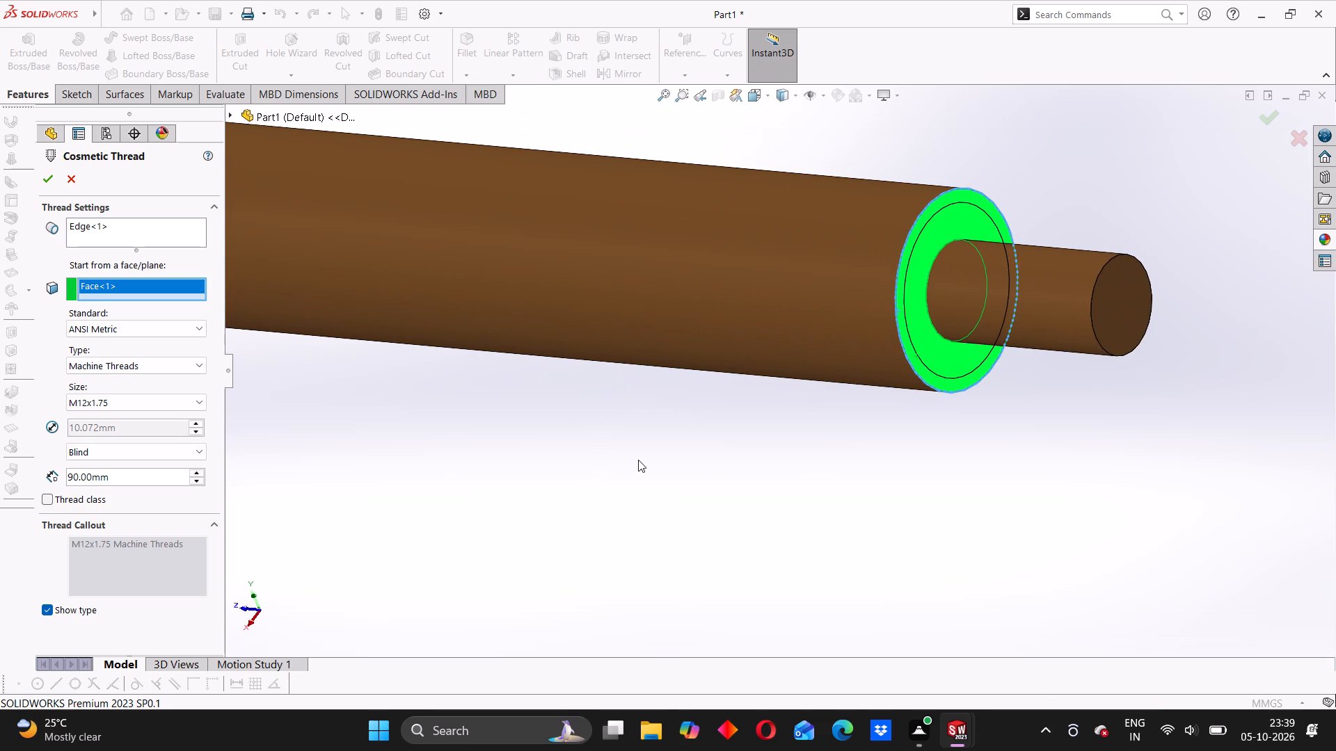
{"action": "scroll", "coordinate": [637, 460], "scroll_direction": "up", "scroll_amount": 2}
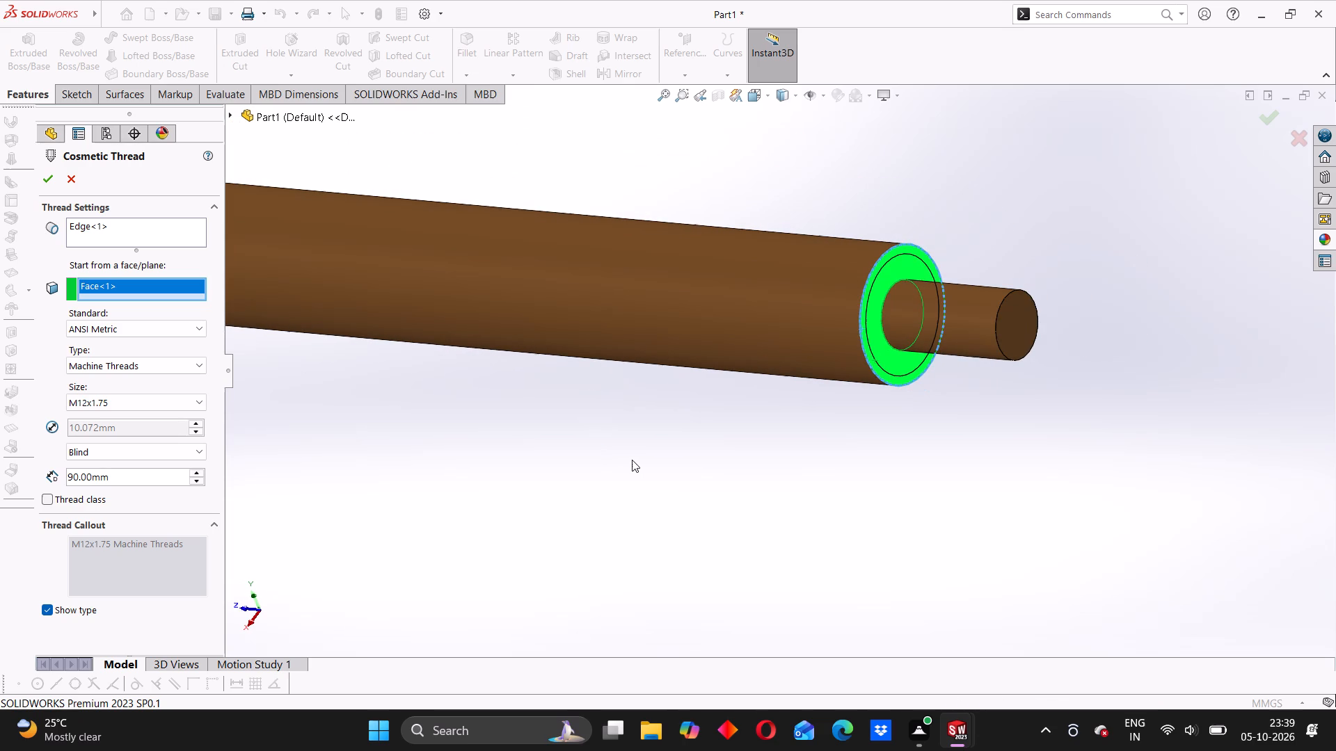
{"action": "scroll", "coordinate": [594, 462], "scroll_direction": "up", "scroll_amount": 3}
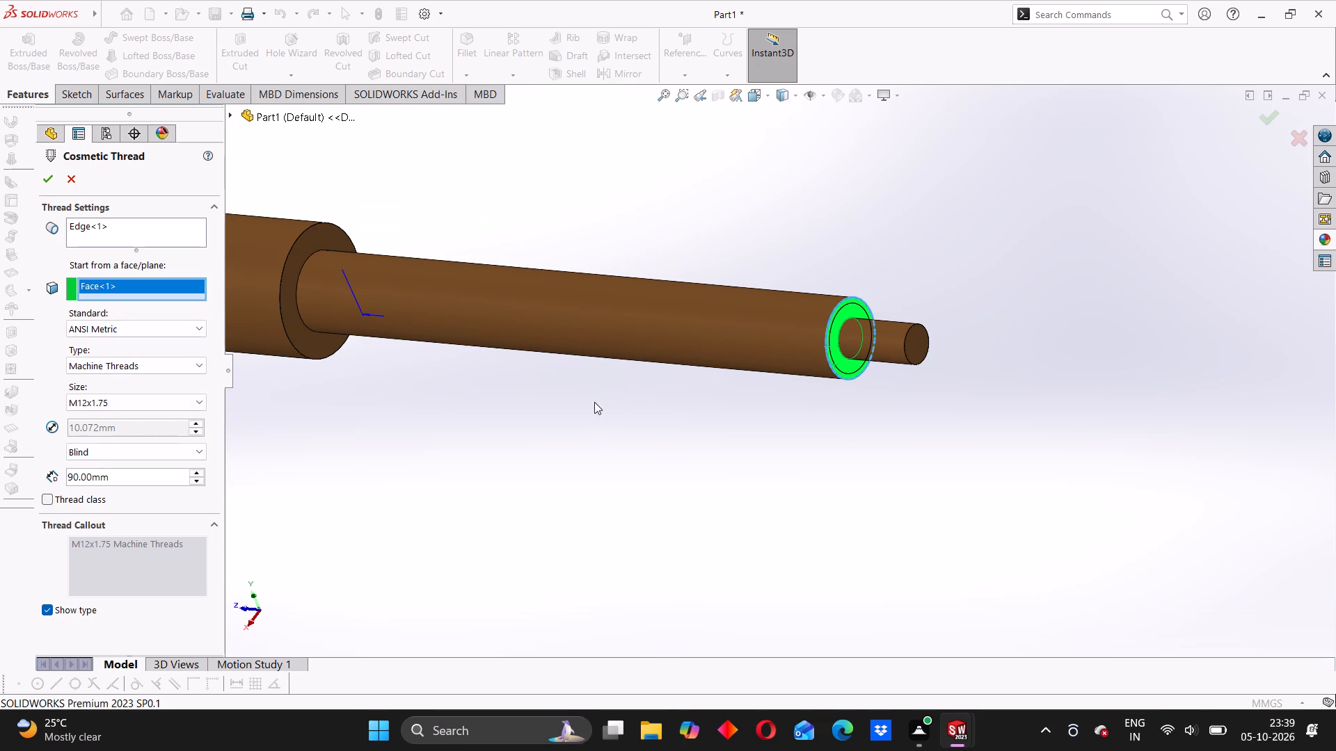
{"action": "scroll", "coordinate": [553, 391], "scroll_direction": "up", "scroll_amount": 2}
{"action": "middle_click_drag", "start_coordinate": [478, 401], "coordinate": [511, 404]}
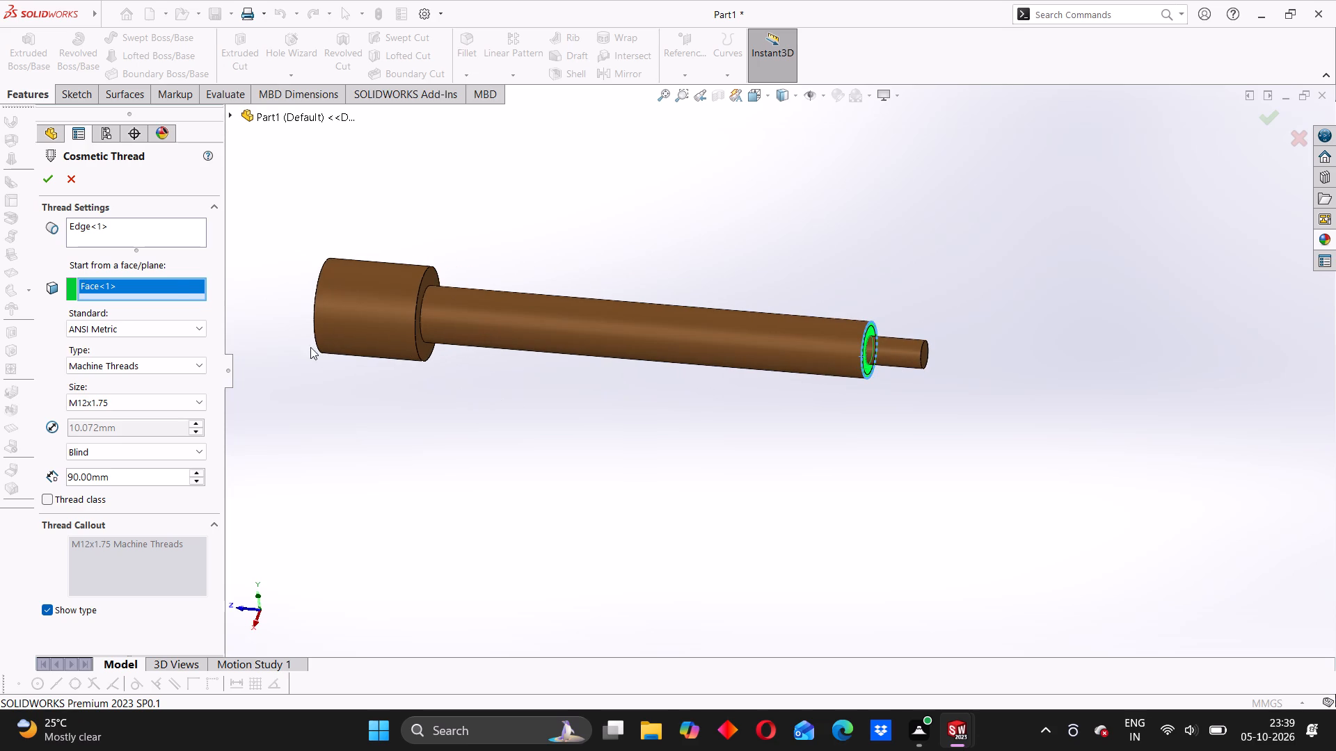
{"action": "left_click", "coordinate": [47, 172]}
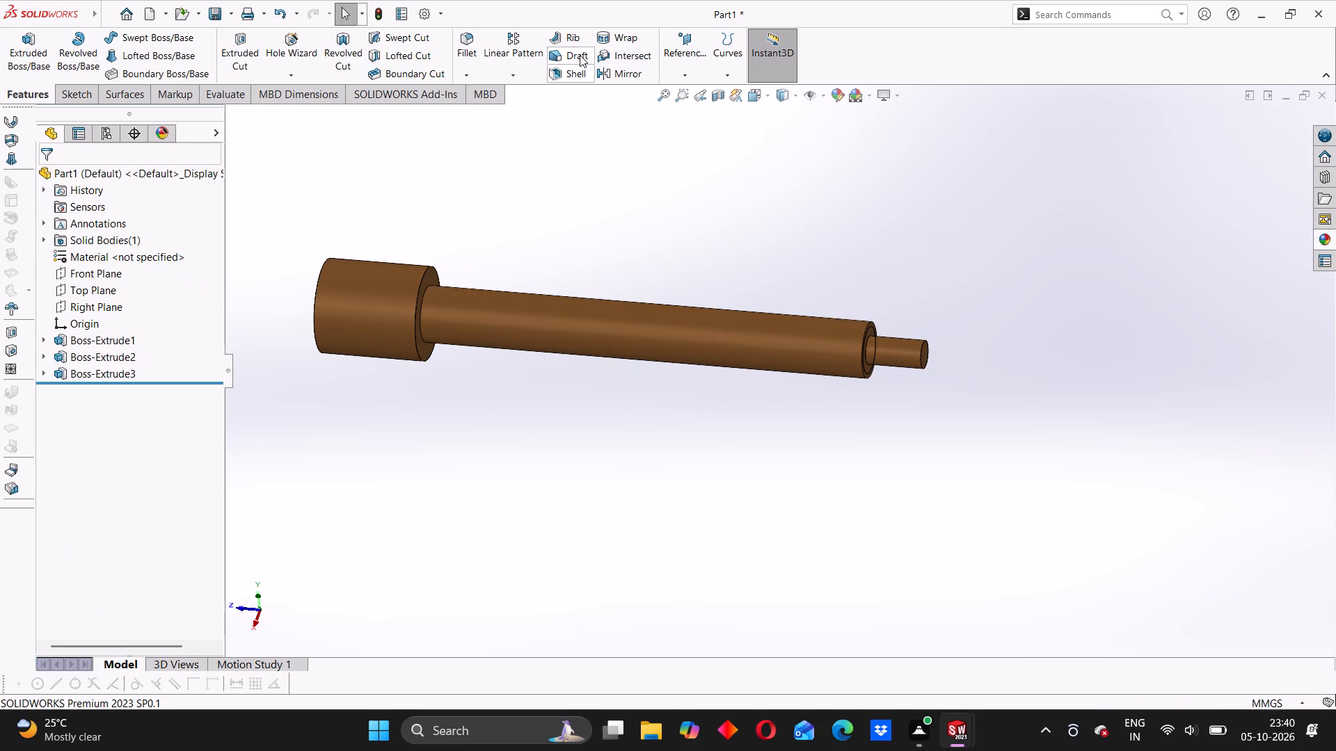
Enable shaded cosmetic threads in the document's detailing properties and check the threaded shaft.
{"action": "left_click", "coordinate": [421, 11]}
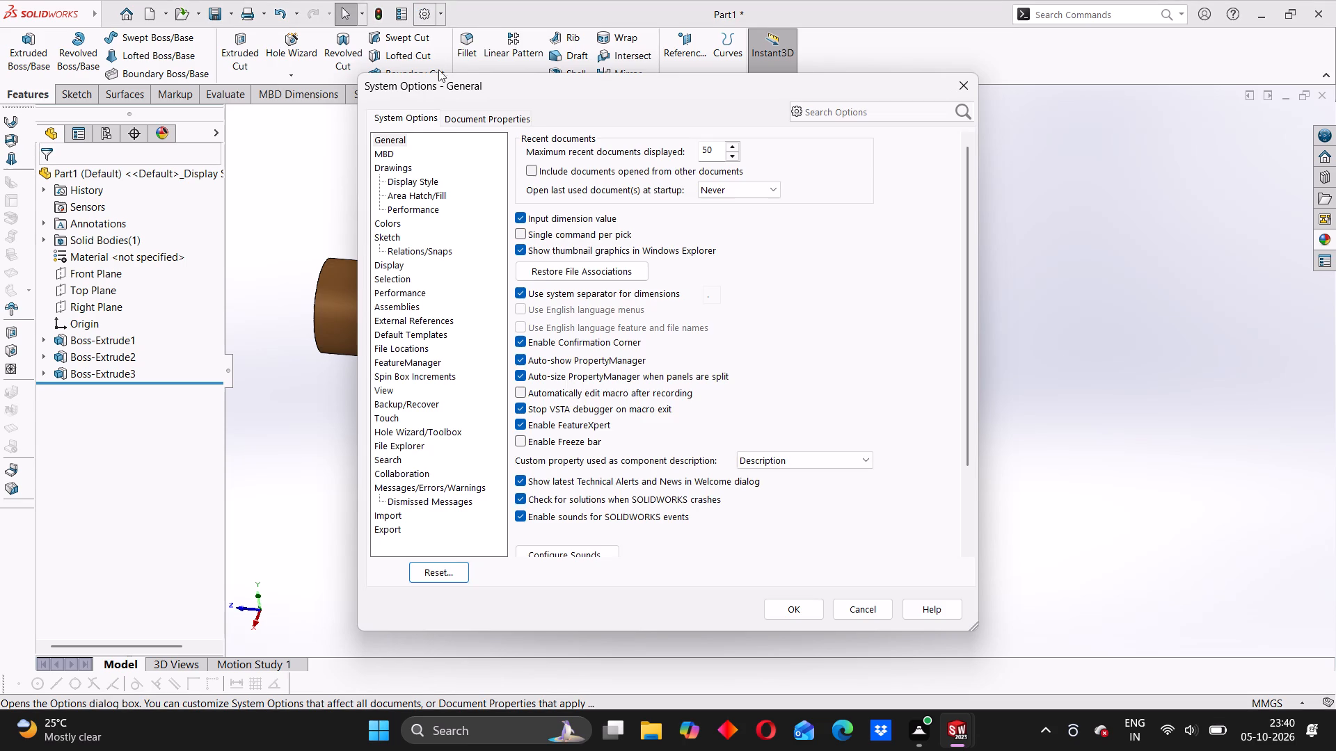
{"action": "left_click", "coordinate": [477, 115]}
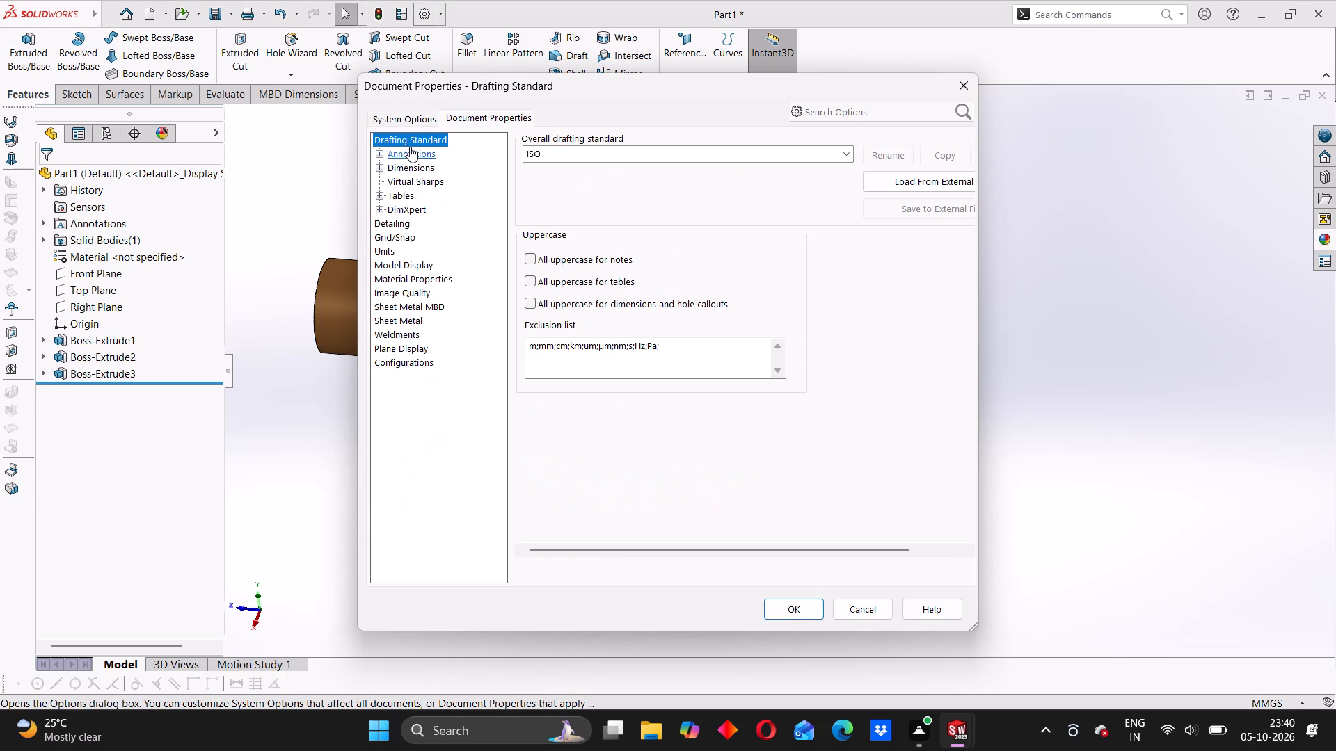
{"action": "left_click", "coordinate": [393, 218]}
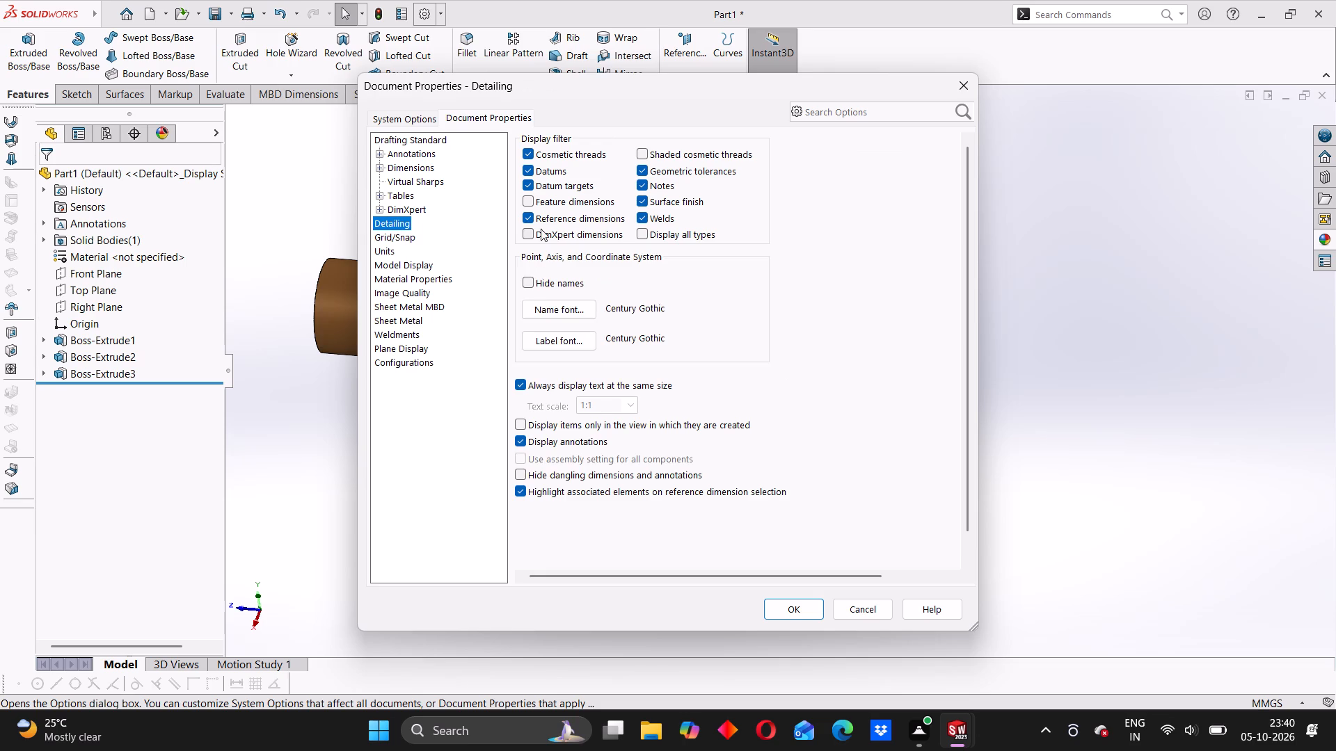
{"action": "left_click", "coordinate": [646, 154]}
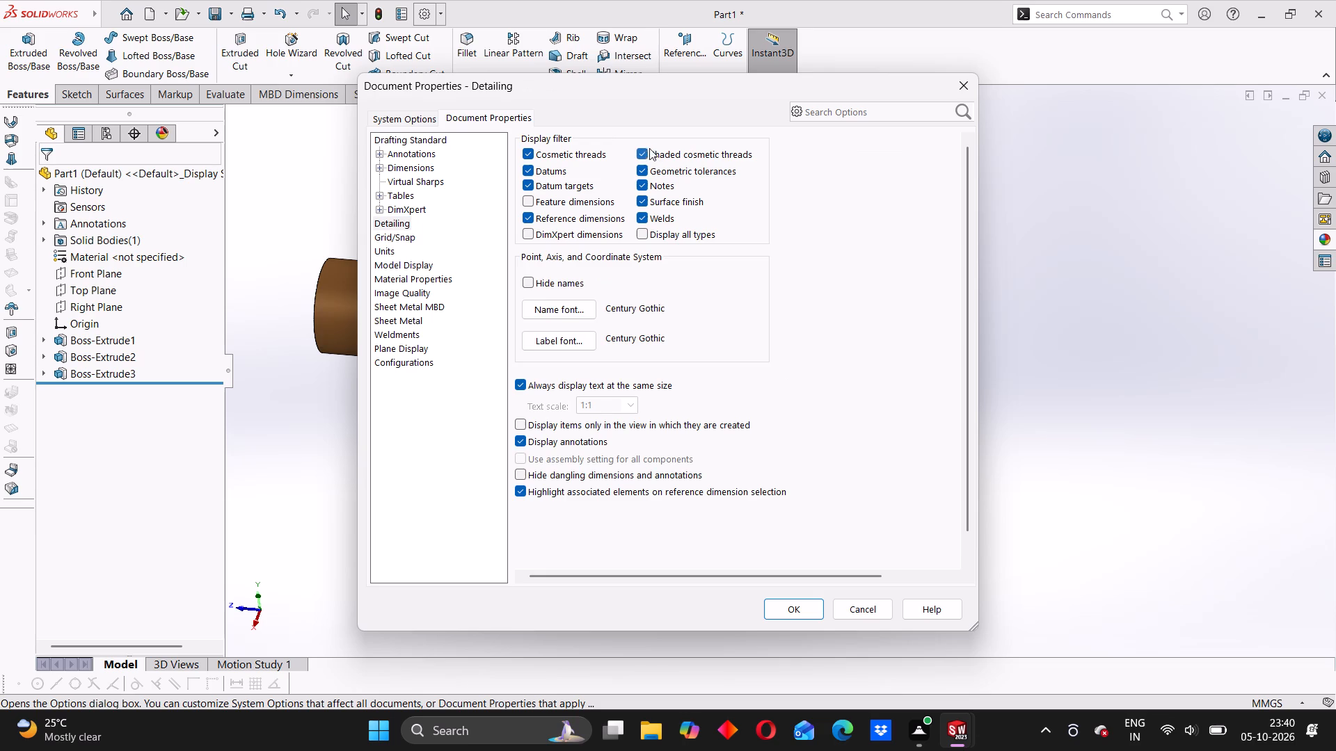
{"action": "left_click_drag", "start_coordinate": [665, 98], "coordinate": [916, 79]}
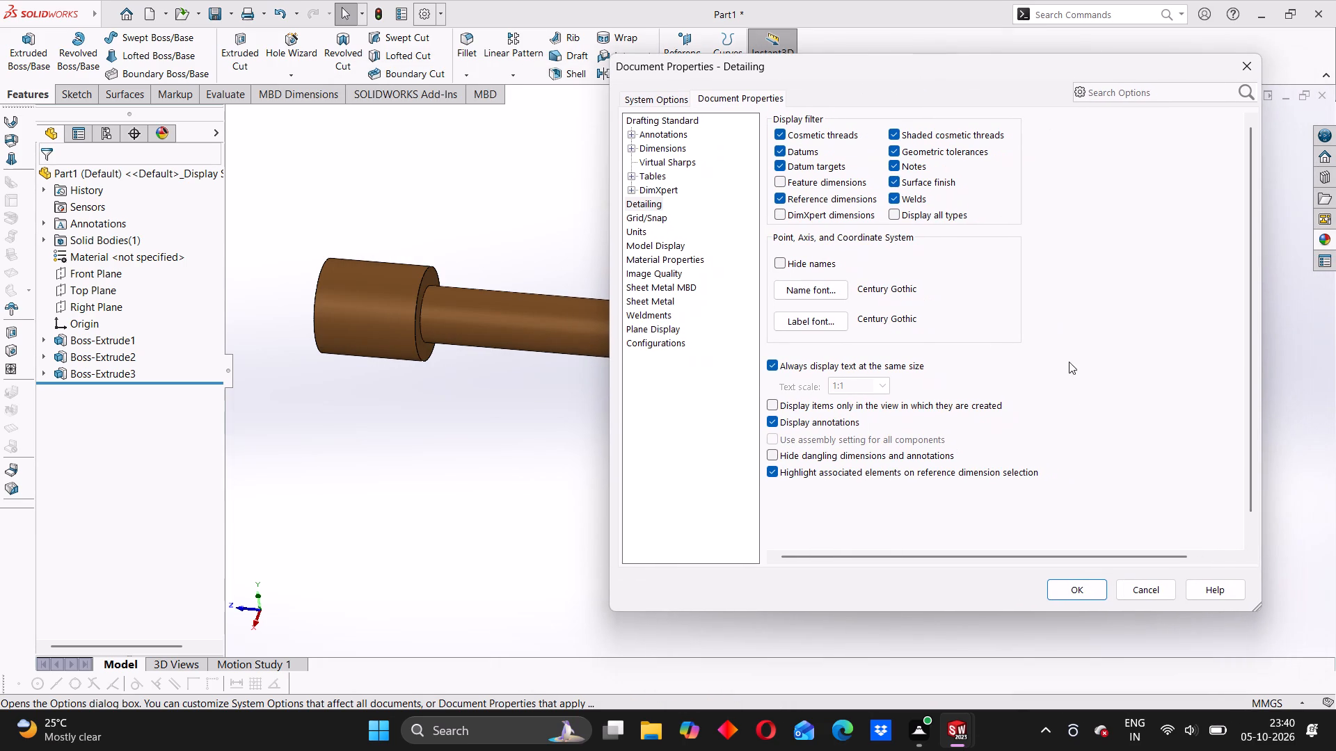
{"action": "left_click", "coordinate": [1079, 589]}
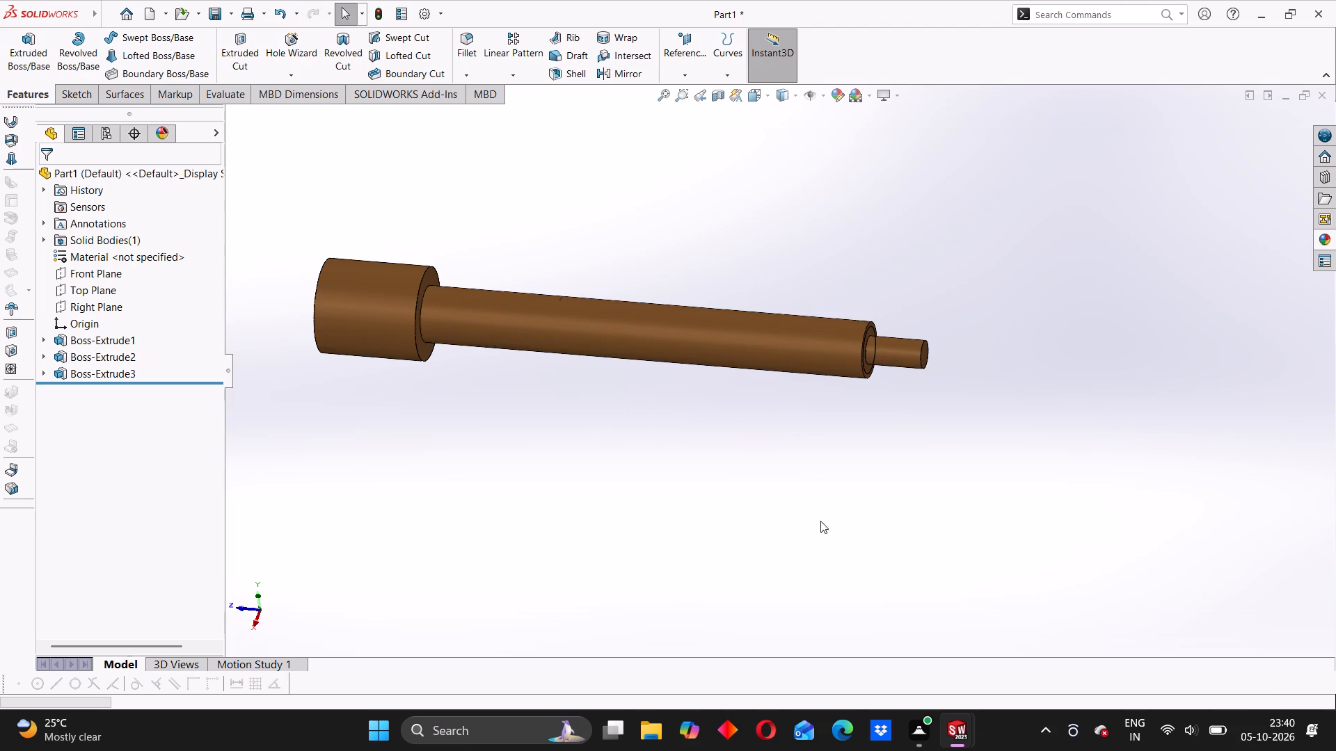
{"action": "scroll", "coordinate": [578, 305], "scroll_direction": "down", "scroll_amount": 3}
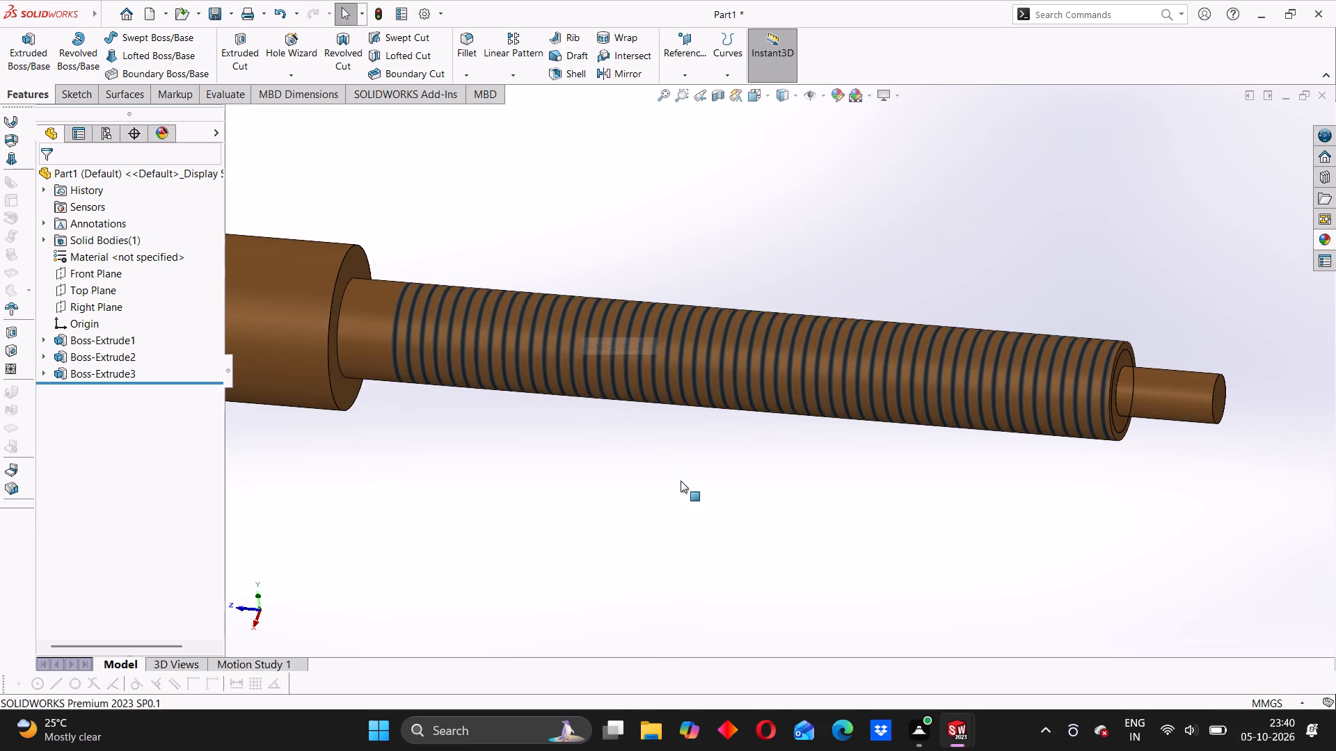
{"action": "middle_click_drag", "start_coordinate": [681, 481], "coordinate": [630, 273]}
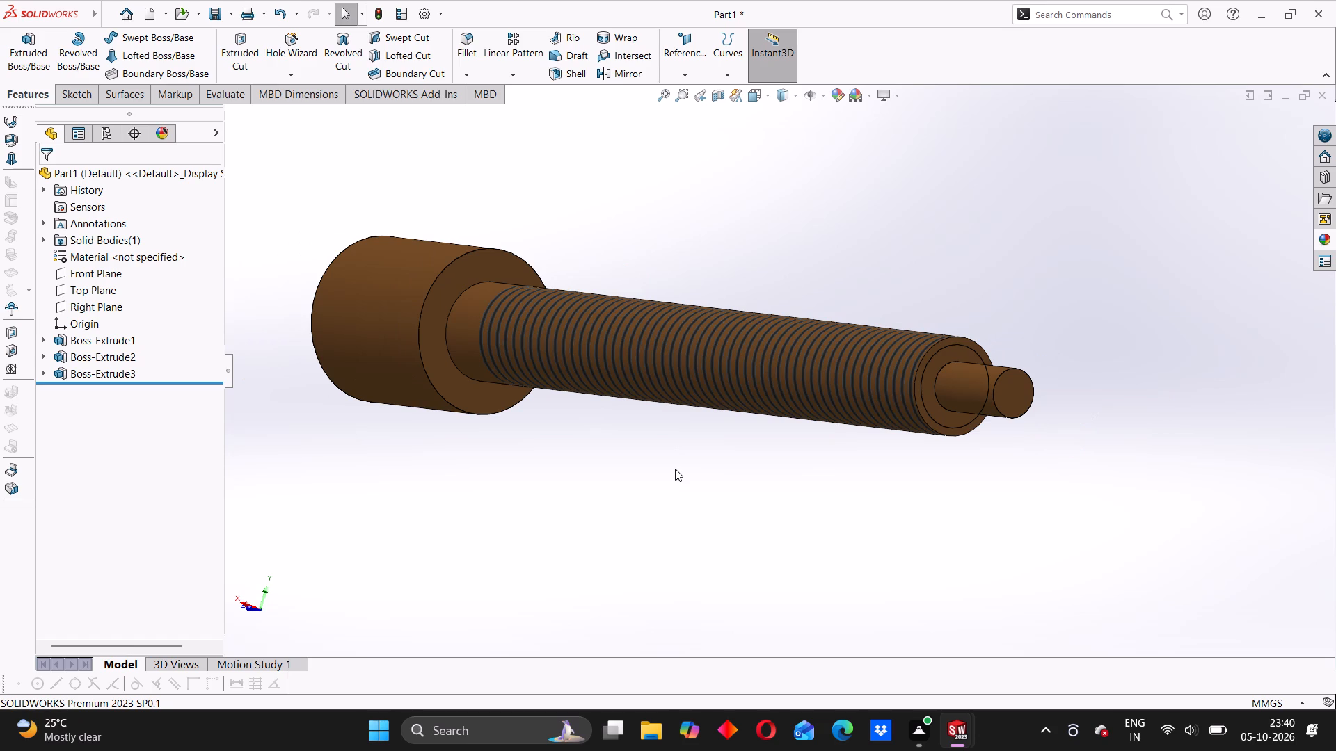
Sketch a circle about 10 mm in diameter on the Top Plane, centred on the spindle head's axis about 14 mm from its shoulder.
{"action": "left_click", "coordinate": [79, 287]}
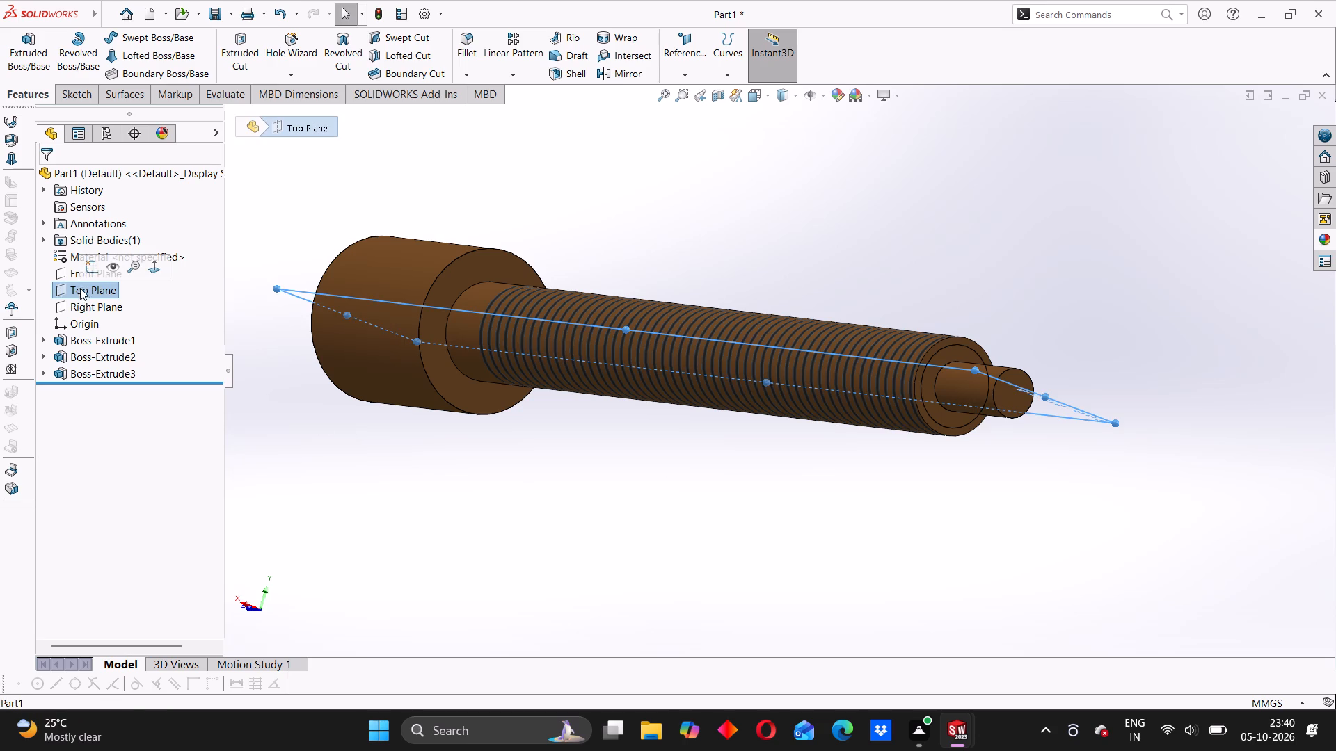
{"action": "left_click", "coordinate": [92, 272]}
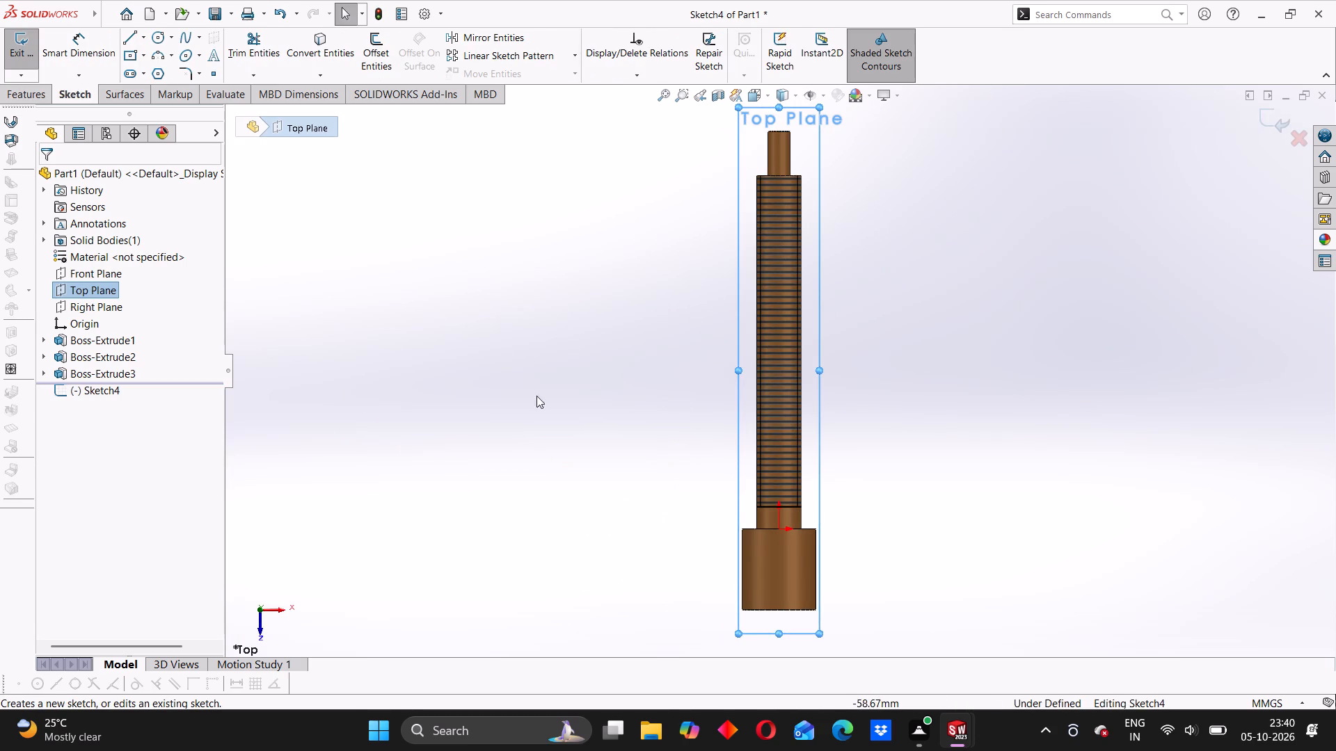
{"action": "left_click", "coordinate": [161, 43]}
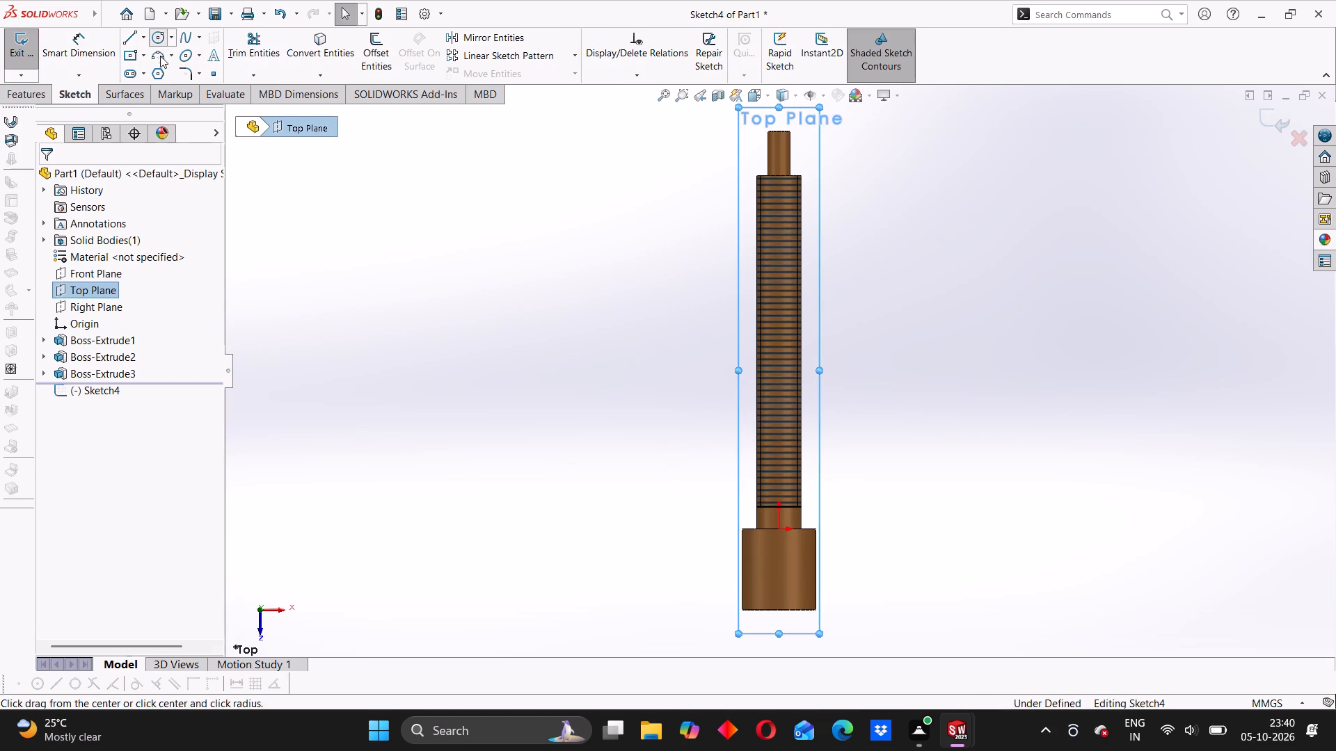
{"action": "left_click", "coordinate": [781, 580]}
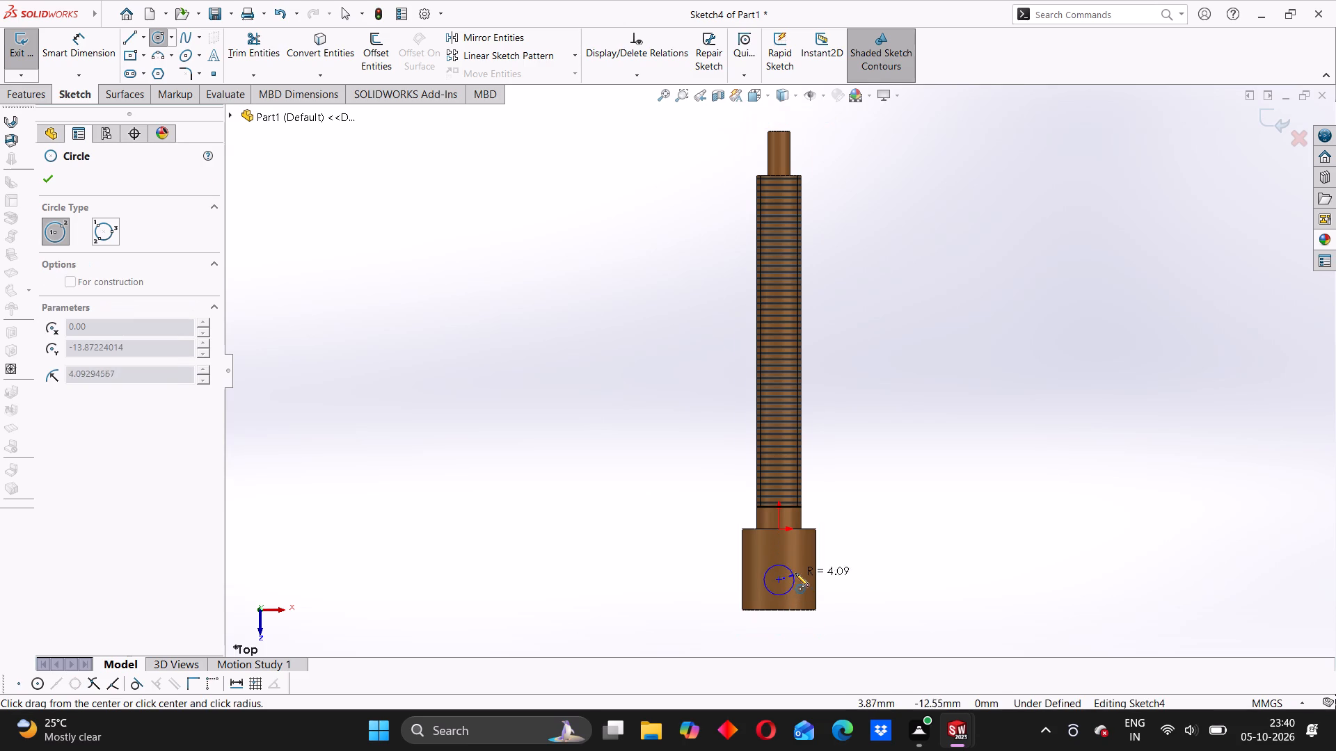
{"action": "left_click", "coordinate": [795, 572]}
Dimension the circle's centre 12 mm from the head's shoulder edge.
{"action": "left_click", "coordinate": [81, 58]}
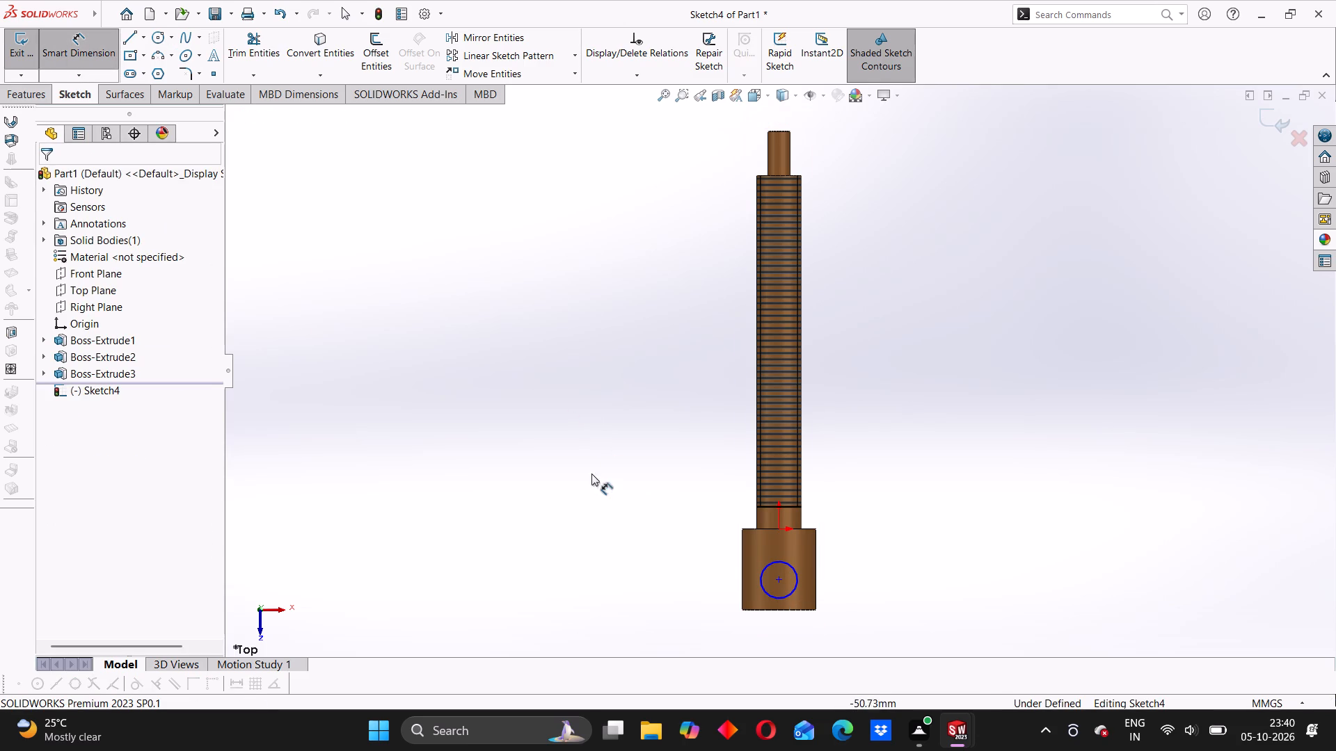
{"action": "scroll", "coordinate": [789, 579], "scroll_direction": "down", "scroll_amount": 4}
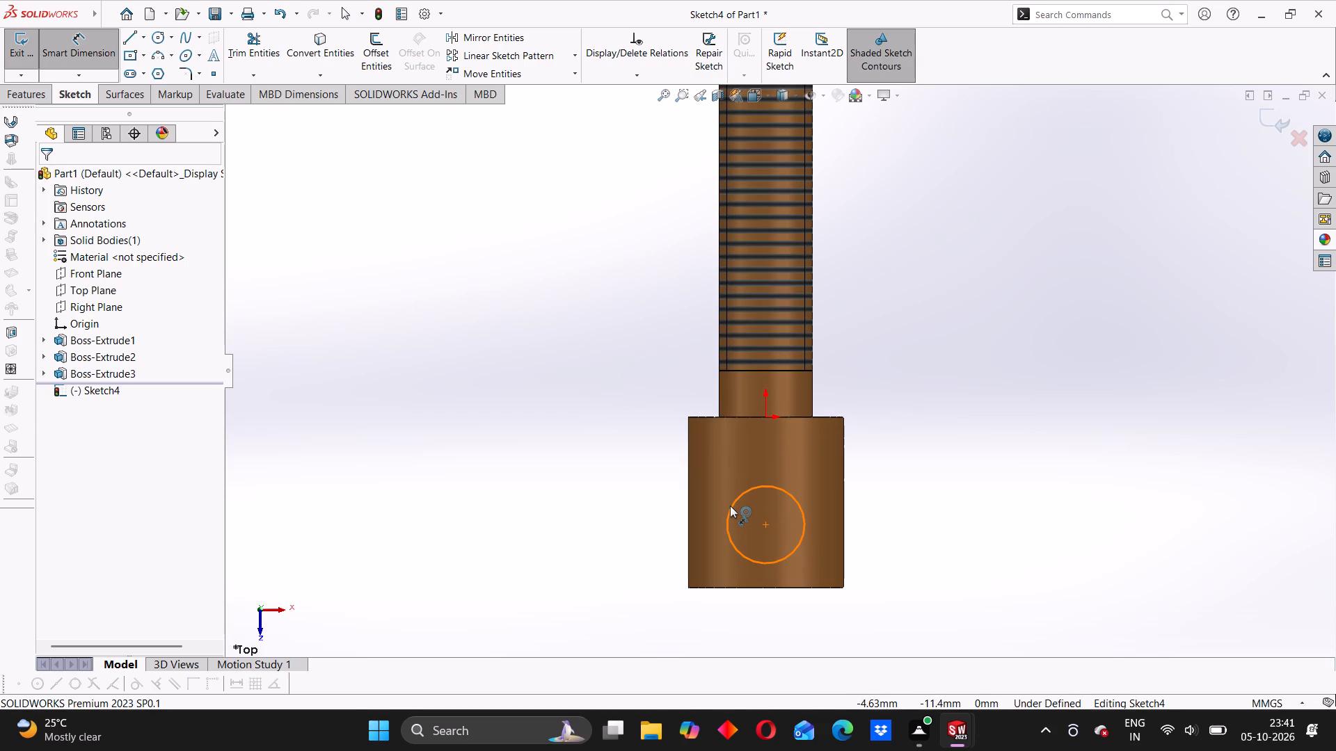
{"action": "left_click", "coordinate": [768, 524]}
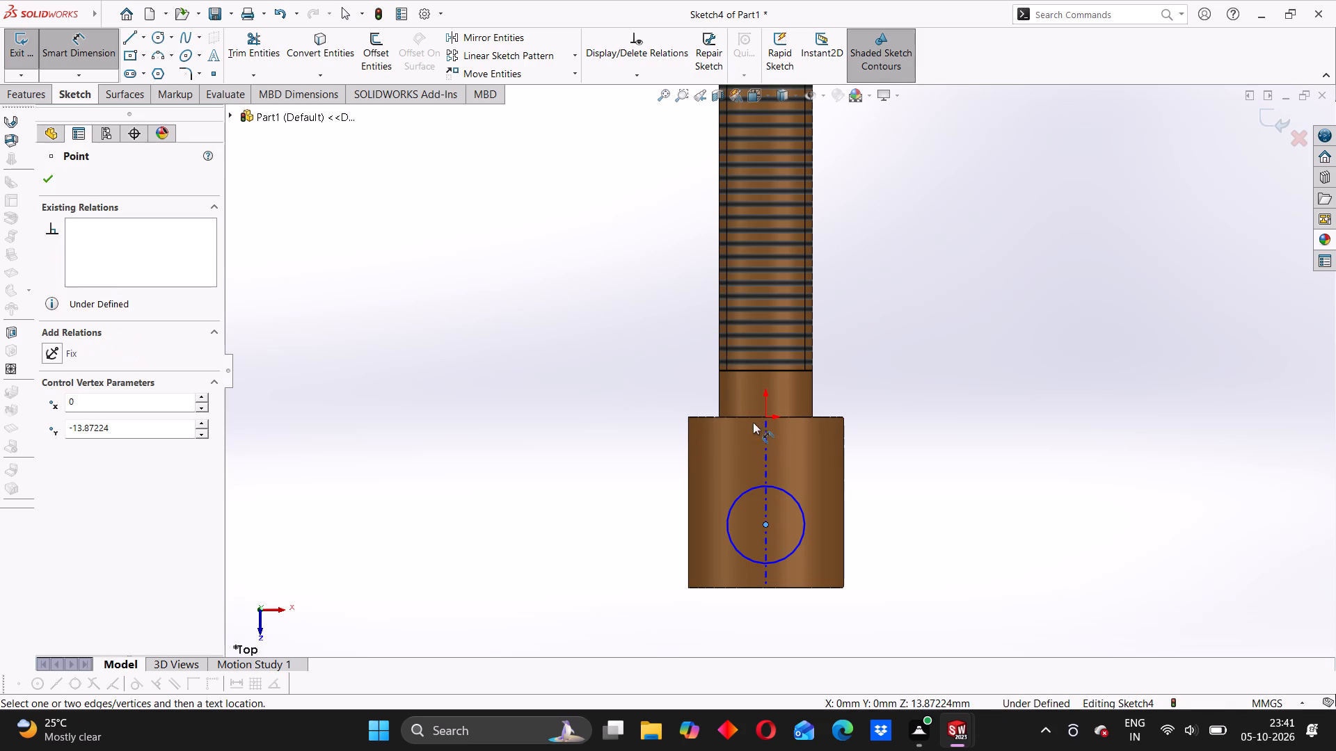
{"action": "left_click", "coordinate": [753, 417]}
{"action": "left_click", "coordinate": [642, 439]}
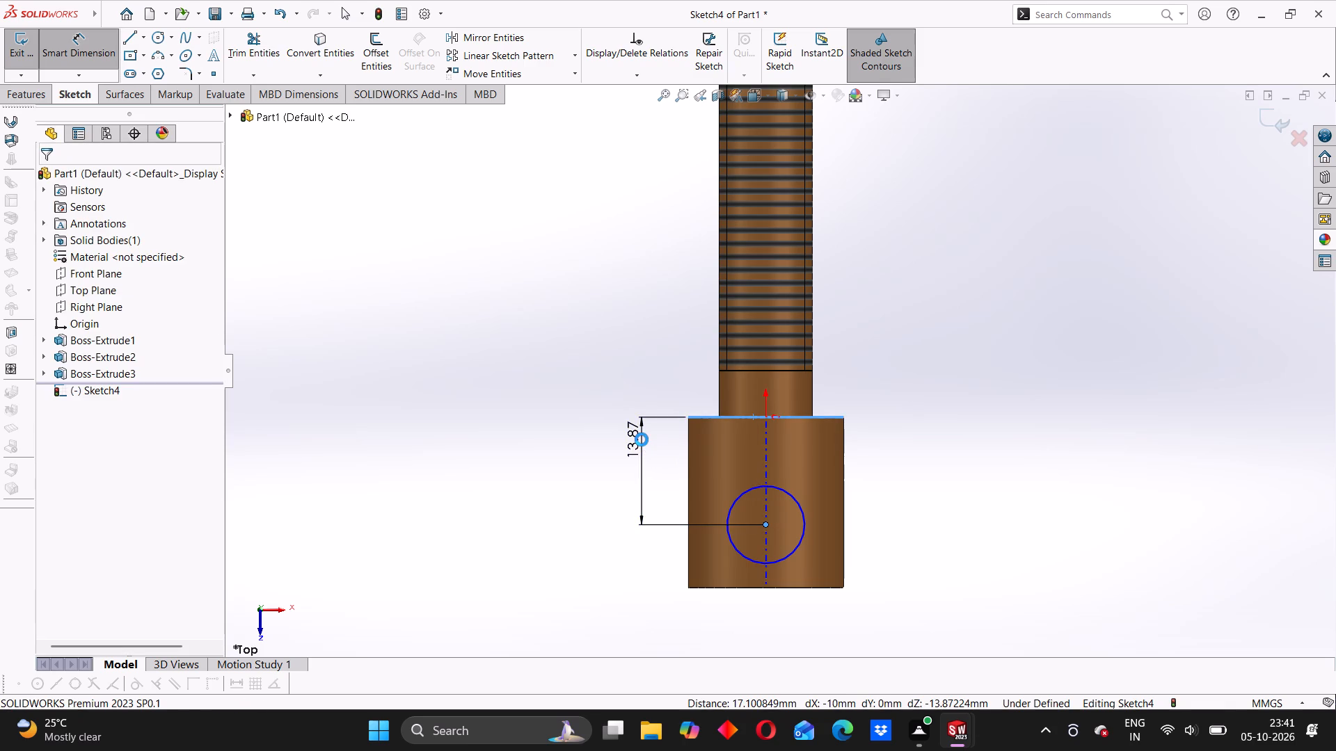
{"action": "type", "text": "12"}
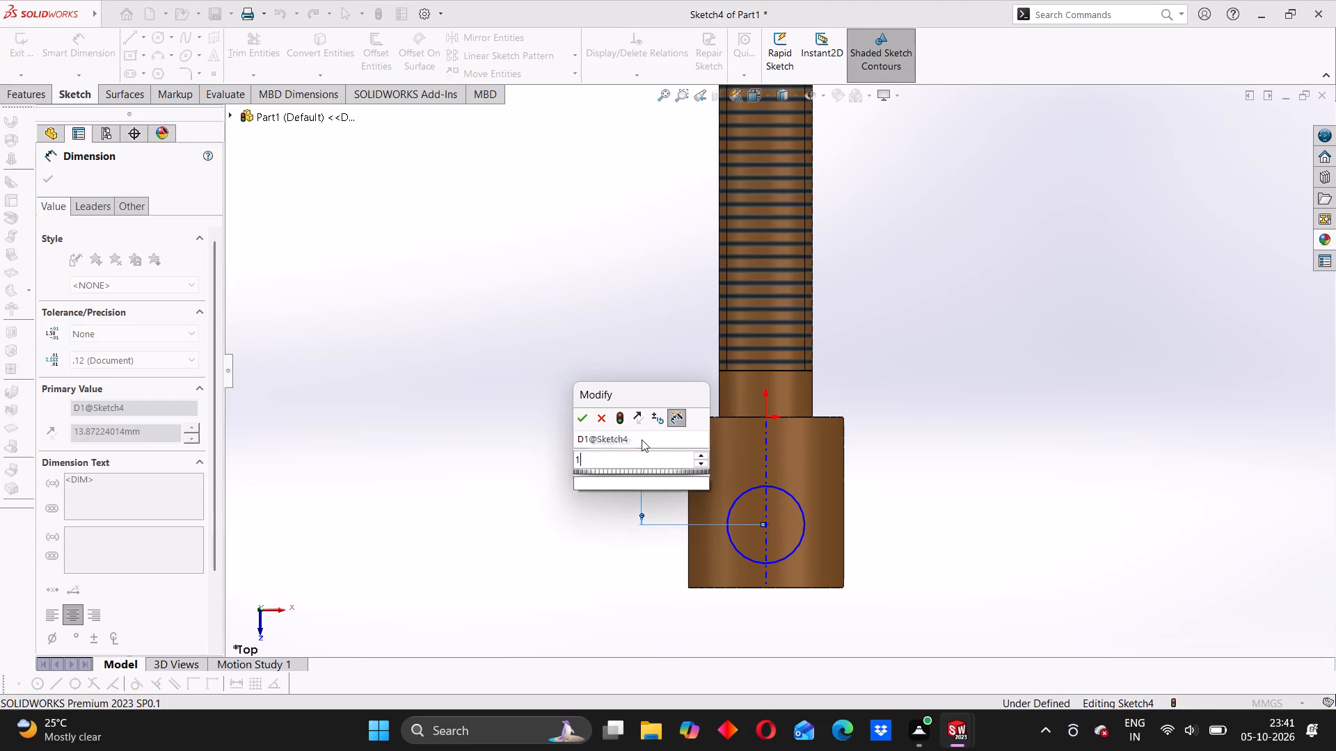
{"action": "key", "text": "Return"}
{"action": "left_click", "coordinate": [598, 457]}
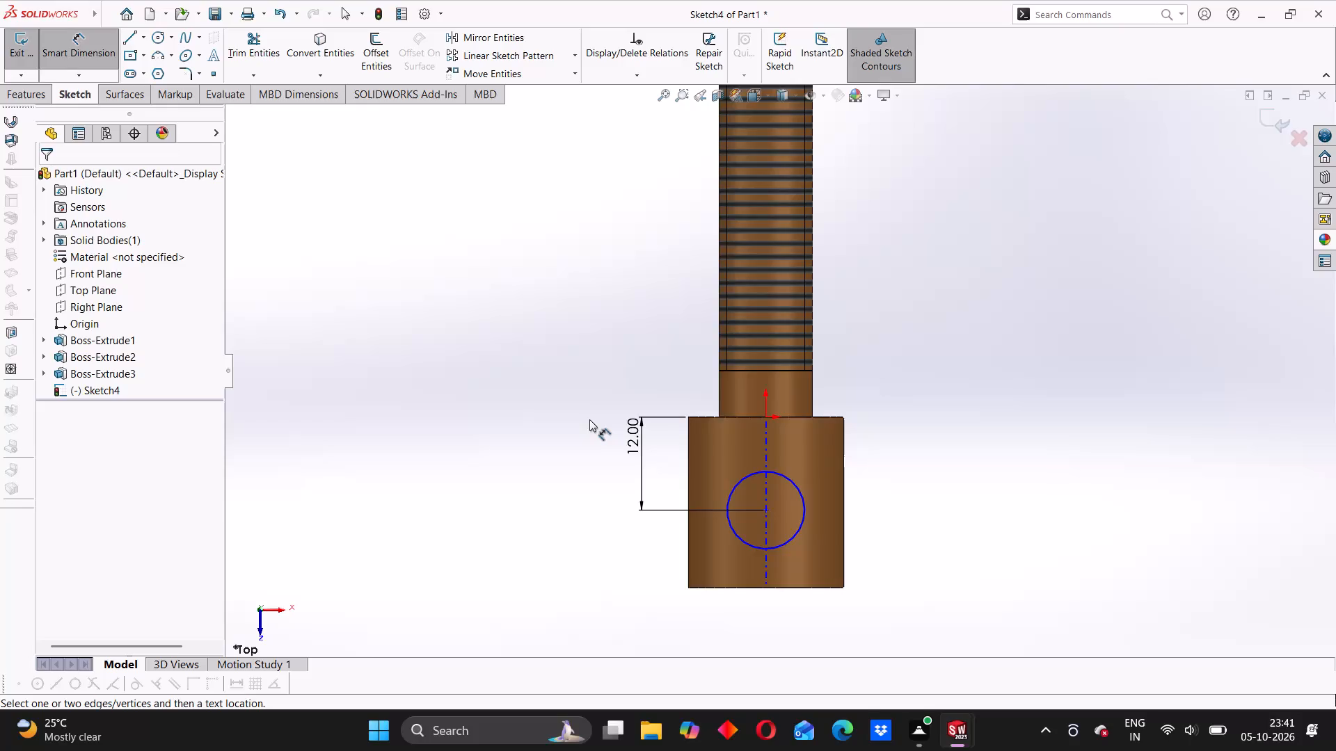
Dimension the circle's diameter as 5.50 mm.
{"action": "left_click", "coordinate": [804, 510]}
{"action": "left_click", "coordinate": [898, 508]}
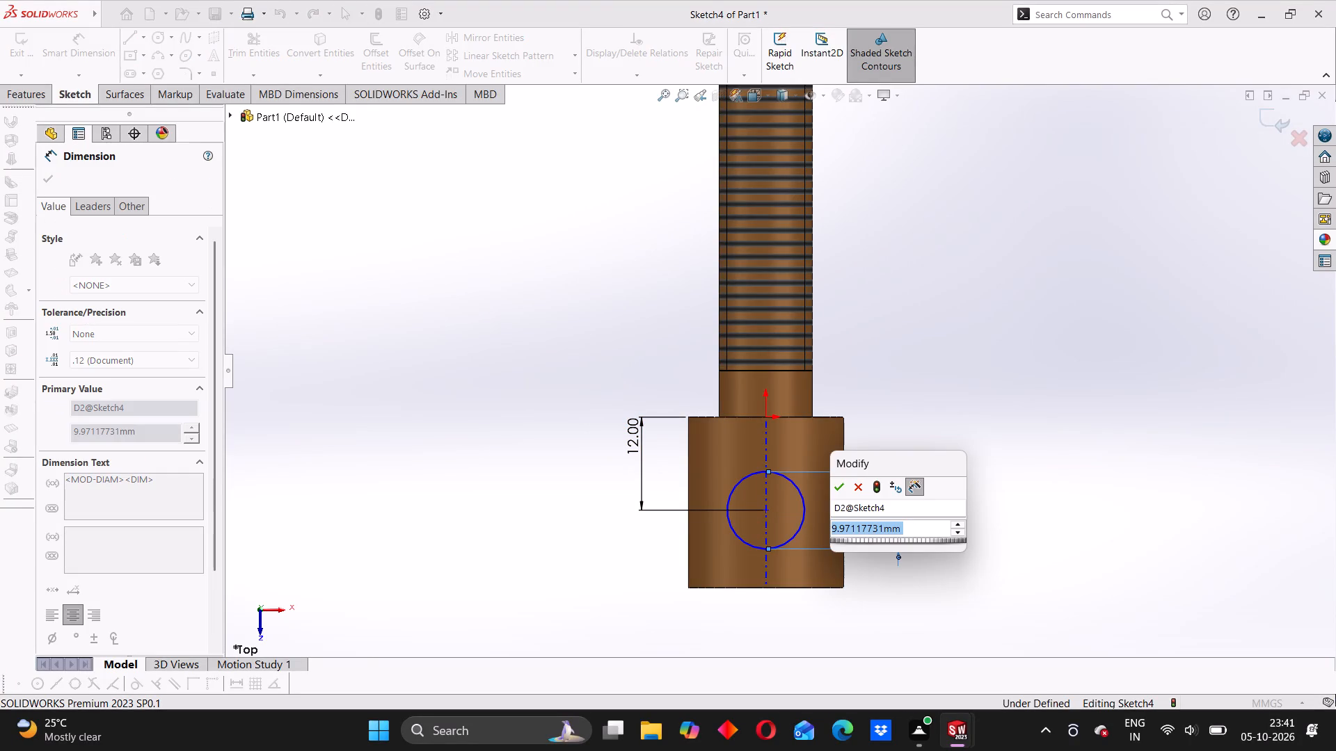
{"action": "type", "text": "5.50"}
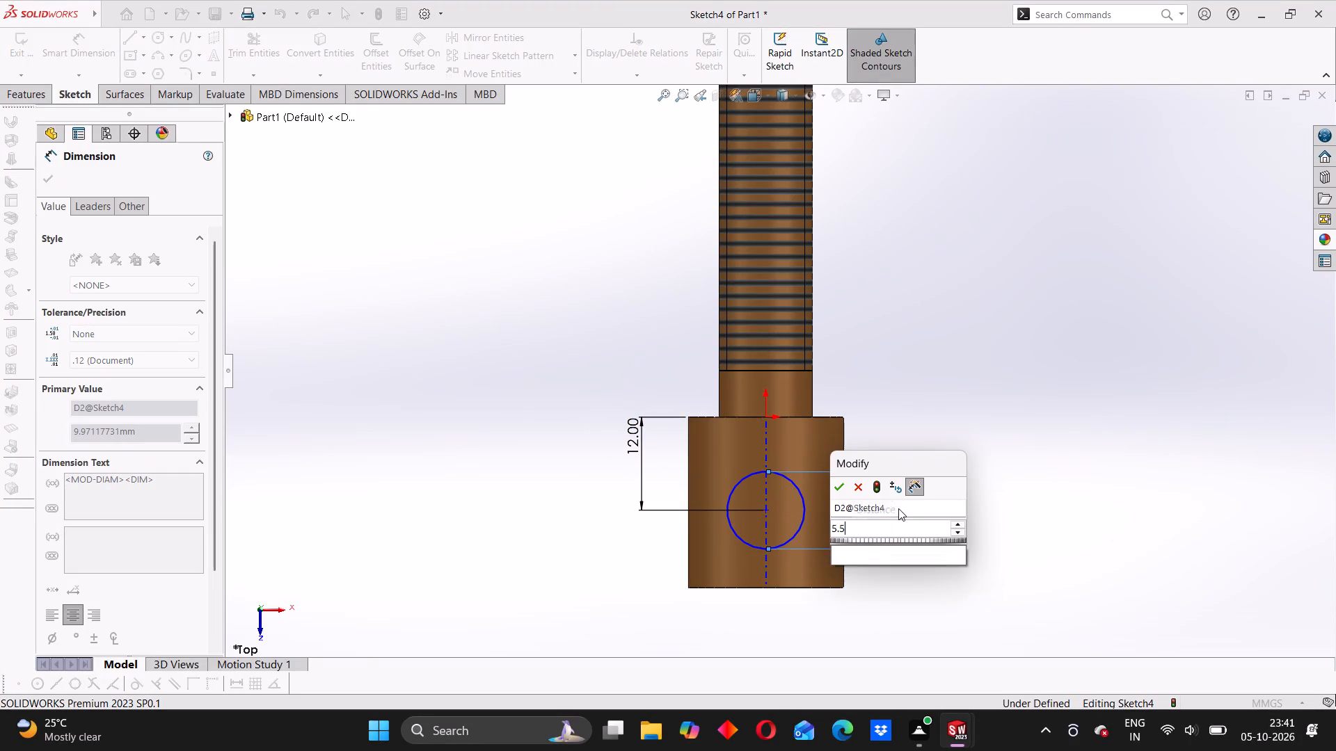
{"action": "key", "text": "Return"}
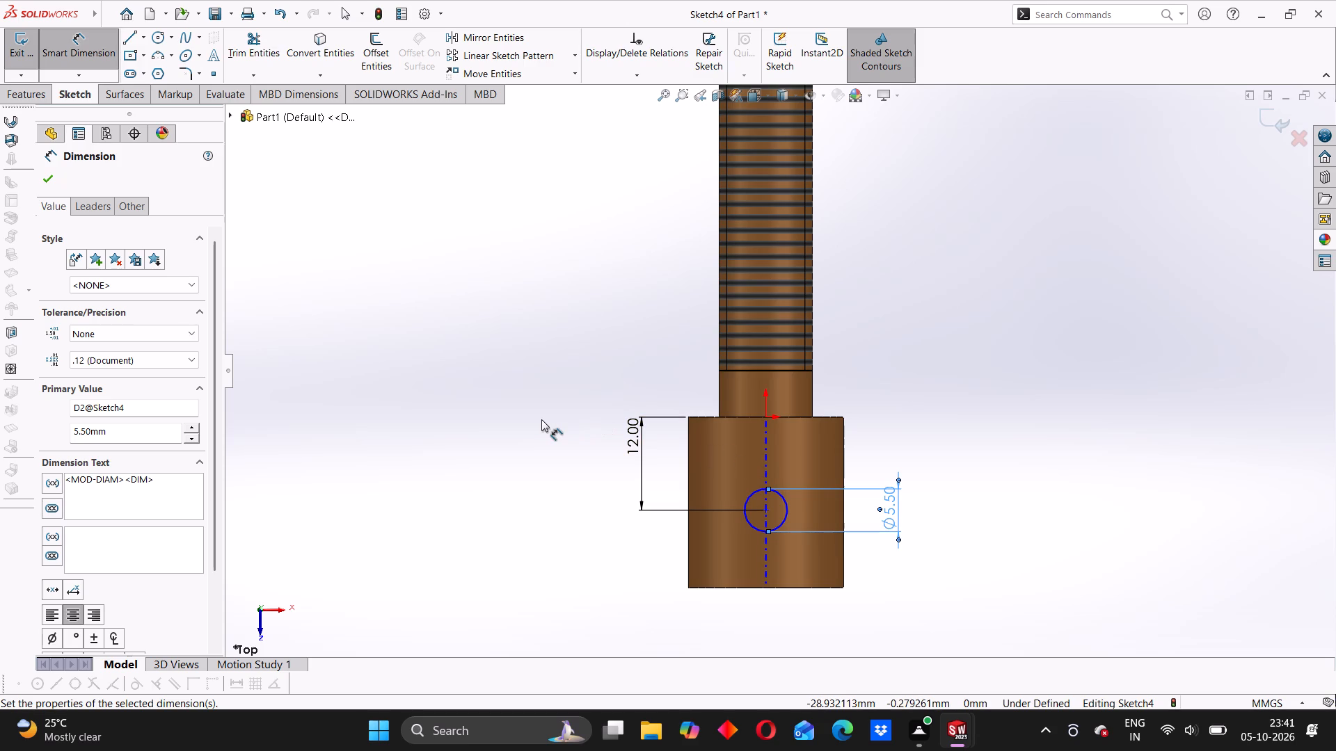
{"action": "key", "text": "Escape"}
{"action": "key", "text": "Escape"}
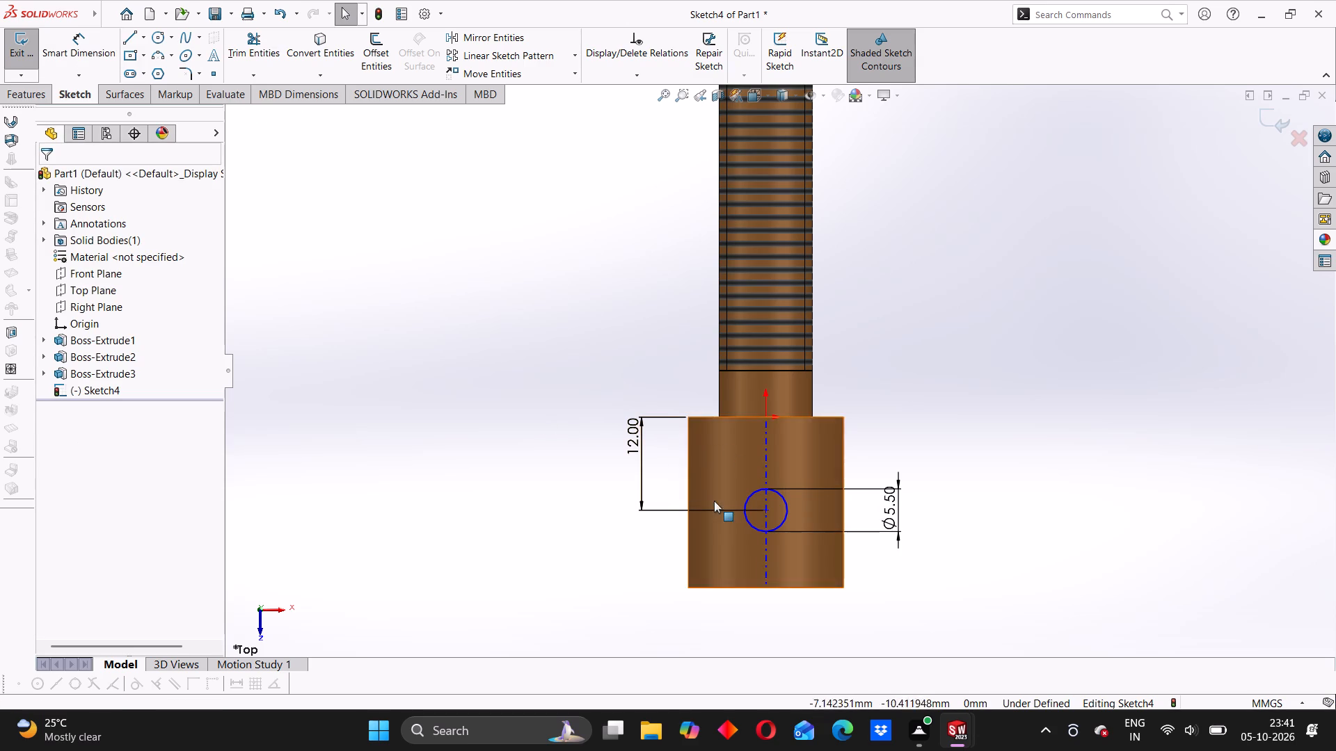
Add a Vertical relation between the circle's centre point and the origin to fully define the sketch.
{"action": "left_click", "coordinate": [764, 511]}
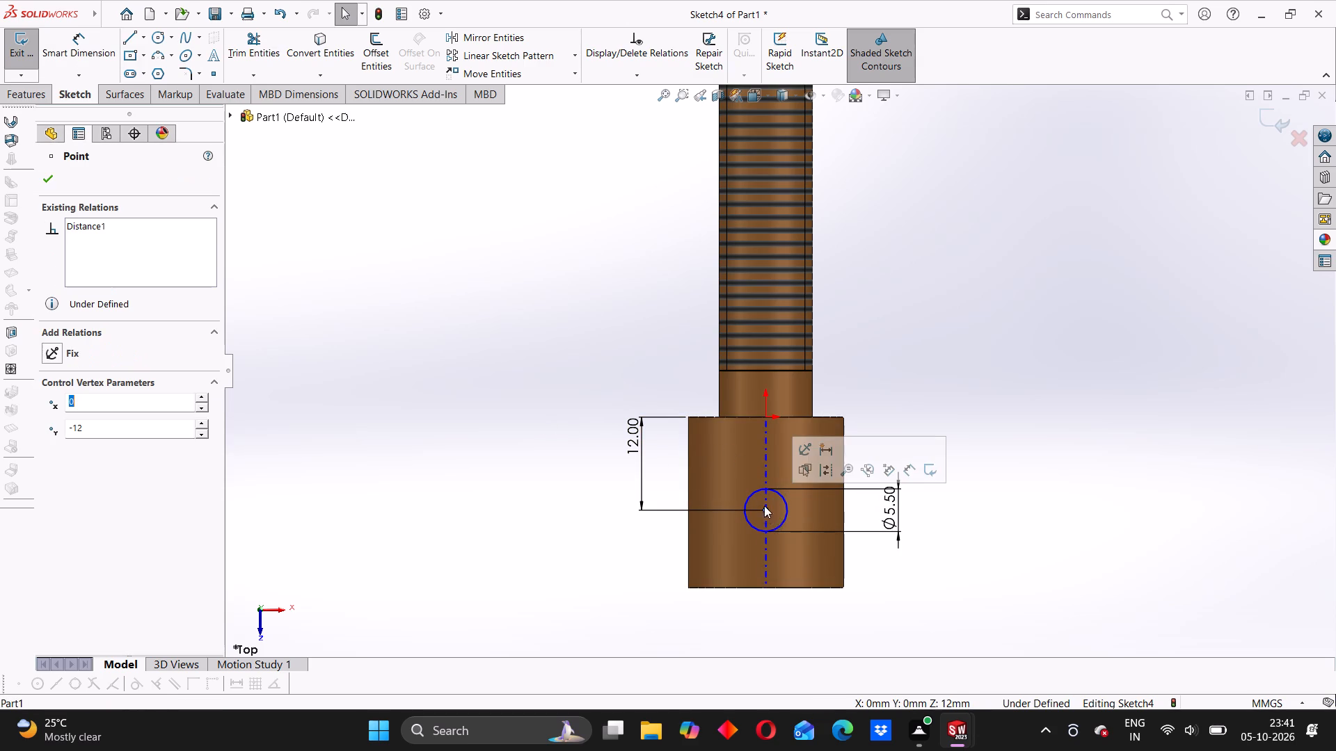
{"action": "left_click", "coordinate": [766, 417], "text": "ctrl"}
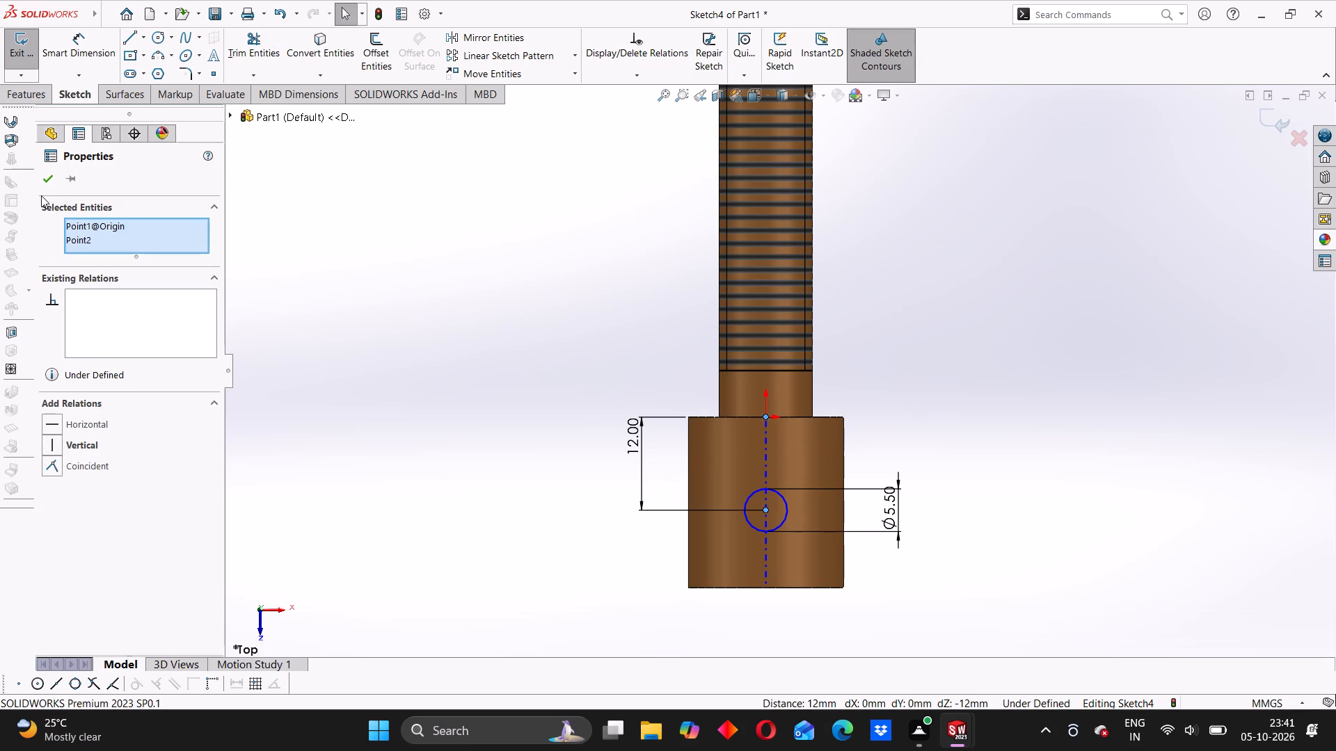
{"action": "left_click", "coordinate": [49, 443]}
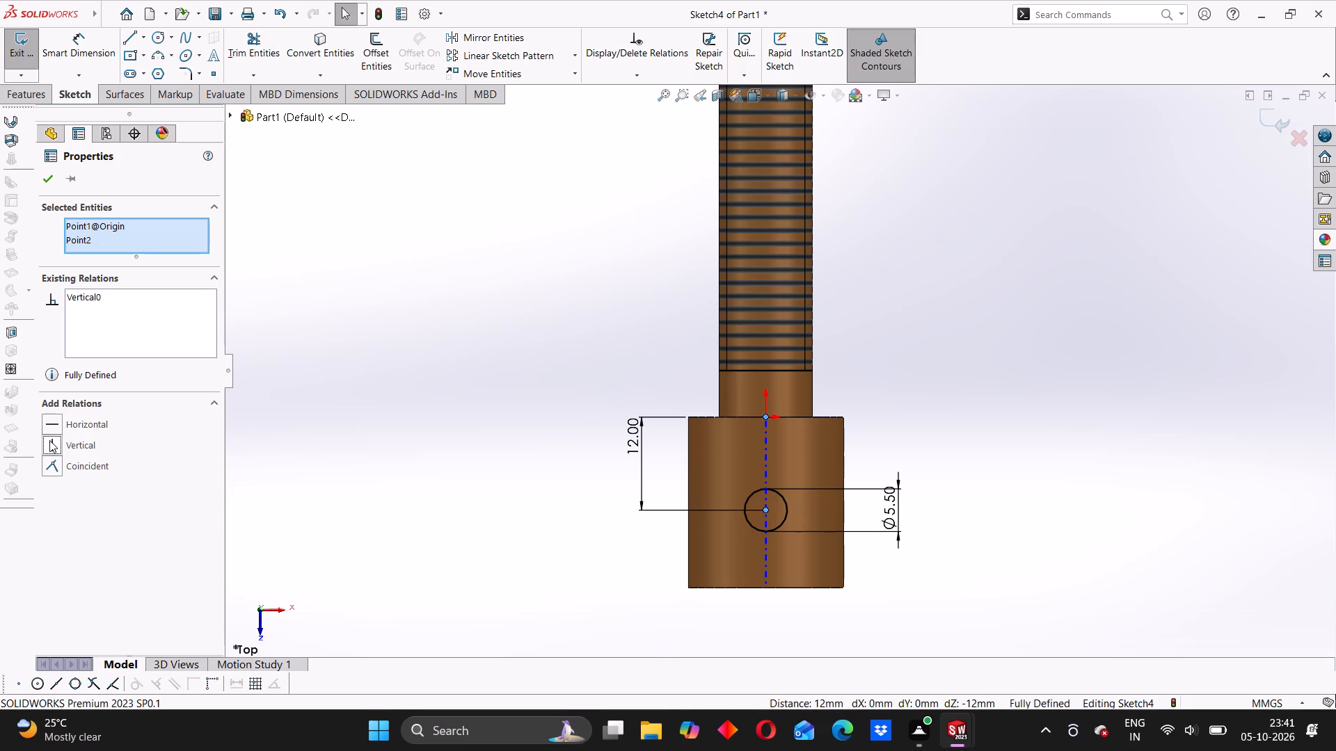
{"action": "left_click", "coordinate": [42, 179]}
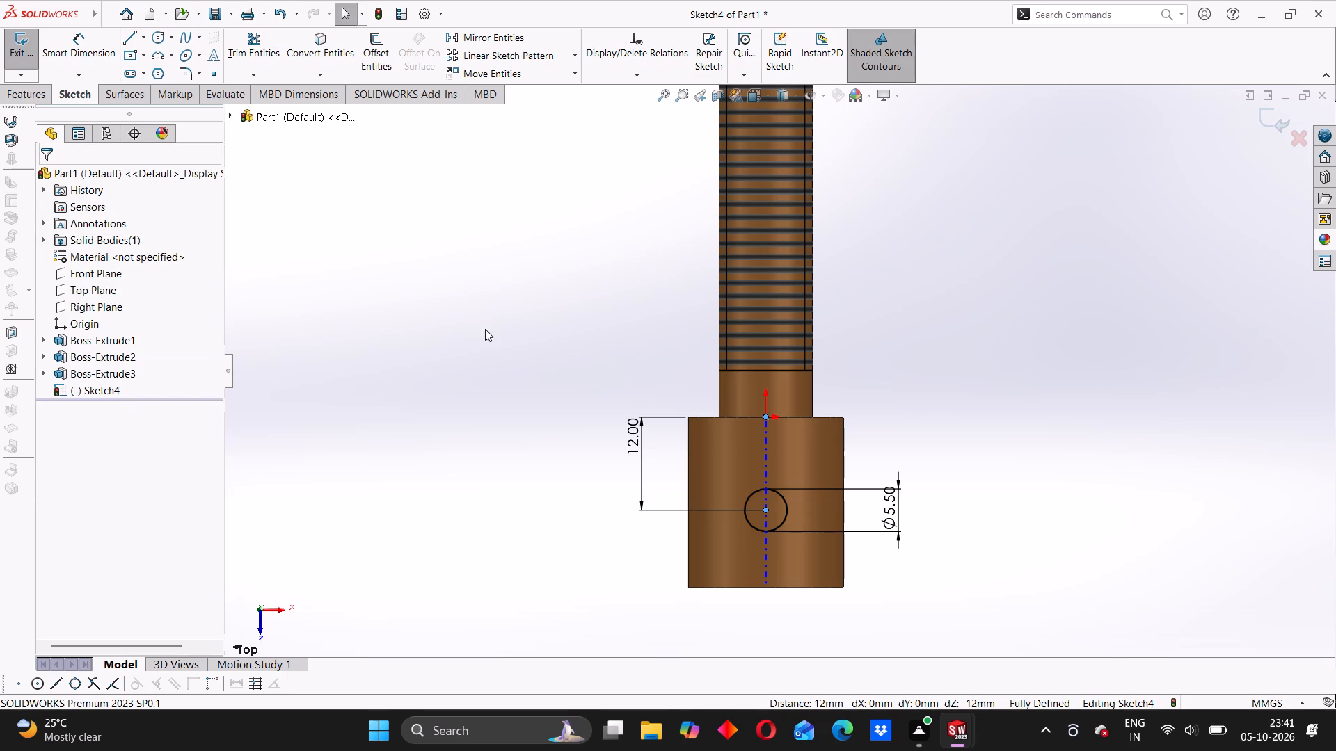
{"action": "left_click", "coordinate": [498, 326]}
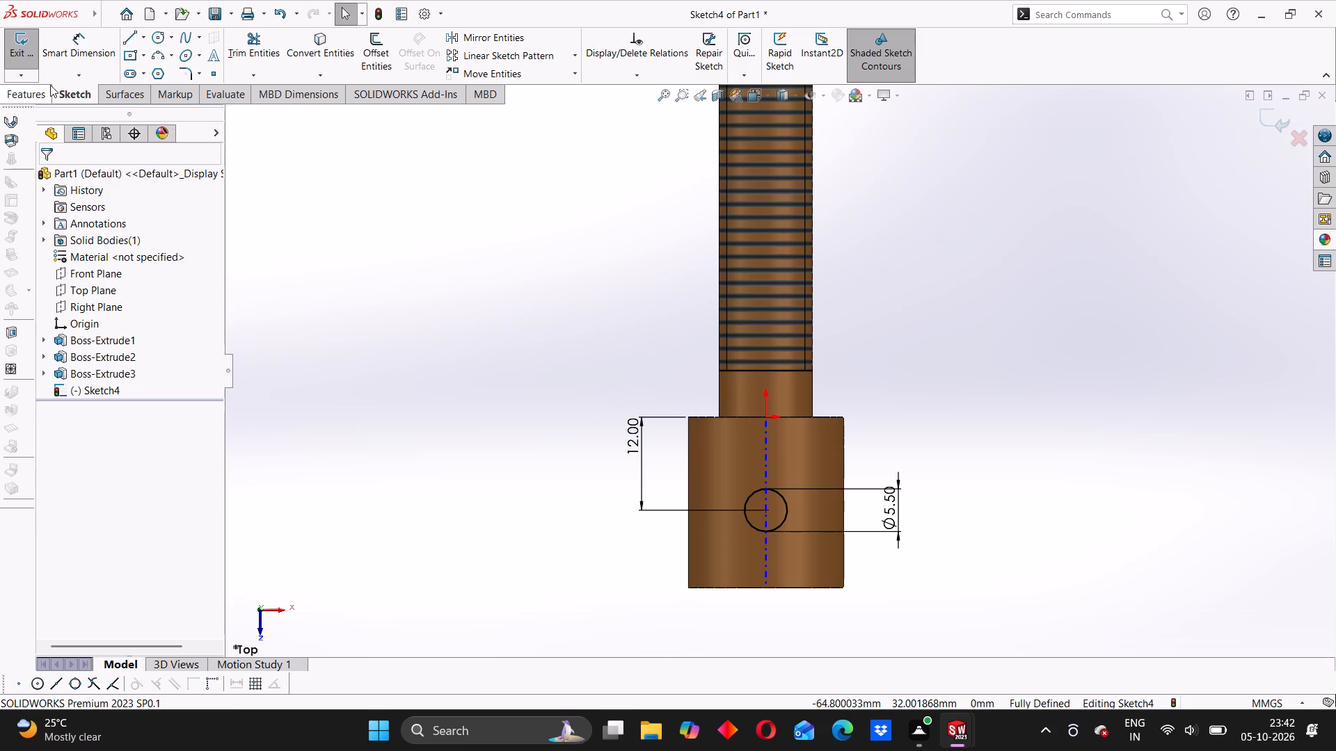
Extrude-cut the 5.5 mm circle through the spindle head using the Mid Plane end condition with a depth of 24 mm.
{"action": "left_click", "coordinate": [24, 92]}
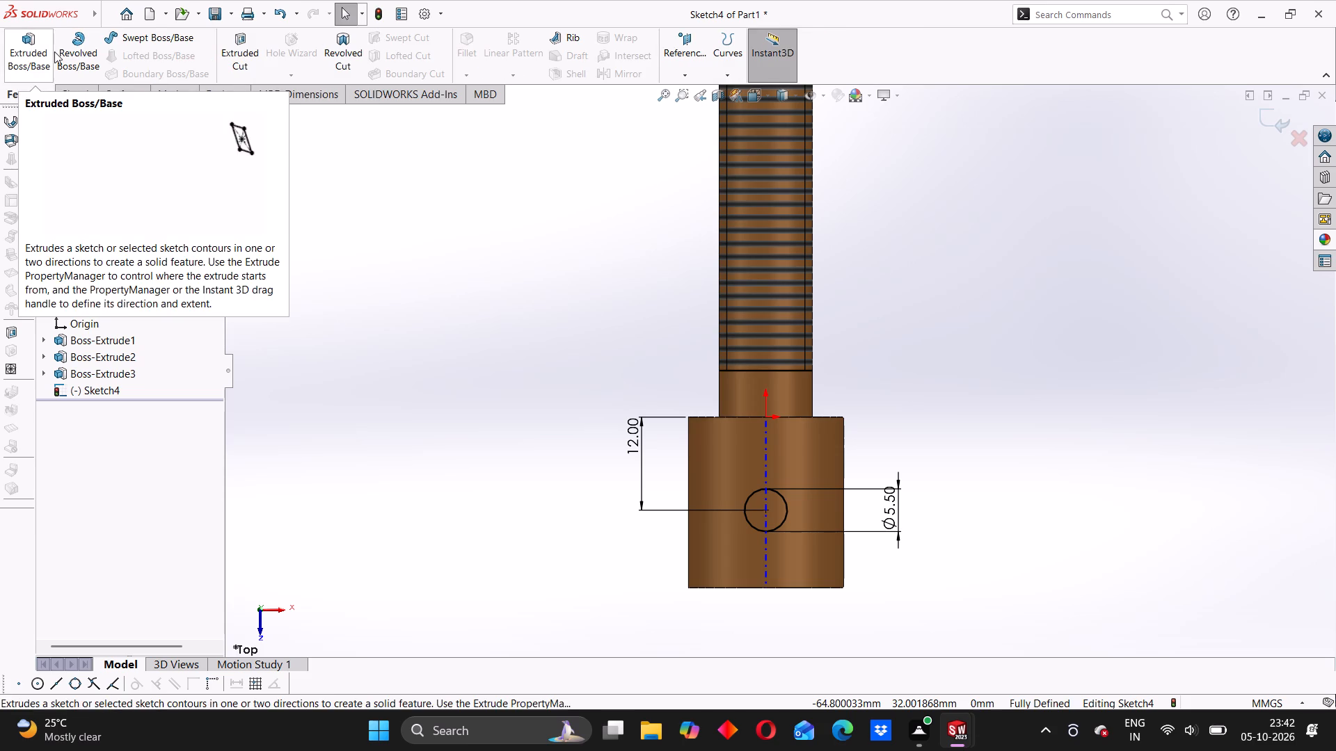
{"action": "left_click", "coordinate": [234, 54]}
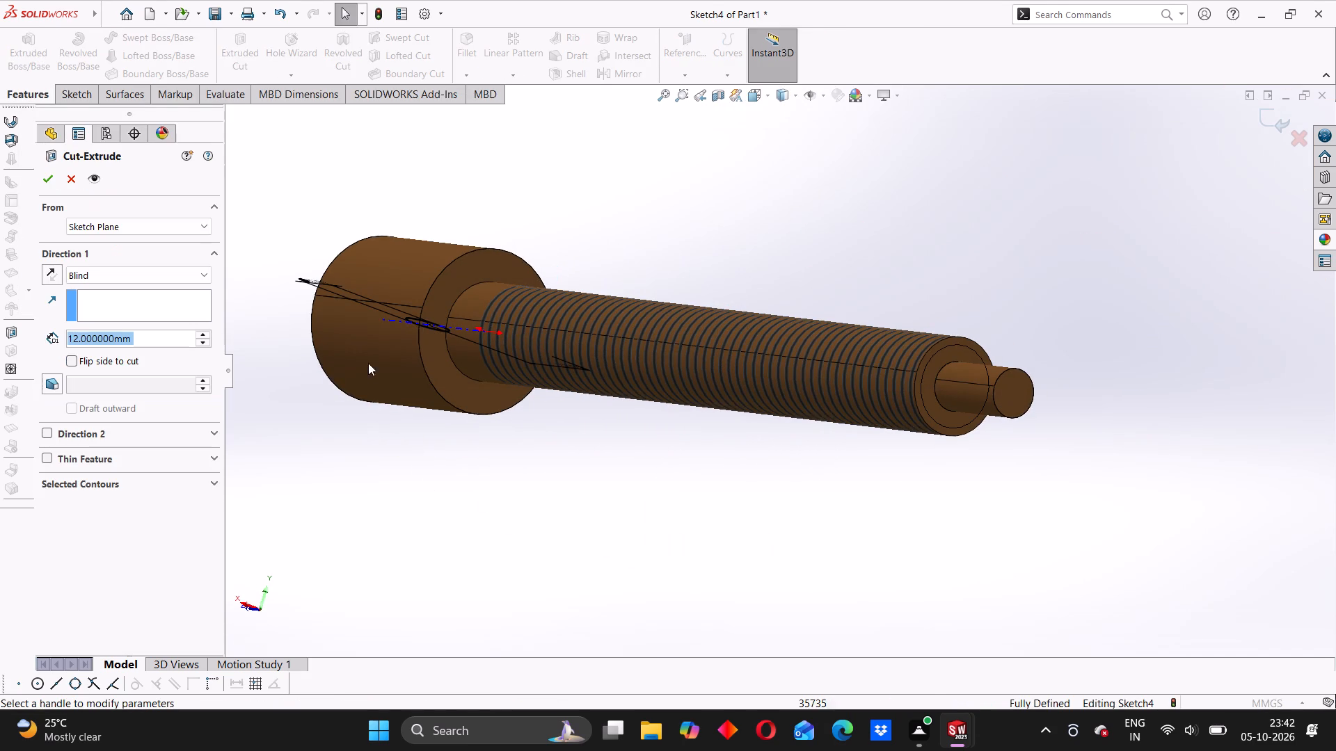
{"action": "scroll", "coordinate": [408, 340], "scroll_direction": "up", "scroll_amount": 1}
{"action": "middle_click_drag", "start_coordinate": [374, 373], "coordinate": [479, 415]}
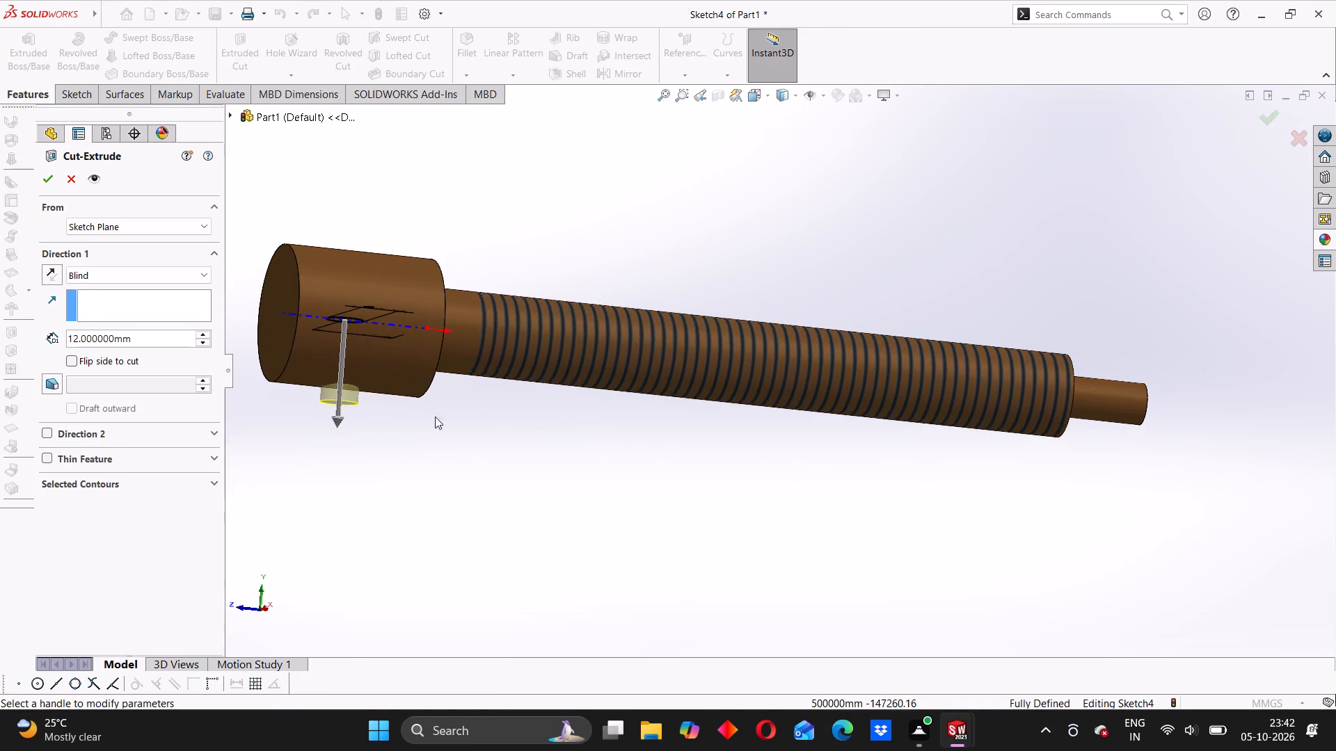
{"action": "scroll", "coordinate": [395, 417], "scroll_direction": "up", "scroll_amount": 3}
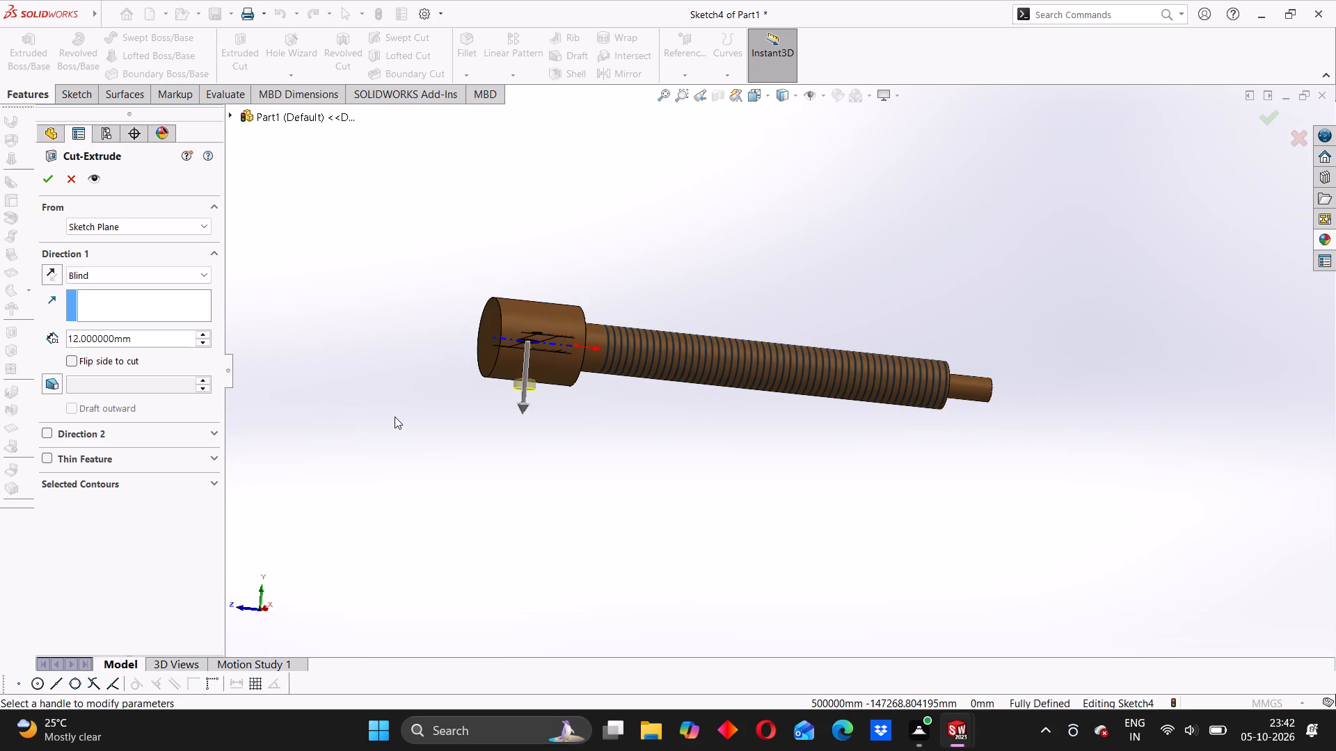
{"action": "scroll", "coordinate": [452, 380], "scroll_direction": "up", "scroll_amount": 1}
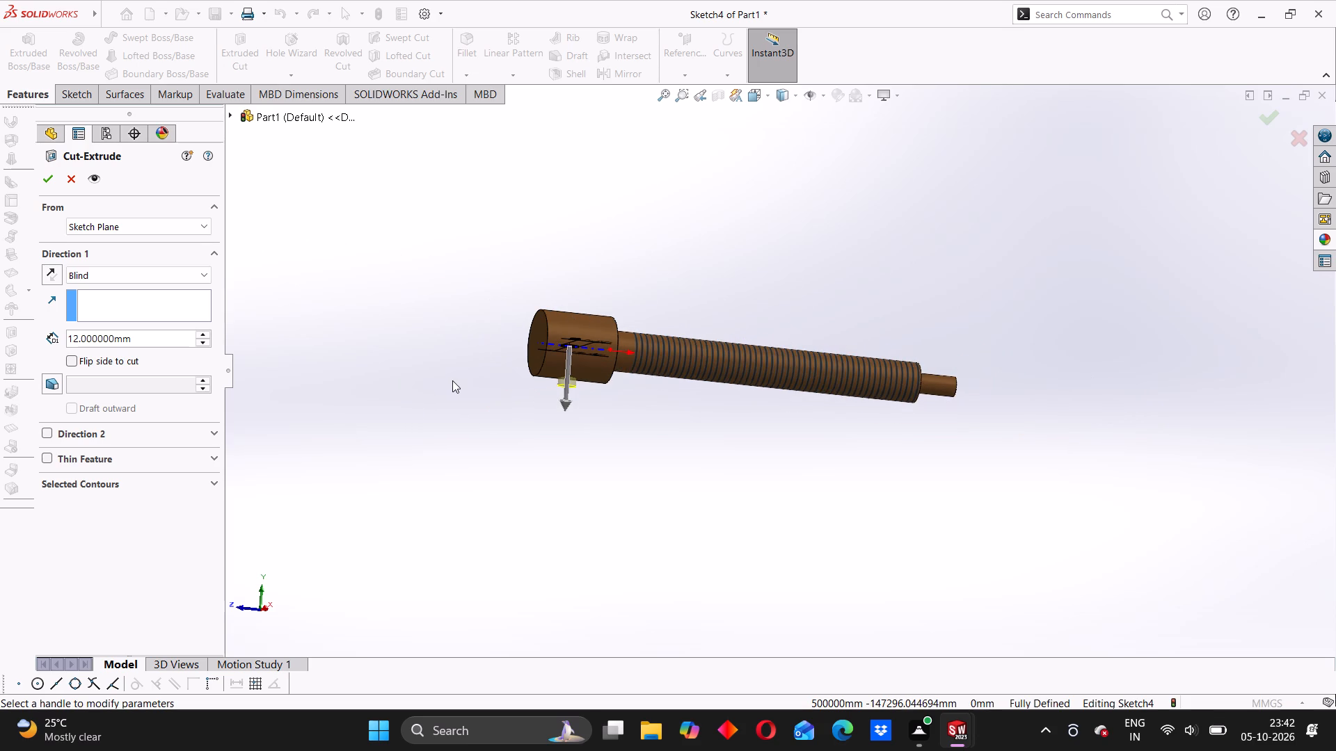
{"action": "scroll", "coordinate": [452, 382], "scroll_direction": "up", "scroll_amount": 1}
{"action": "middle_click_drag", "start_coordinate": [452, 382], "coordinate": [585, 428]}
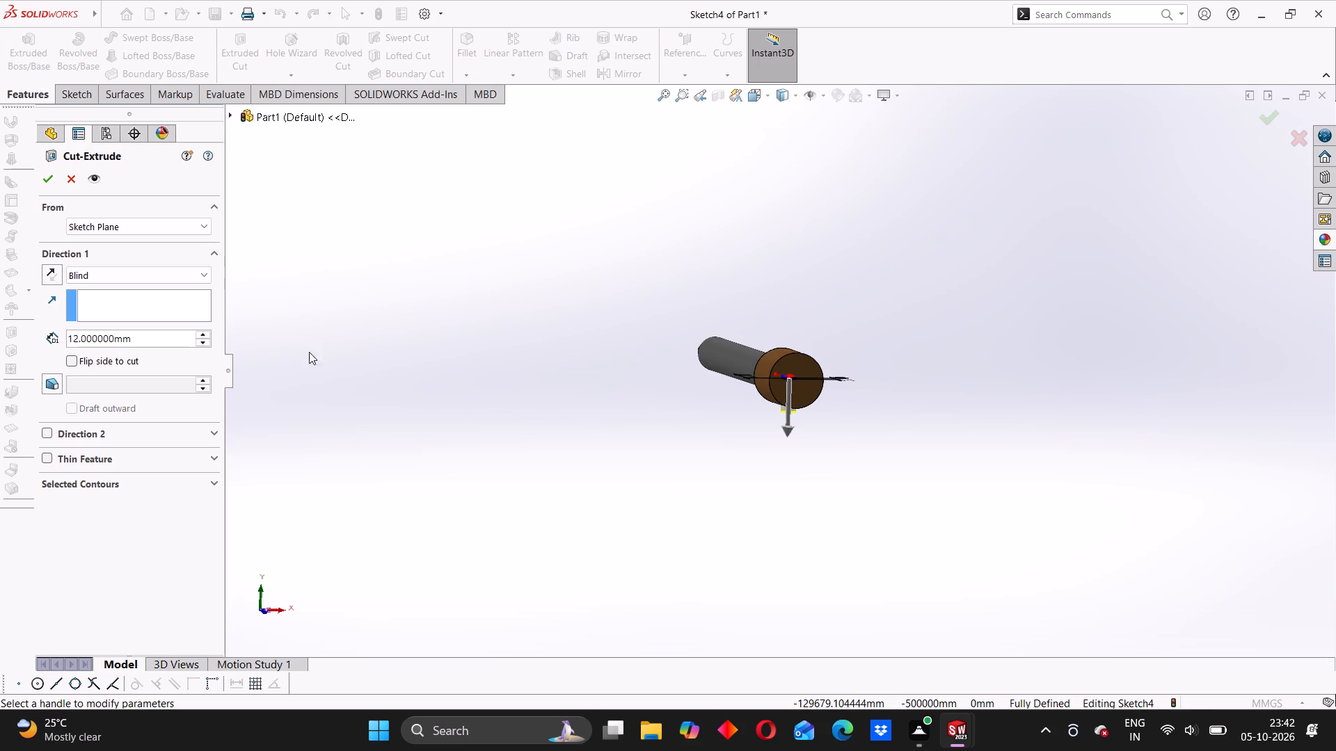
{"action": "left_click", "coordinate": [102, 275]}
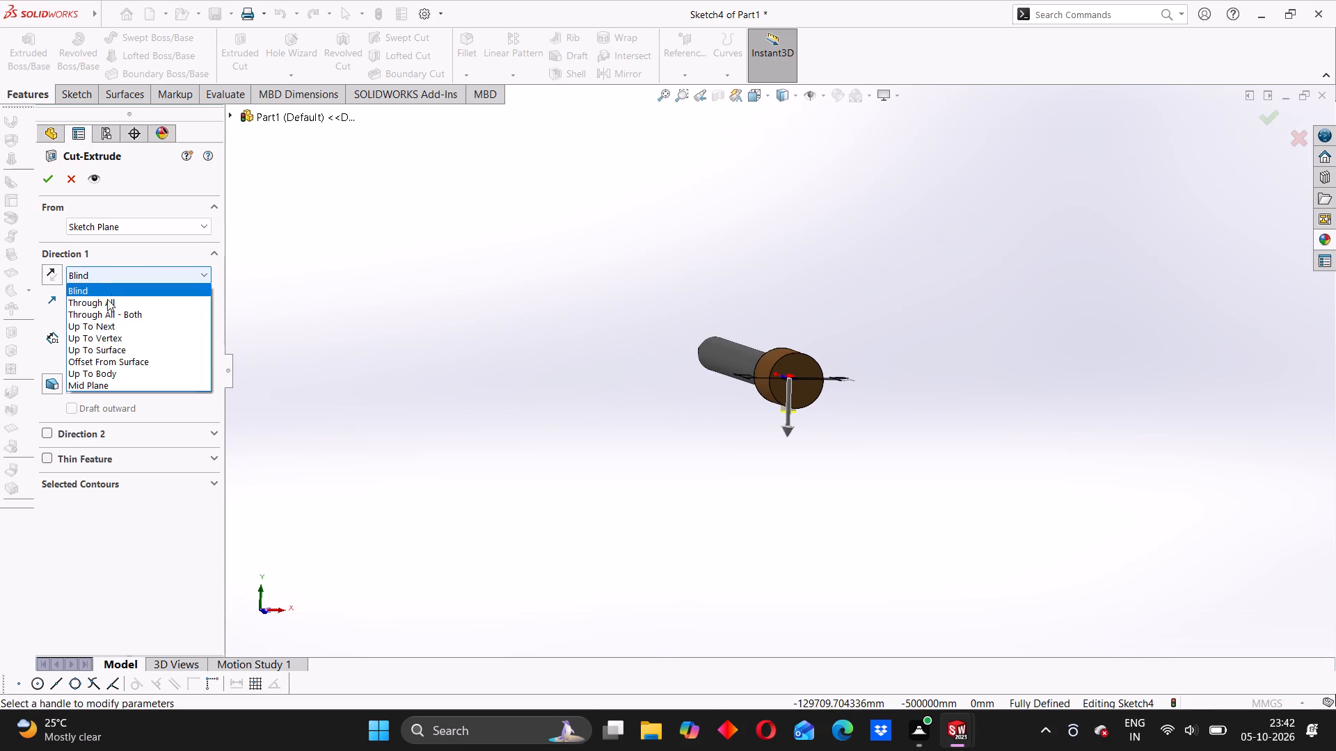
{"action": "left_click", "coordinate": [110, 300]}
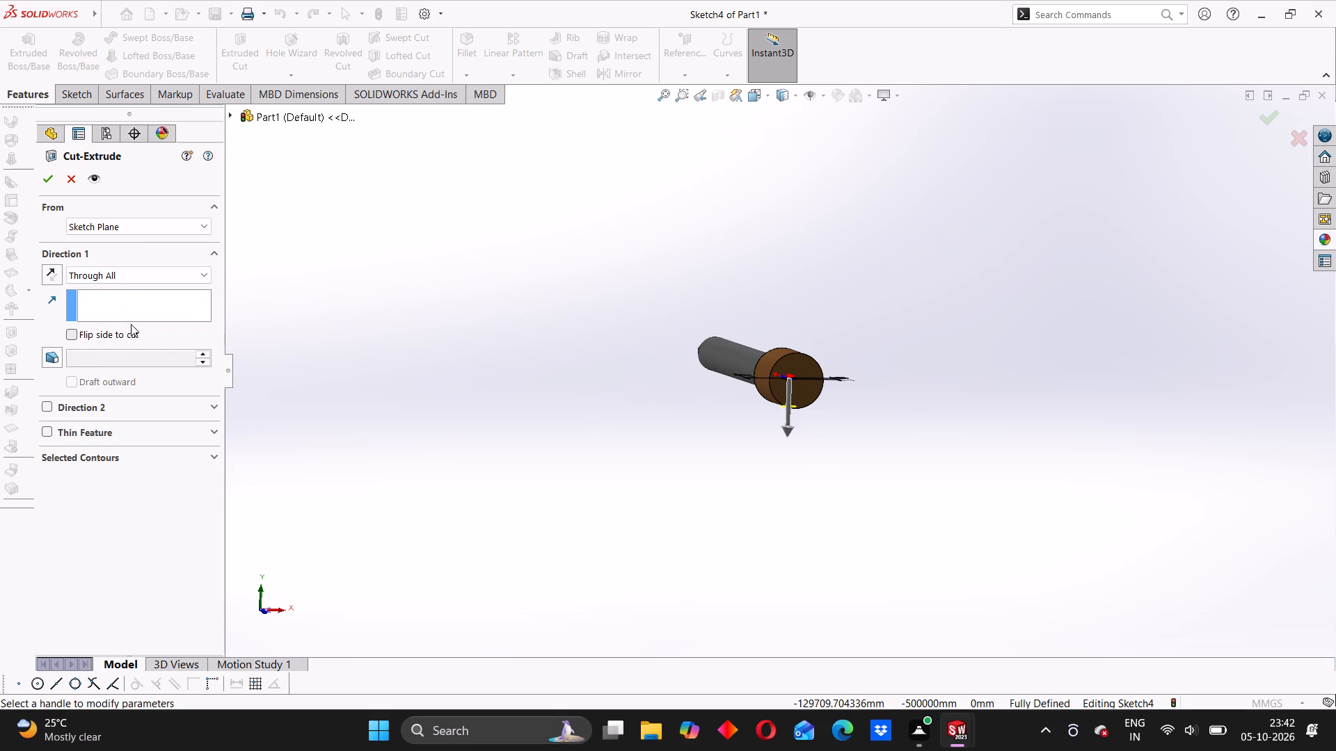
{"action": "left_click", "coordinate": [120, 276]}
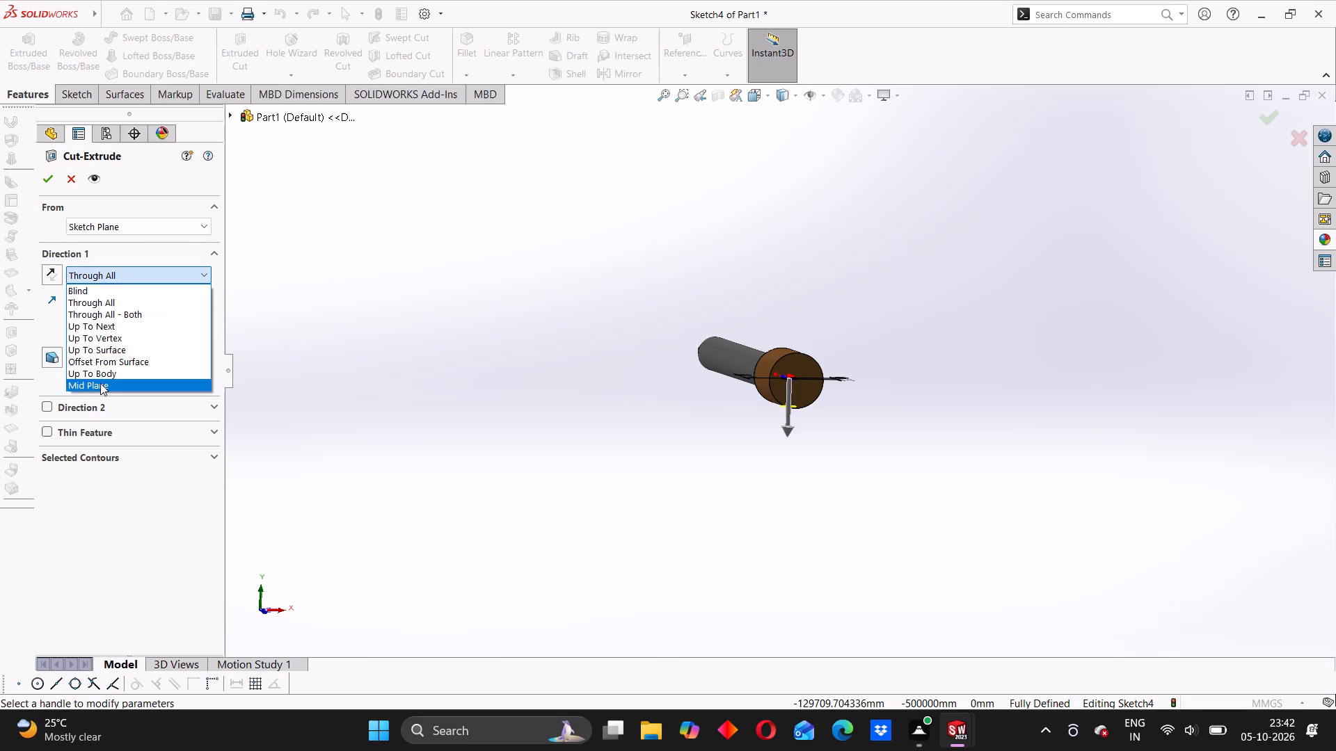
{"action": "left_click", "coordinate": [100, 383]}
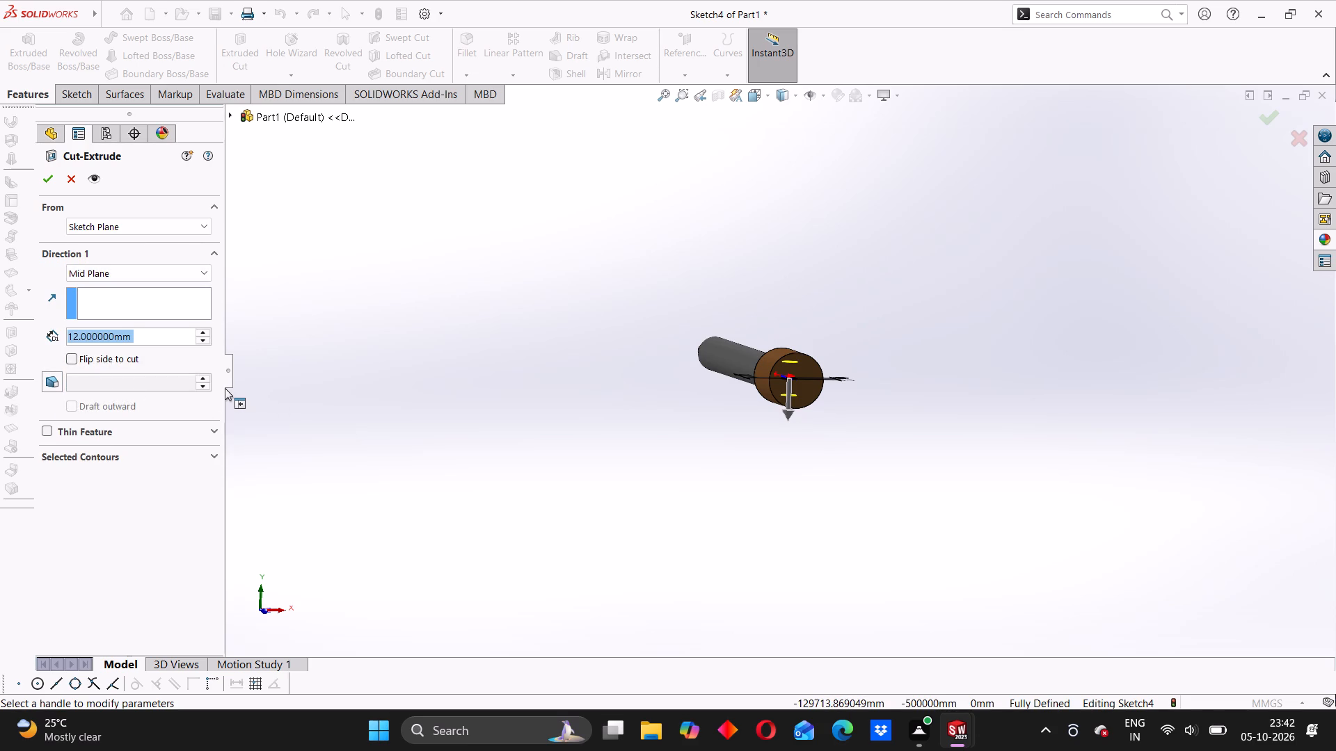
{"action": "type", "text": "24"}
{"action": "key", "text": "Return"}
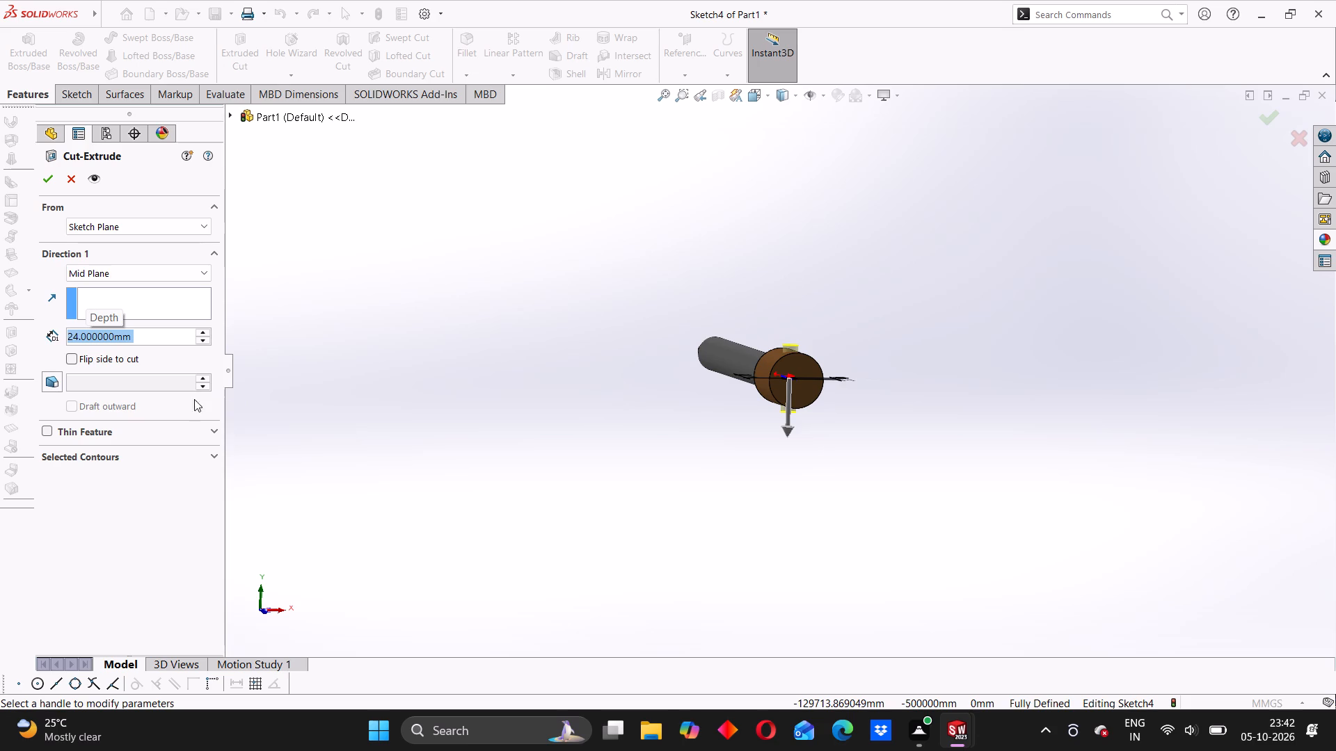
{"action": "left_click", "coordinate": [44, 181]}
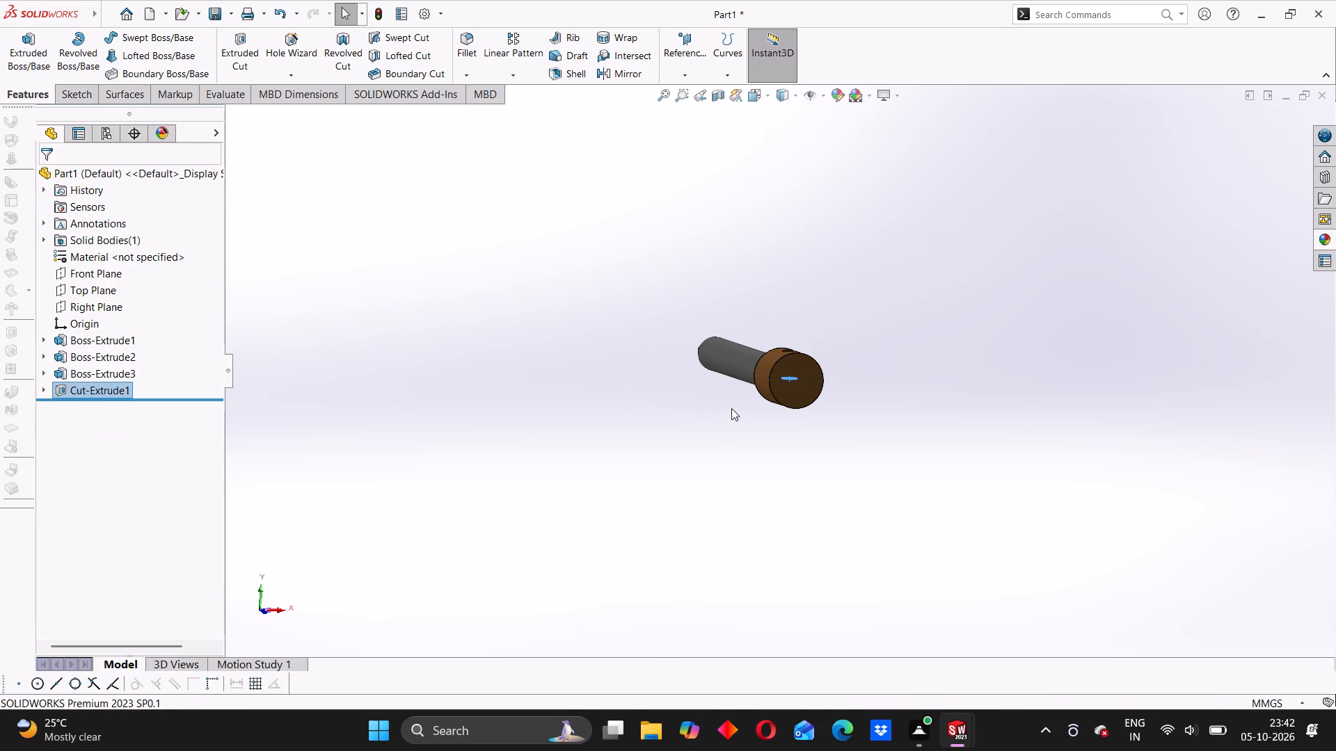
Examine the cross hole in the spindle head from several angles to check that it passes through.
{"action": "scroll", "coordinate": [754, 393], "scroll_direction": "down", "scroll_amount": 3}
{"action": "middle_click_drag", "start_coordinate": [770, 421], "coordinate": [795, 437]}
{"action": "left_click", "coordinate": [749, 462]}
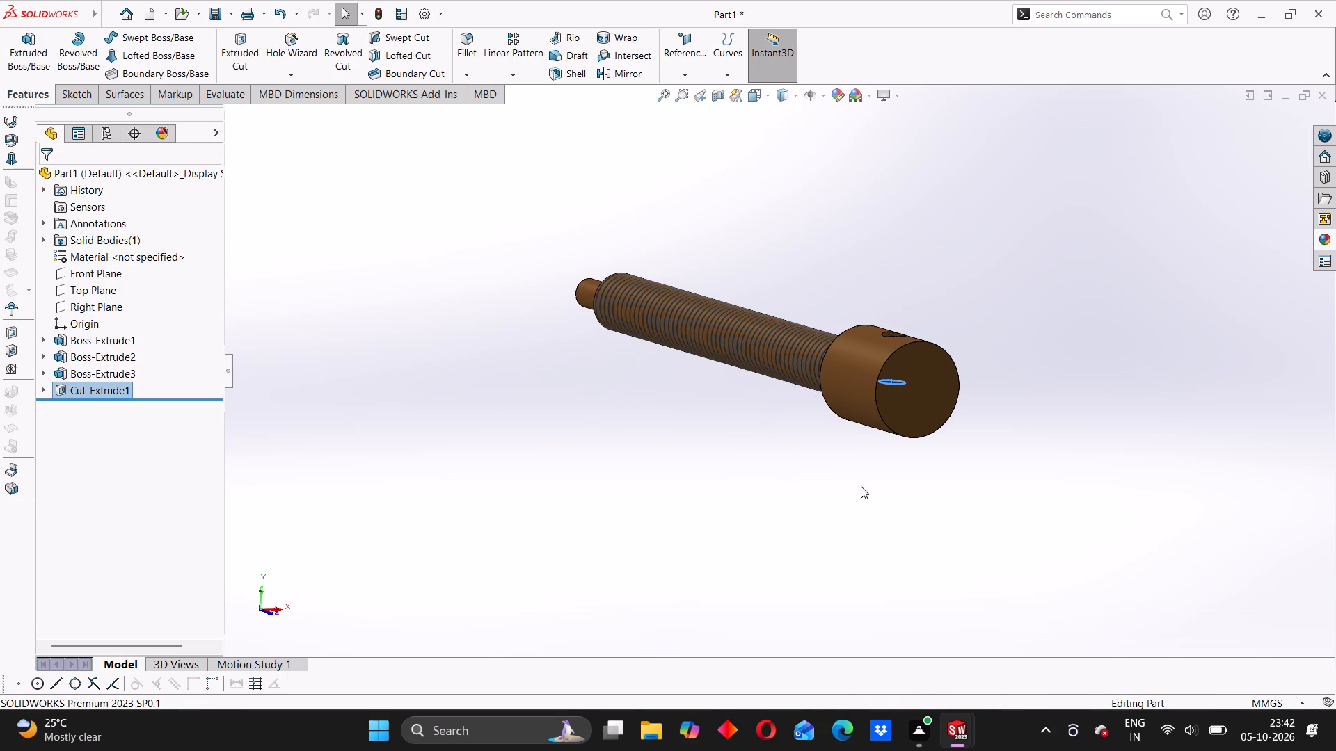
{"action": "middle_click_drag", "start_coordinate": [861, 486], "coordinate": [683, 539]}
{"action": "middle_click_drag", "start_coordinate": [415, 257], "coordinate": [427, 274]}
{"action": "middle_click_drag", "start_coordinate": [436, 289], "coordinate": [524, 423]}
{"action": "middle_click", "coordinate": [524, 423]}
{"action": "middle_click", "coordinate": [524, 423]}
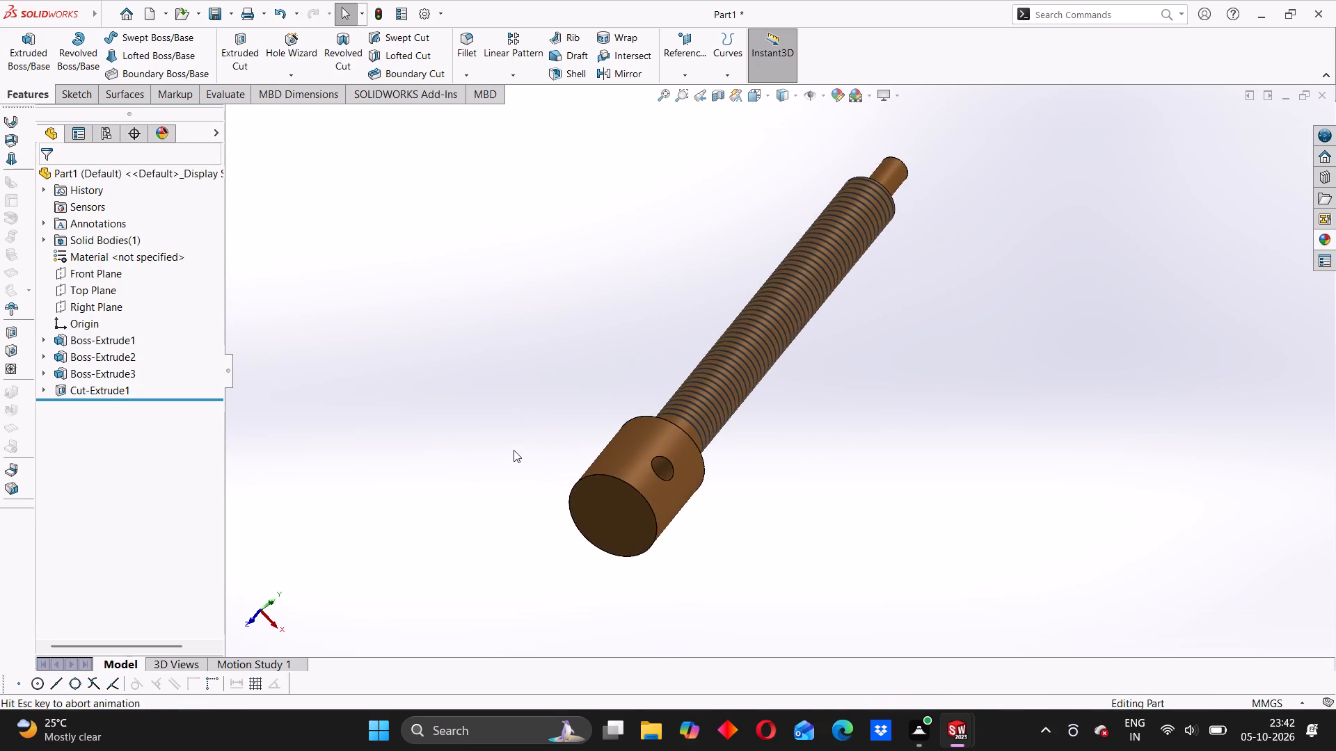
{"action": "scroll", "coordinate": [697, 506], "scroll_direction": "down", "scroll_amount": 5}
{"action": "middle_click_drag", "start_coordinate": [695, 510], "coordinate": [661, 500]}
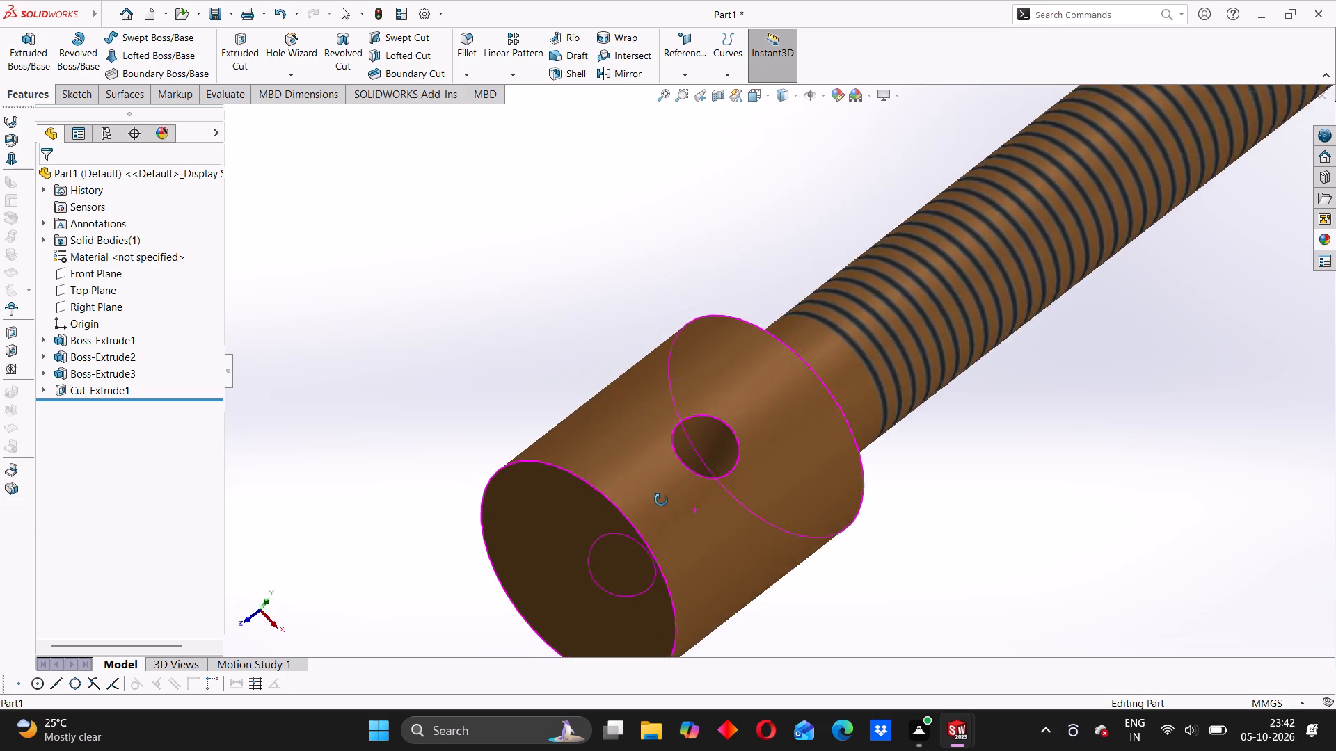
{"action": "middle_click_drag", "start_coordinate": [661, 500], "coordinate": [633, 513]}
{"action": "middle_click_drag", "start_coordinate": [719, 471], "coordinate": [704, 551]}
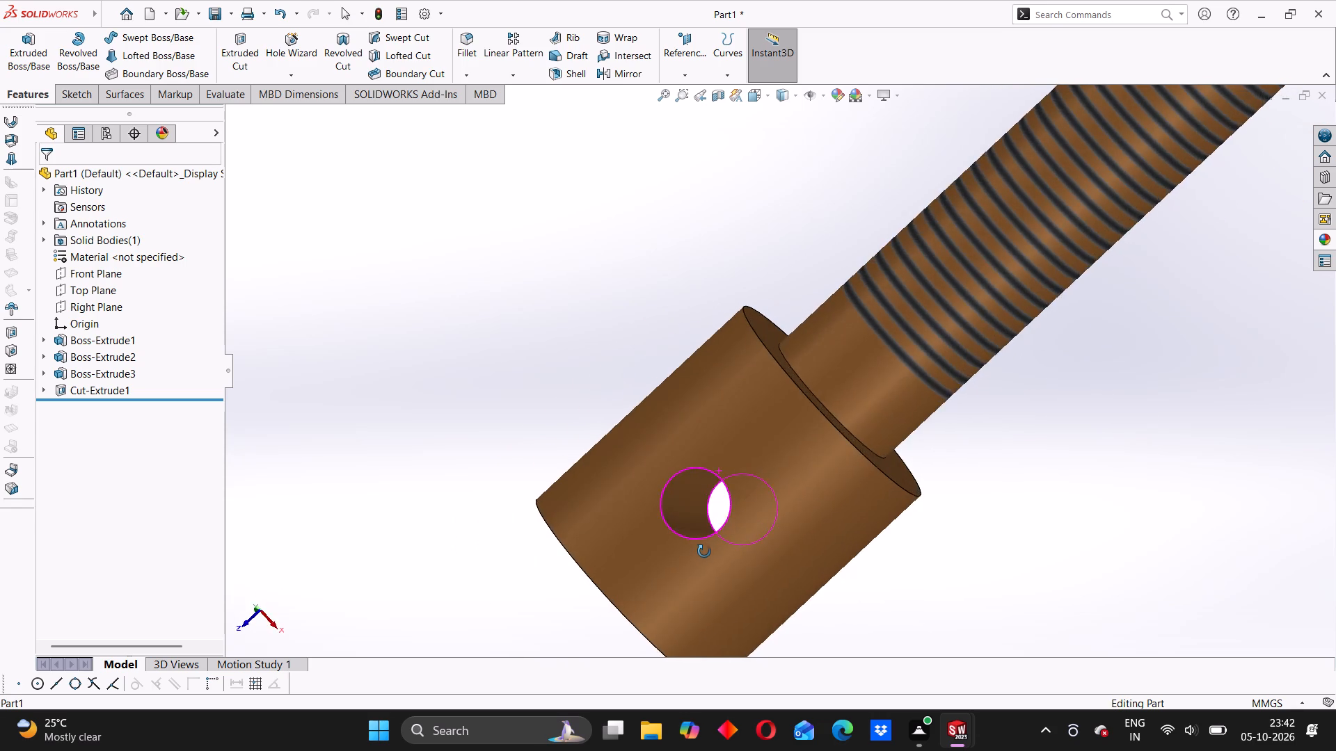
{"action": "middle_click_drag", "start_coordinate": [704, 551], "coordinate": [806, 387]}
{"action": "scroll", "coordinate": [786, 423], "scroll_direction": "up", "scroll_amount": 3}
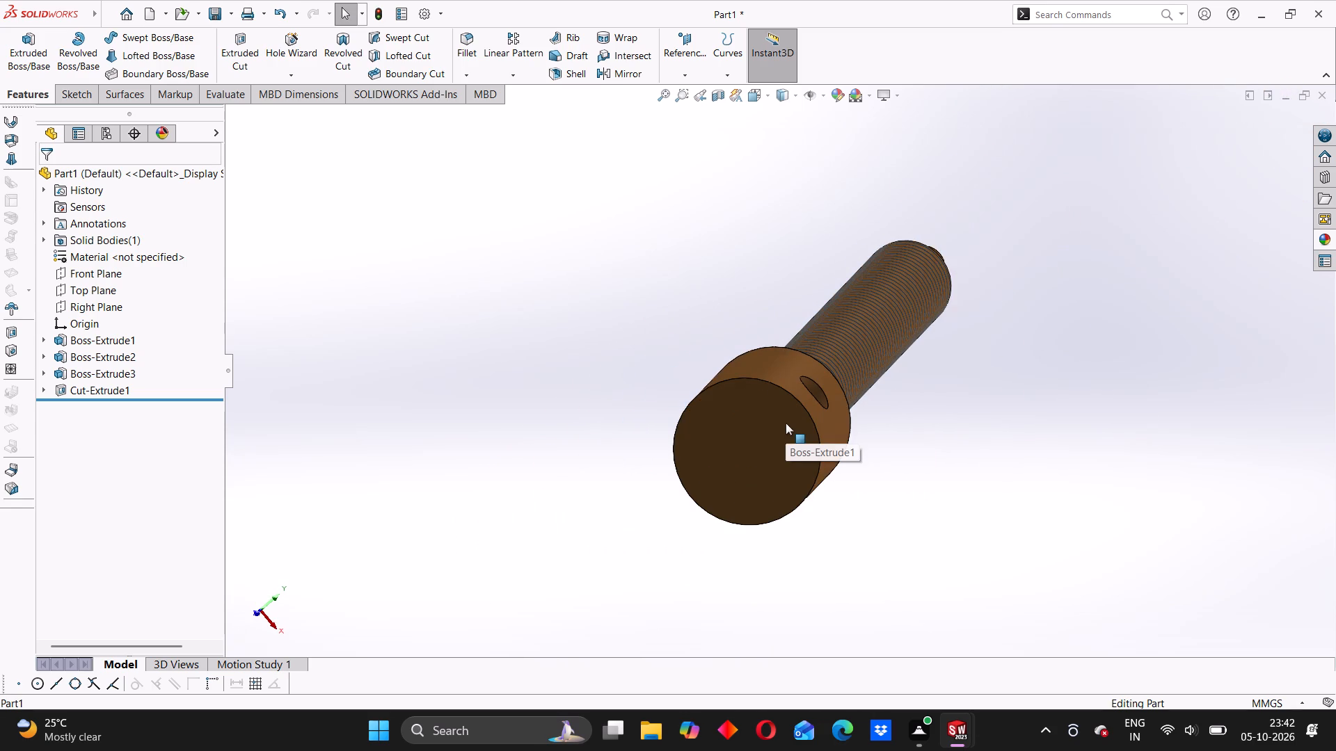
{"action": "scroll", "coordinate": [786, 423], "scroll_direction": "up", "scroll_amount": 2}
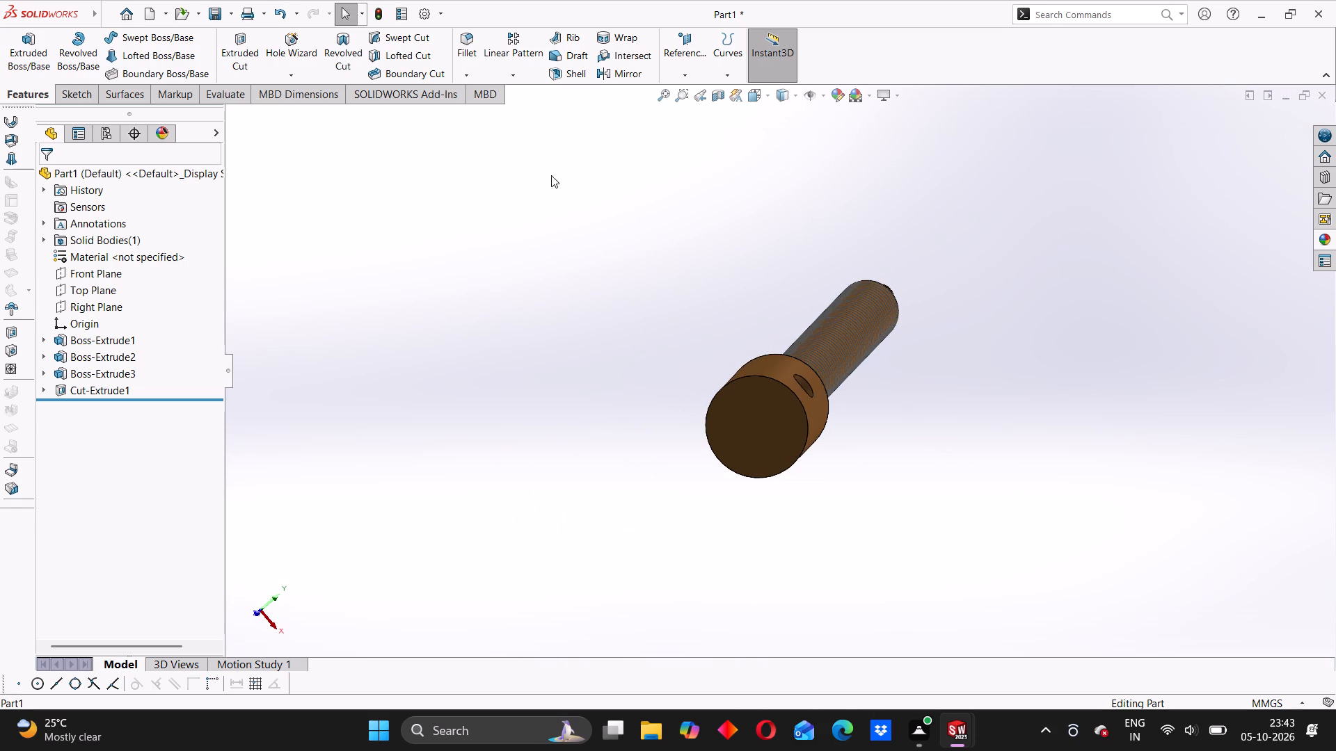
Chamfer the outer end edge of the spindle head with a distance of 1.15 mm at 45 degrees.
{"action": "left_click", "coordinate": [475, 76]}
{"action": "left_click", "coordinate": [478, 110]}
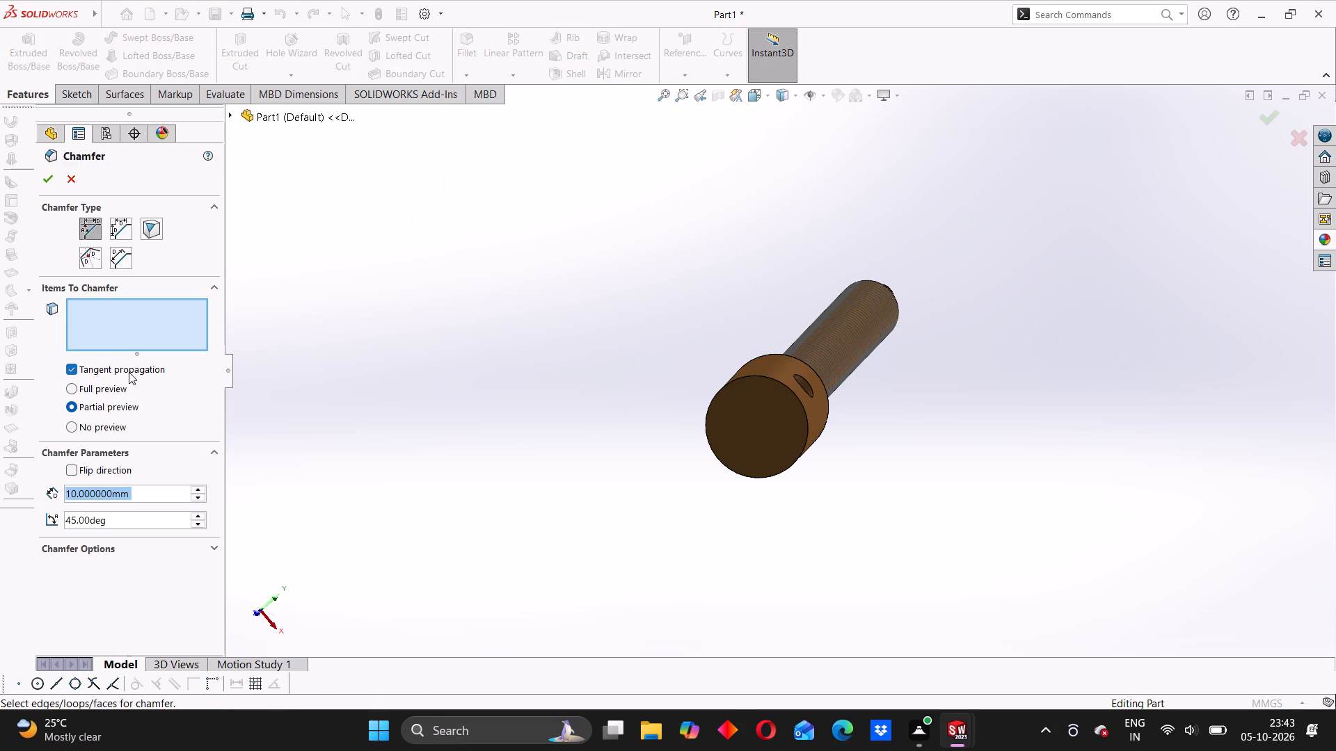
{"action": "type", "text": "10"}
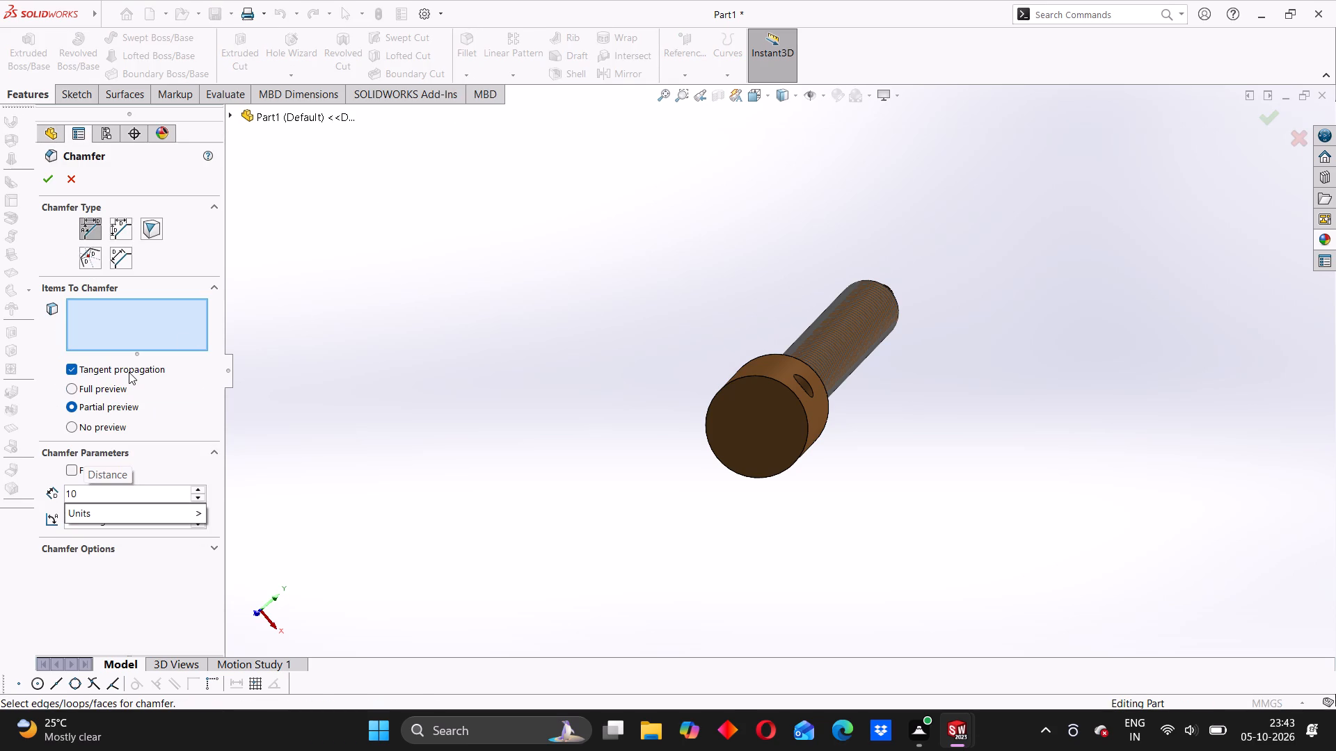
{"action": "key", "text": "BackSpace"}
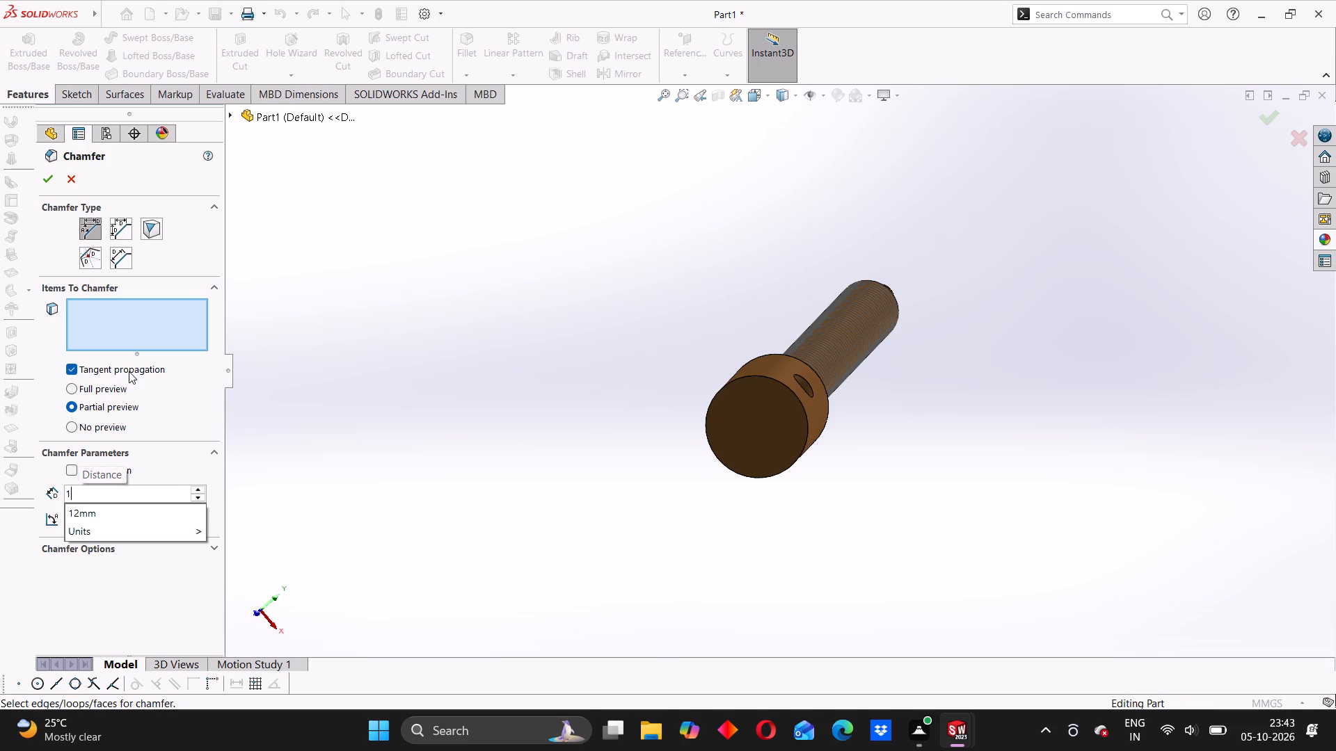
{"action": "type", "text": ".15"}
{"action": "key", "text": "Return"}
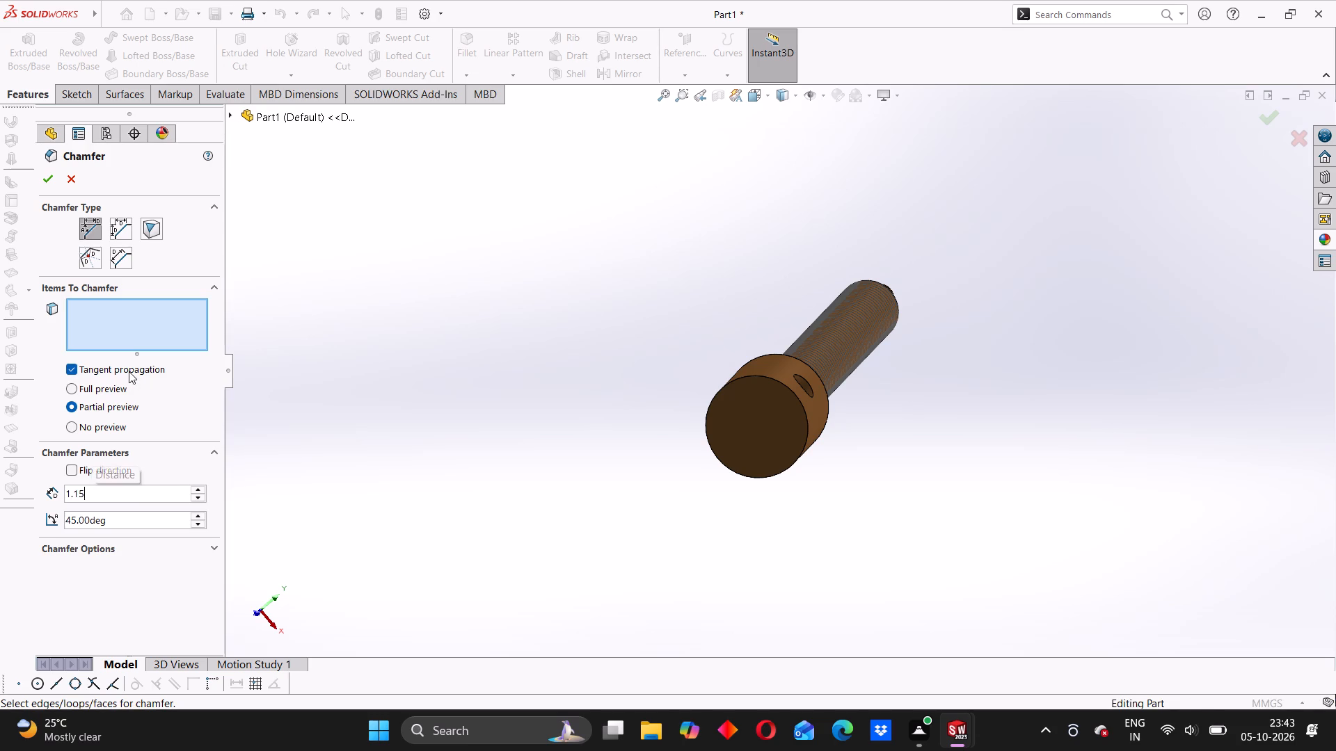
{"action": "scroll", "coordinate": [794, 391], "scroll_direction": "down", "scroll_amount": 5}
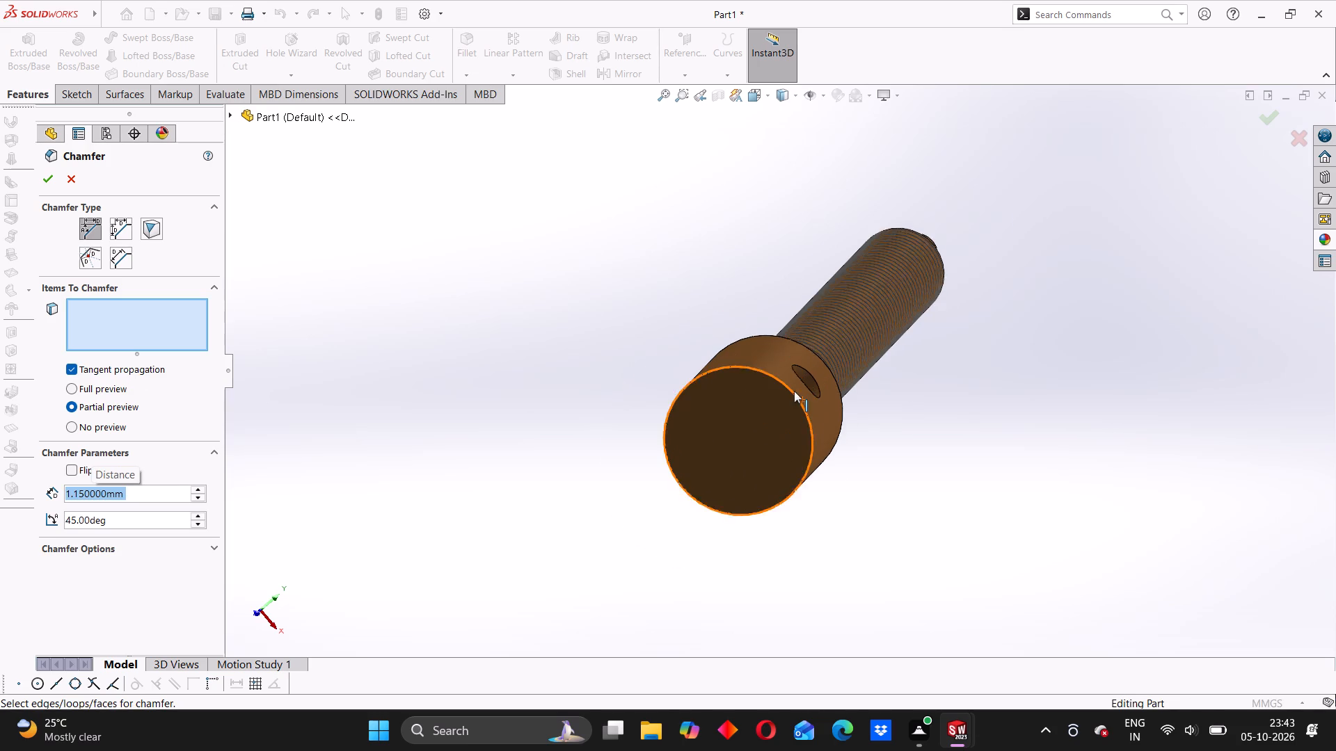
{"action": "middle_click_drag", "start_coordinate": [809, 435], "coordinate": [781, 455]}
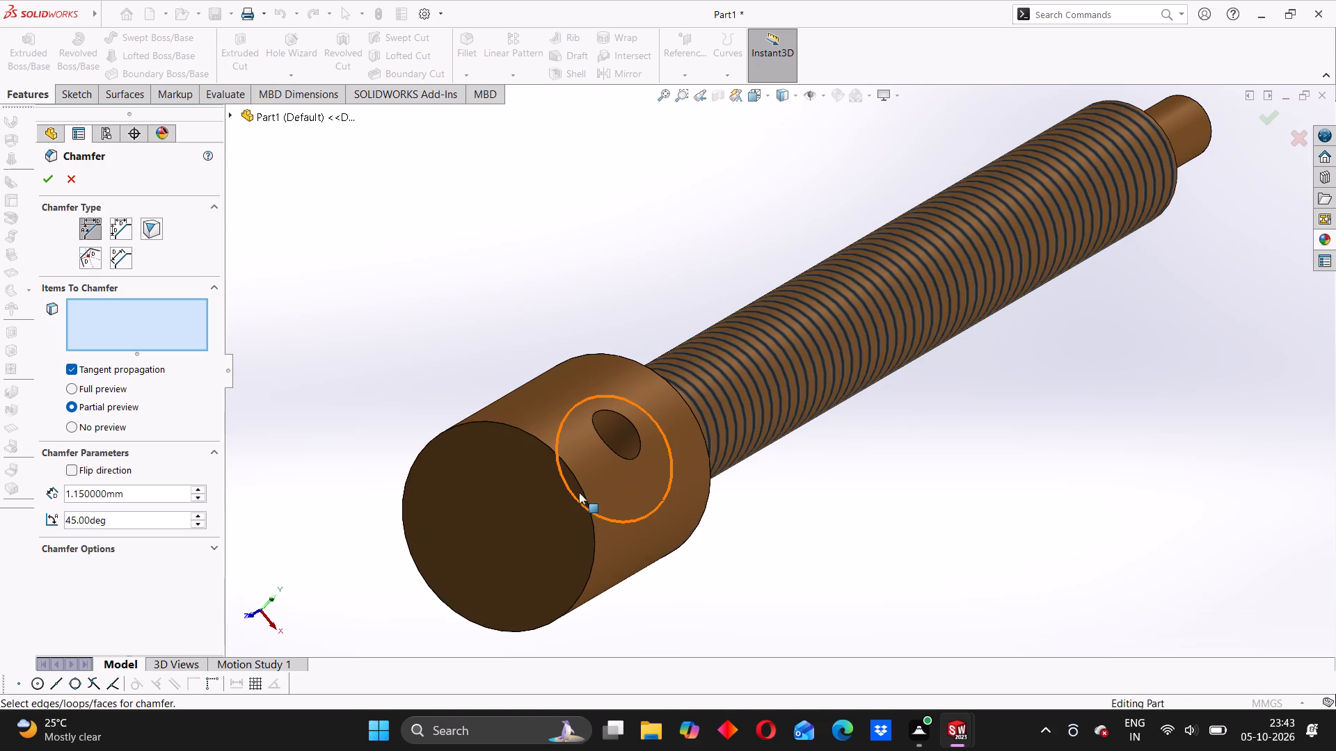
{"action": "left_click", "coordinate": [582, 490]}
{"action": "scroll", "coordinate": [520, 471], "scroll_direction": "up", "scroll_amount": 3}
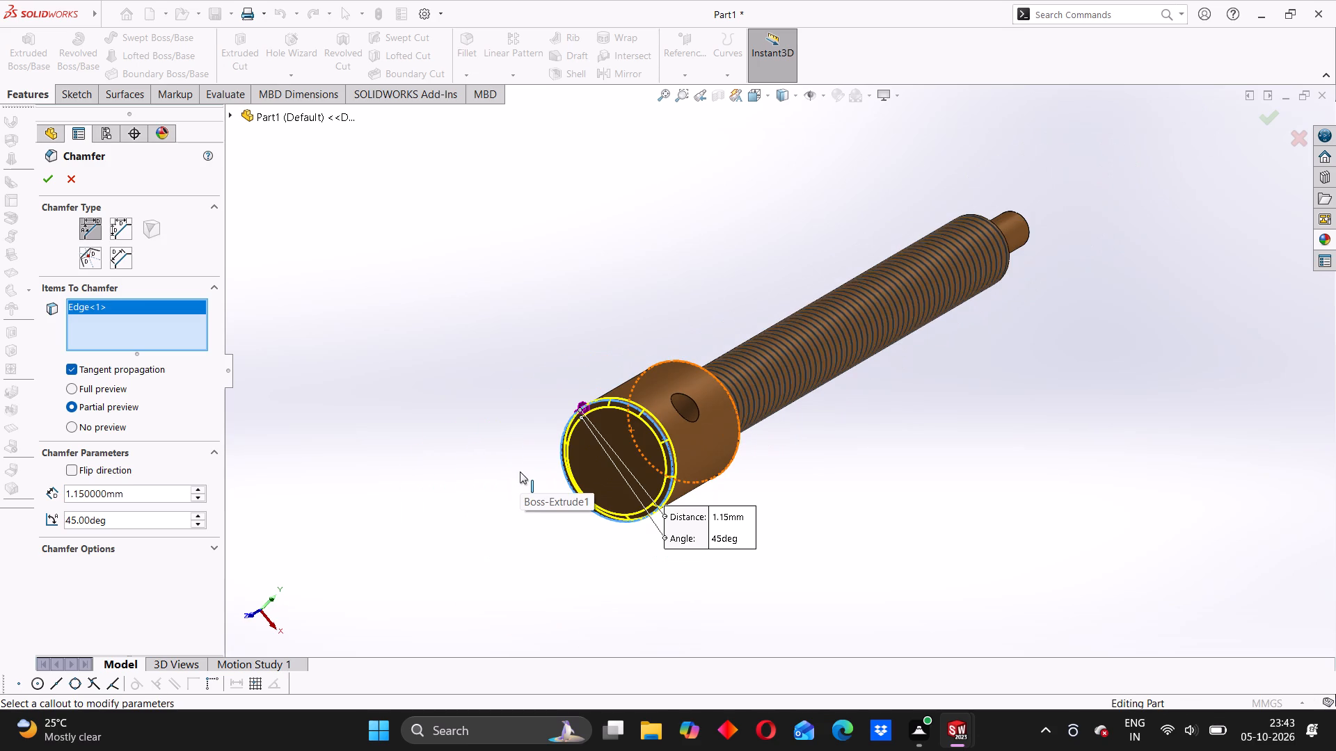
{"action": "scroll", "coordinate": [673, 412], "scroll_direction": "up", "scroll_amount": 3}
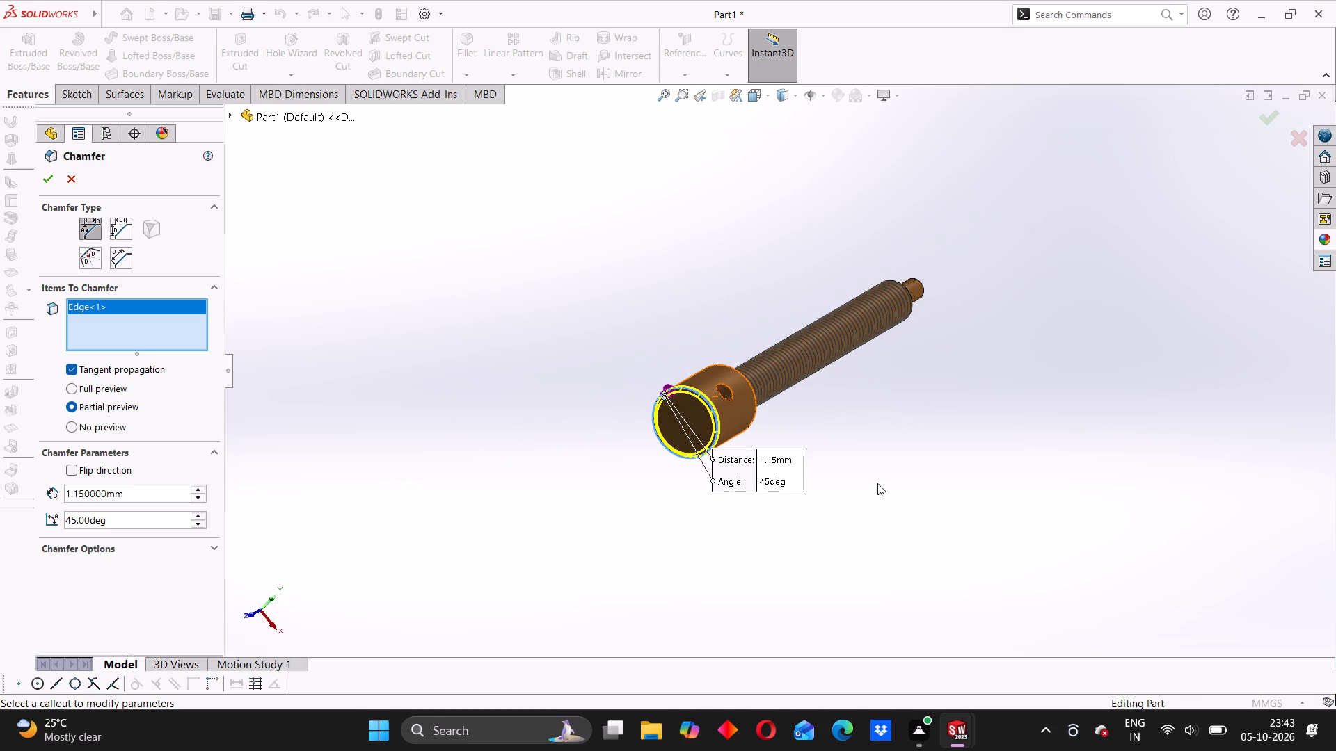
{"action": "middle_click_drag", "start_coordinate": [1043, 474], "coordinate": [965, 496]}
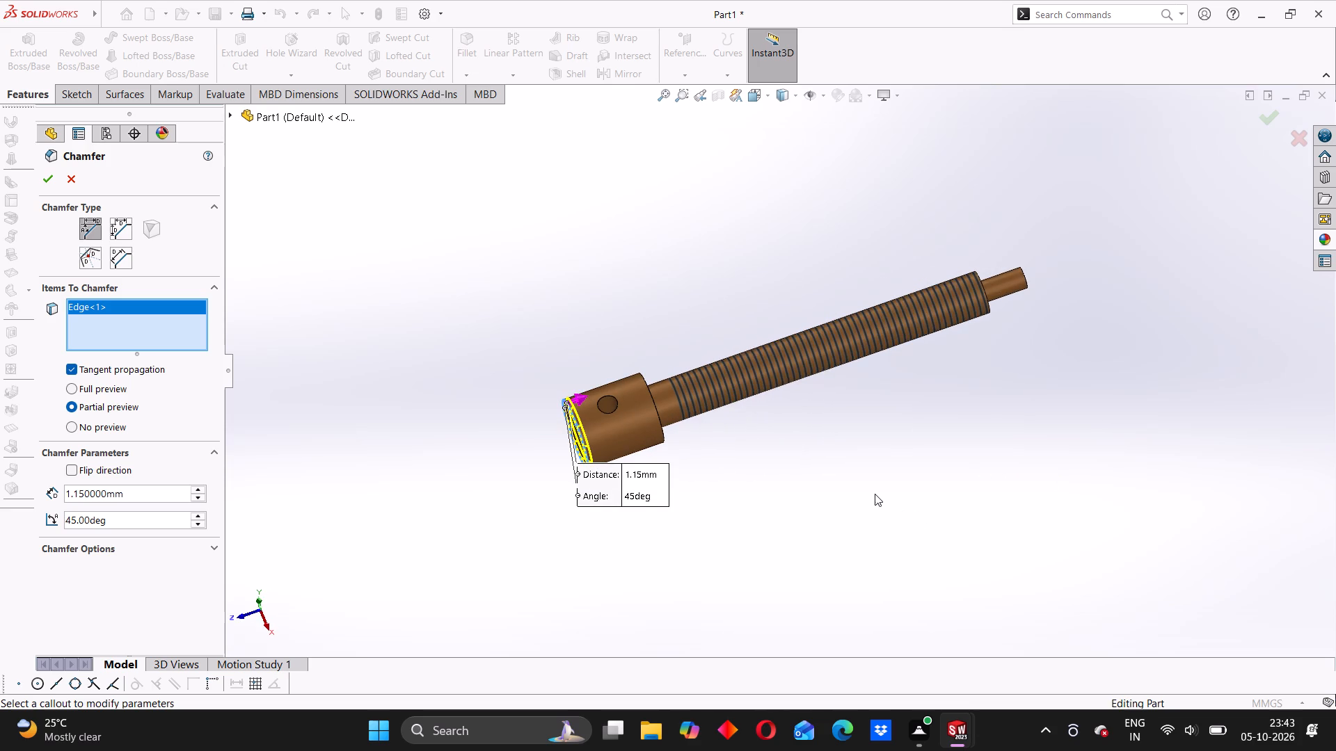
{"action": "scroll", "coordinate": [902, 423], "scroll_direction": "down", "scroll_amount": 2}
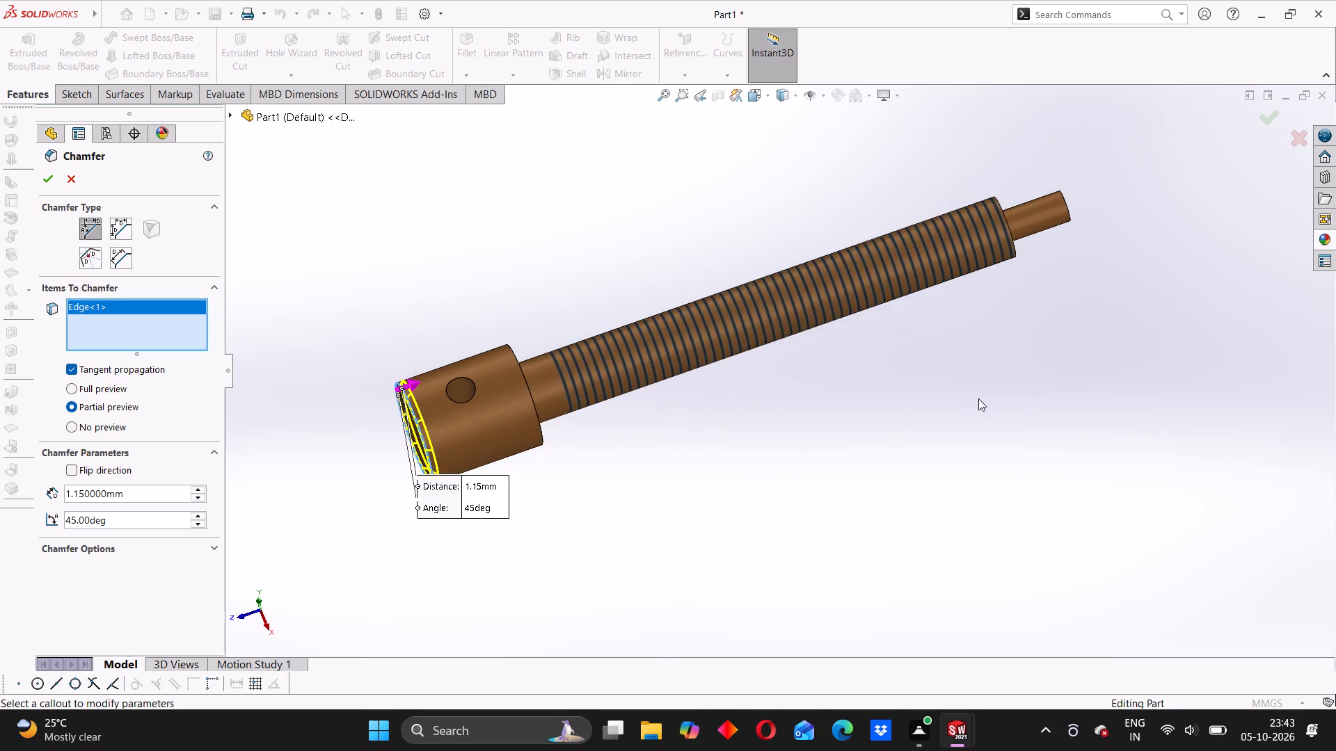
{"action": "scroll", "coordinate": [984, 396], "scroll_direction": "down", "scroll_amount": 1}
{"action": "middle_click_drag", "start_coordinate": [995, 371], "coordinate": [925, 372]}
{"action": "middle_click_drag", "start_coordinate": [895, 320], "coordinate": [834, 356]}
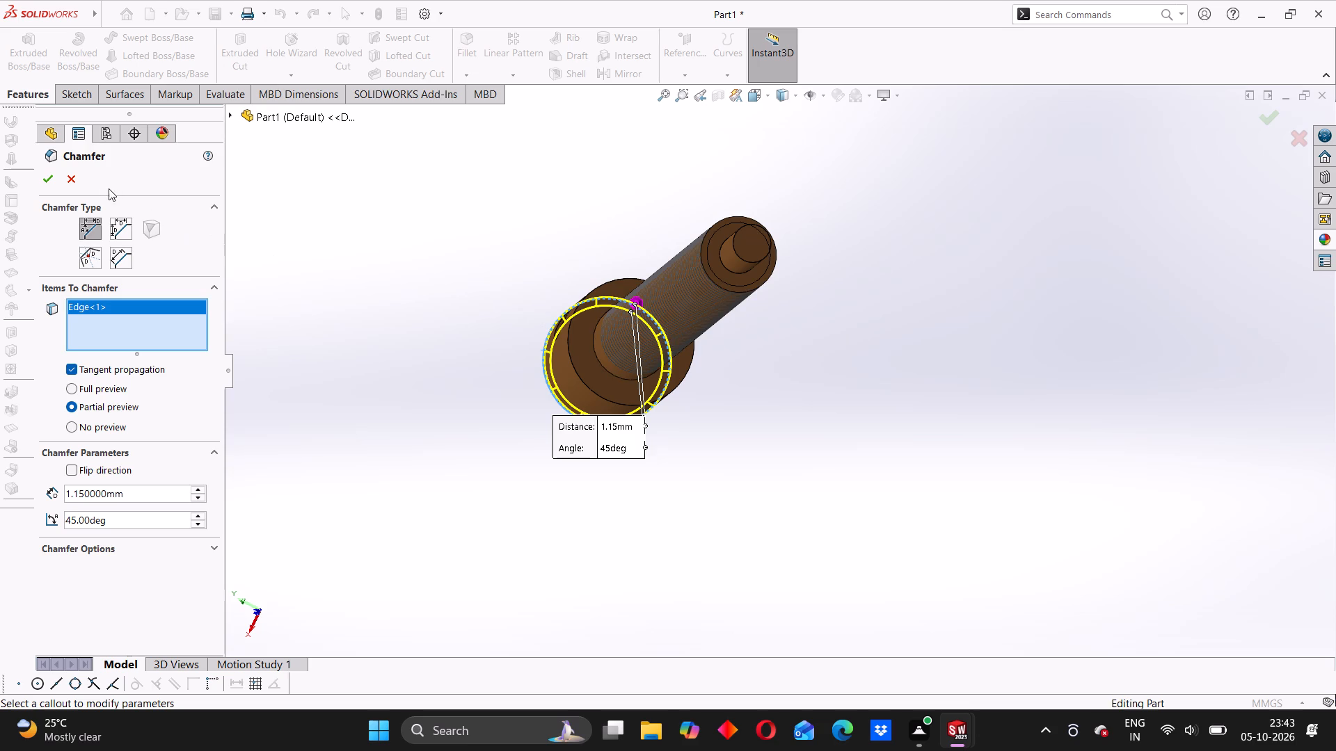
{"action": "left_click", "coordinate": [52, 178]}
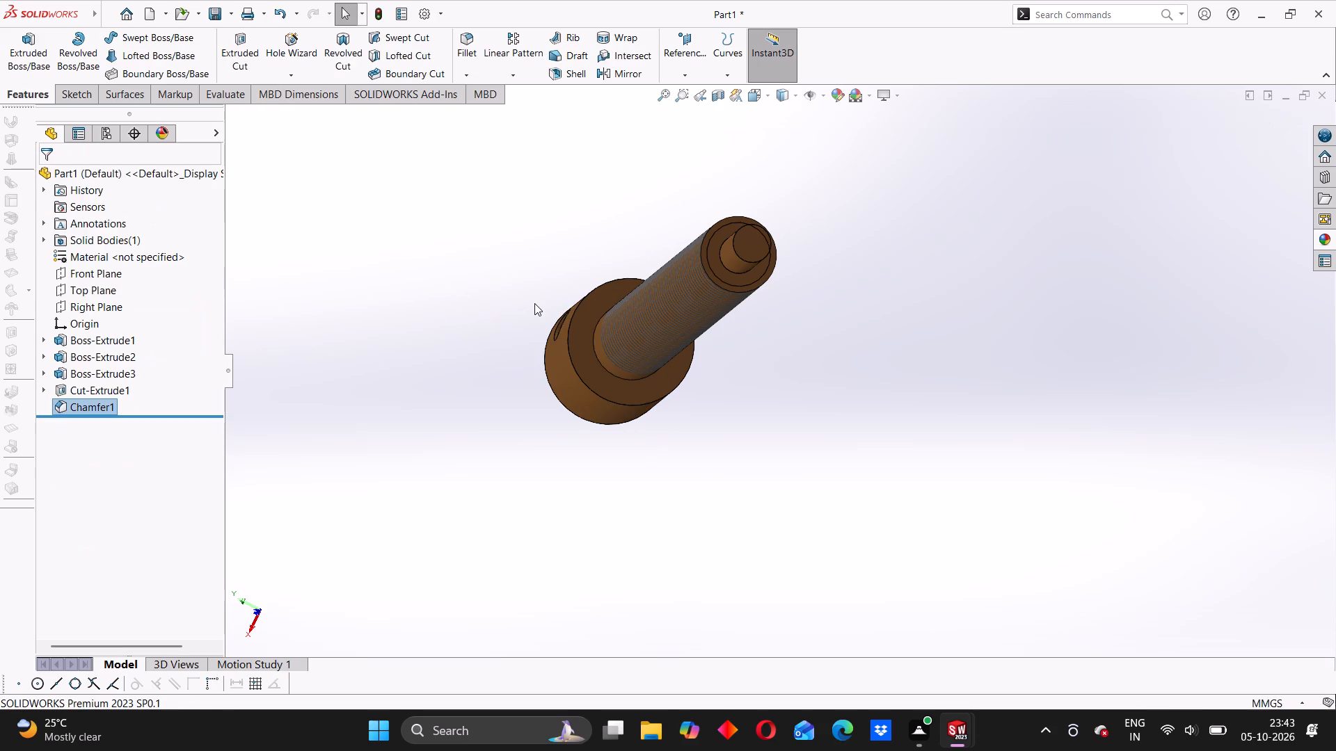
Examine the finished spindle from several angles, checking the head's chamfered end, the cross hole and the threaded shank.
{"action": "scroll", "coordinate": [571, 364], "scroll_direction": "up", "scroll_amount": 2}
{"action": "middle_click_drag", "start_coordinate": [566, 394], "coordinate": [639, 398]}
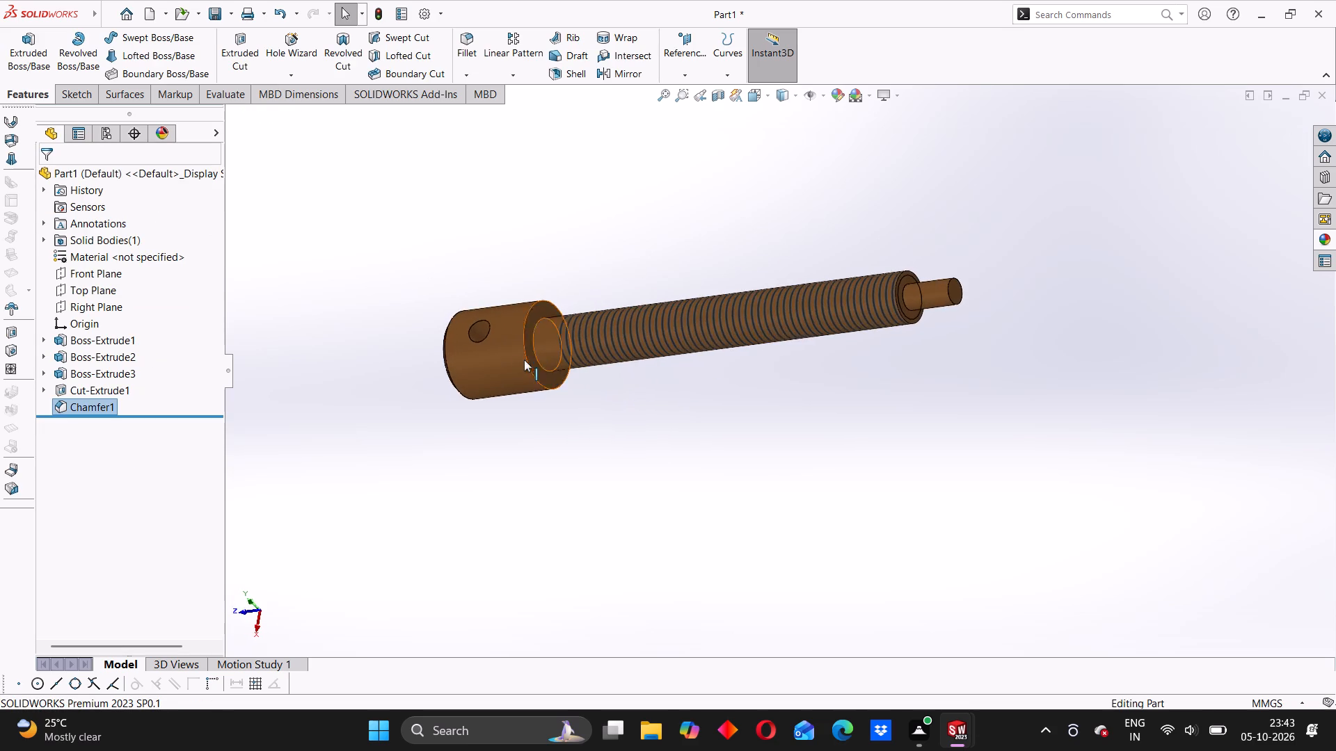
{"action": "scroll", "coordinate": [521, 358], "scroll_direction": "up", "scroll_amount": 2}
{"action": "middle_click_drag", "start_coordinate": [443, 373], "coordinate": [559, 393]}
{"action": "scroll", "coordinate": [598, 355], "scroll_direction": "down", "scroll_amount": 2}
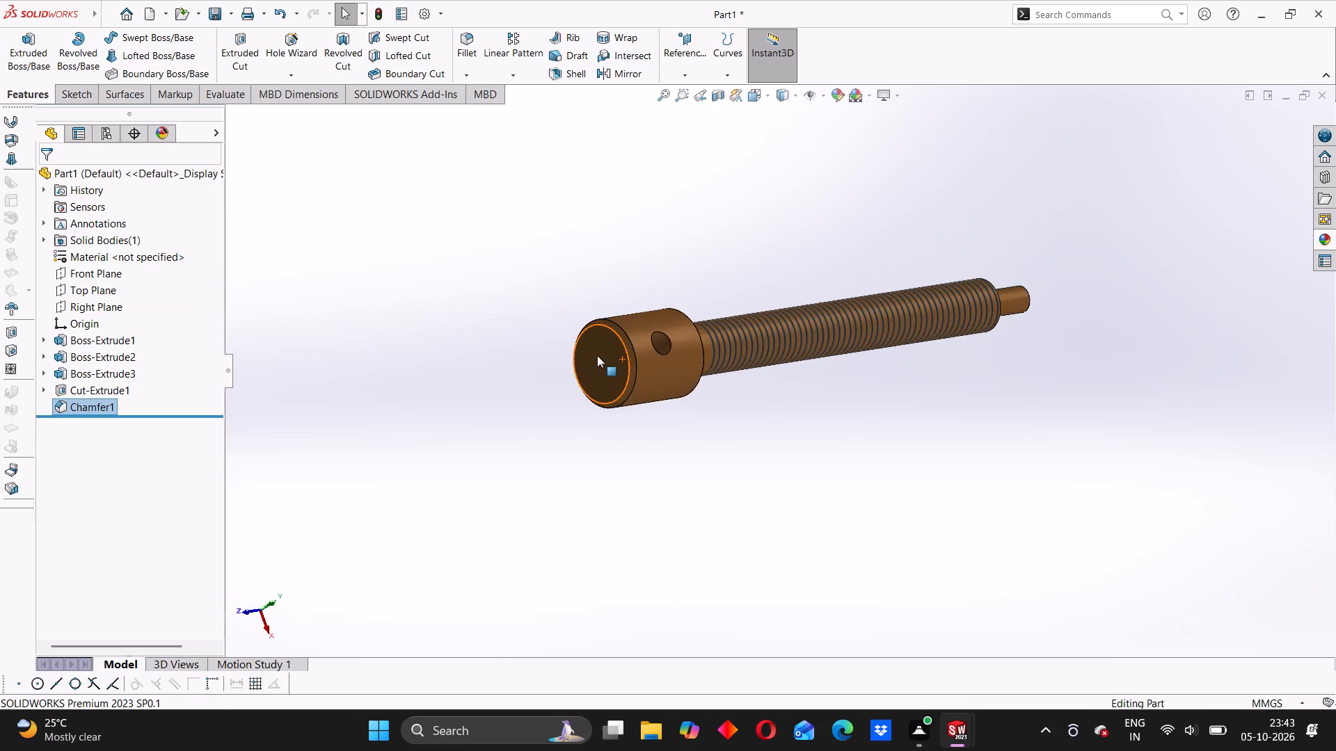
{"action": "scroll", "coordinate": [594, 357], "scroll_direction": "down", "scroll_amount": 5}
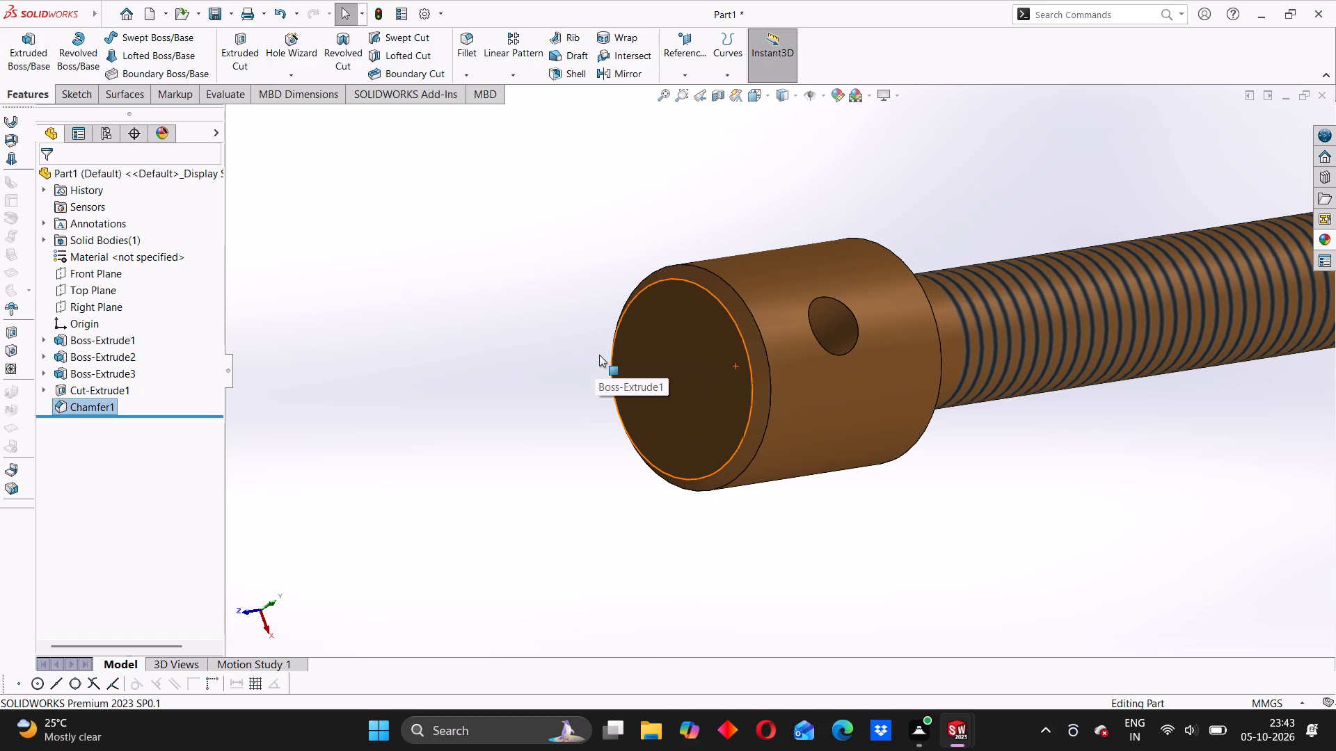
{"action": "left_click", "coordinate": [530, 428]}
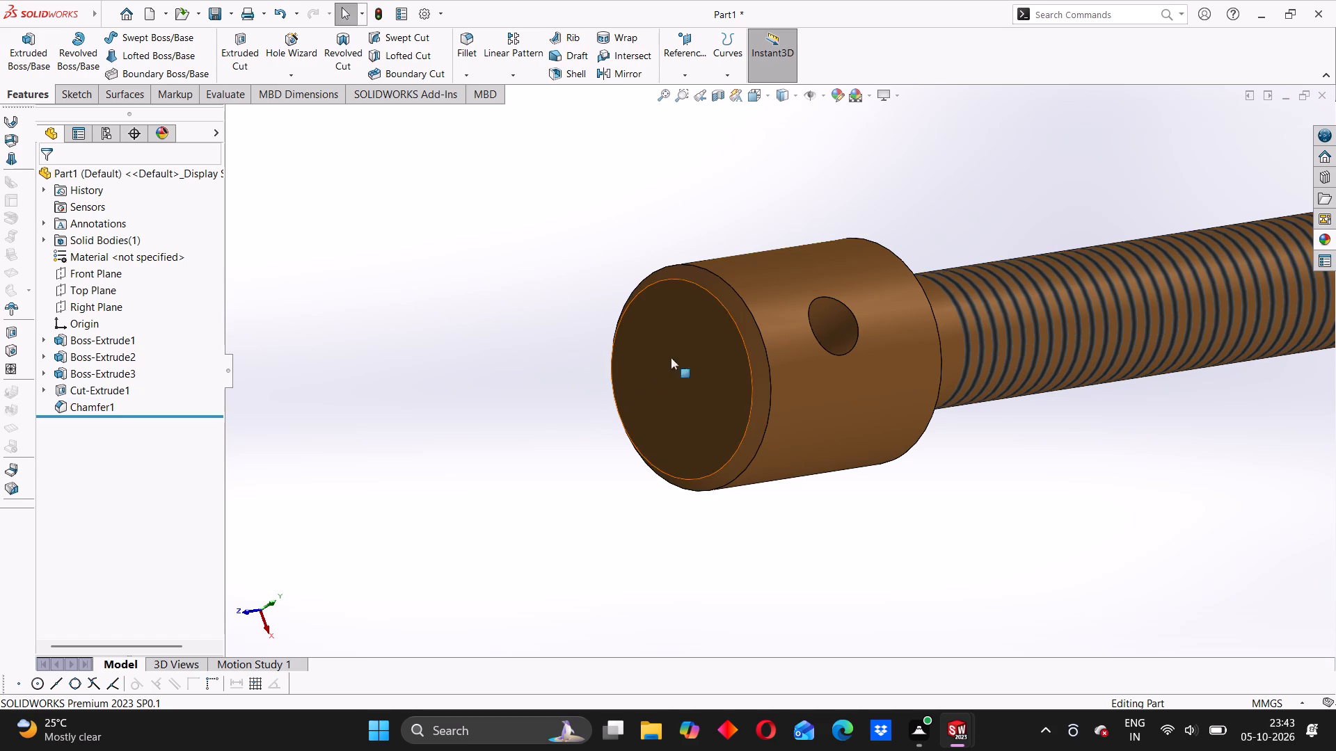
{"action": "scroll", "coordinate": [687, 345], "scroll_direction": "down", "scroll_amount": 3}
{"action": "scroll", "coordinate": [669, 371], "scroll_direction": "up", "scroll_amount": 5}
{"action": "left_click", "coordinate": [645, 411]}
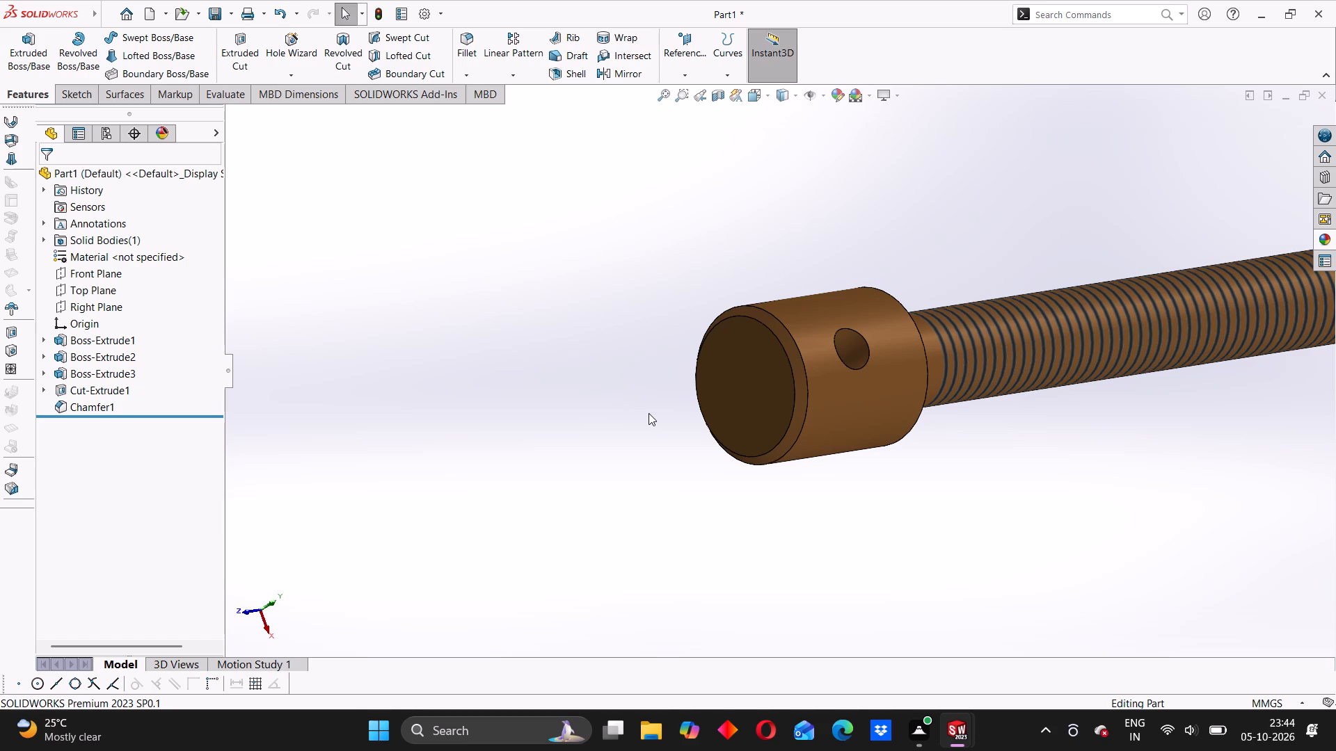
{"action": "scroll", "coordinate": [846, 368], "scroll_direction": "down", "scroll_amount": 1}
{"action": "scroll", "coordinate": [854, 378], "scroll_direction": "up", "scroll_amount": 3}
{"action": "middle_click_drag", "start_coordinate": [859, 421], "coordinate": [820, 446]}
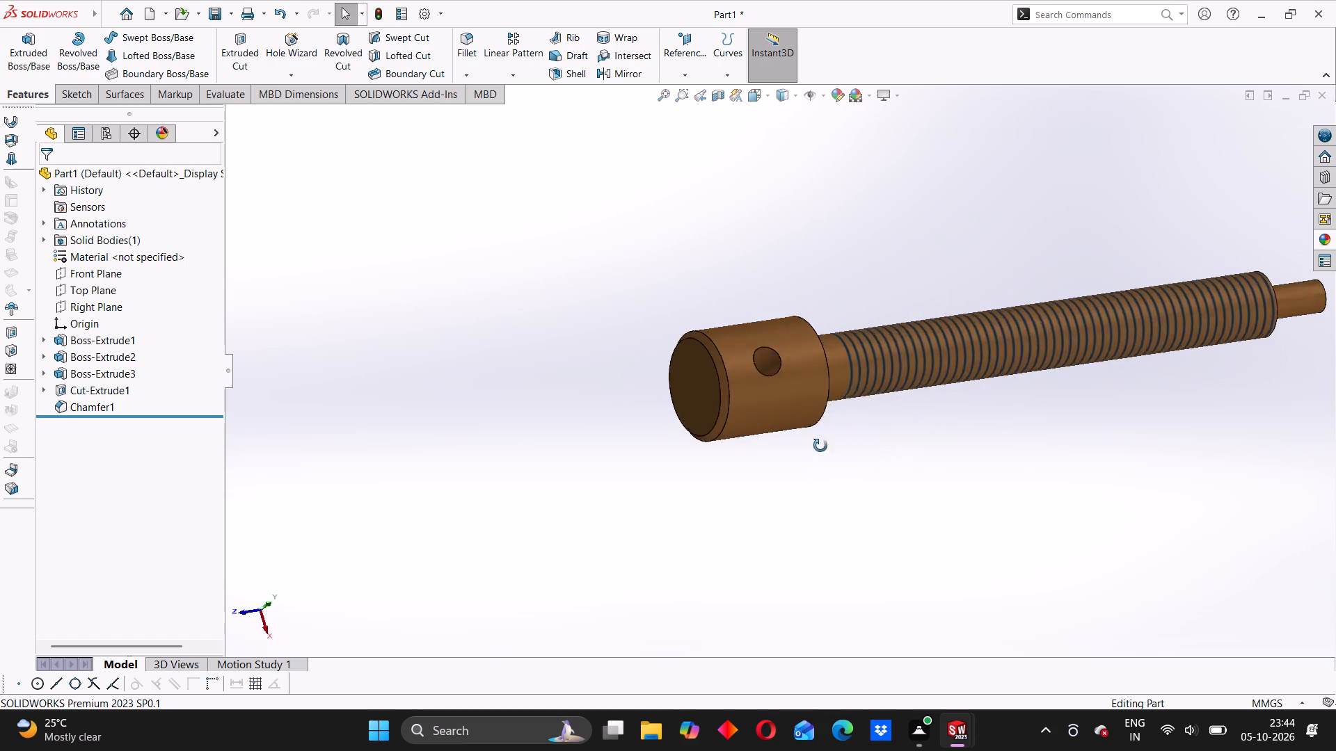
{"action": "middle_click_drag", "start_coordinate": [820, 446], "coordinate": [732, 492]}
{"action": "middle_click_drag", "start_coordinate": [686, 371], "coordinate": [834, 409]}
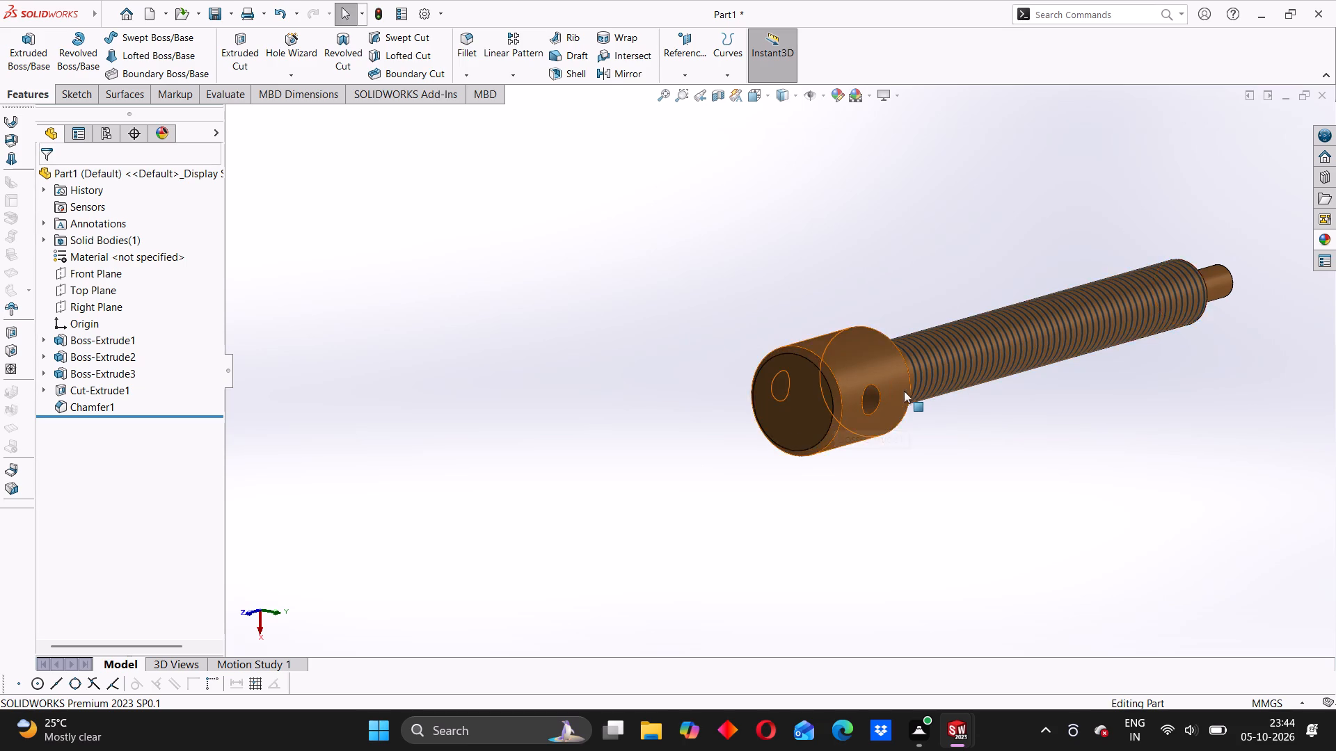
{"action": "scroll", "coordinate": [904, 391], "scroll_direction": "up", "scroll_amount": 4}
{"action": "middle_click_drag", "start_coordinate": [995, 360], "coordinate": [929, 424]}
{"action": "scroll", "coordinate": [917, 362], "scroll_direction": "down", "scroll_amount": 7}
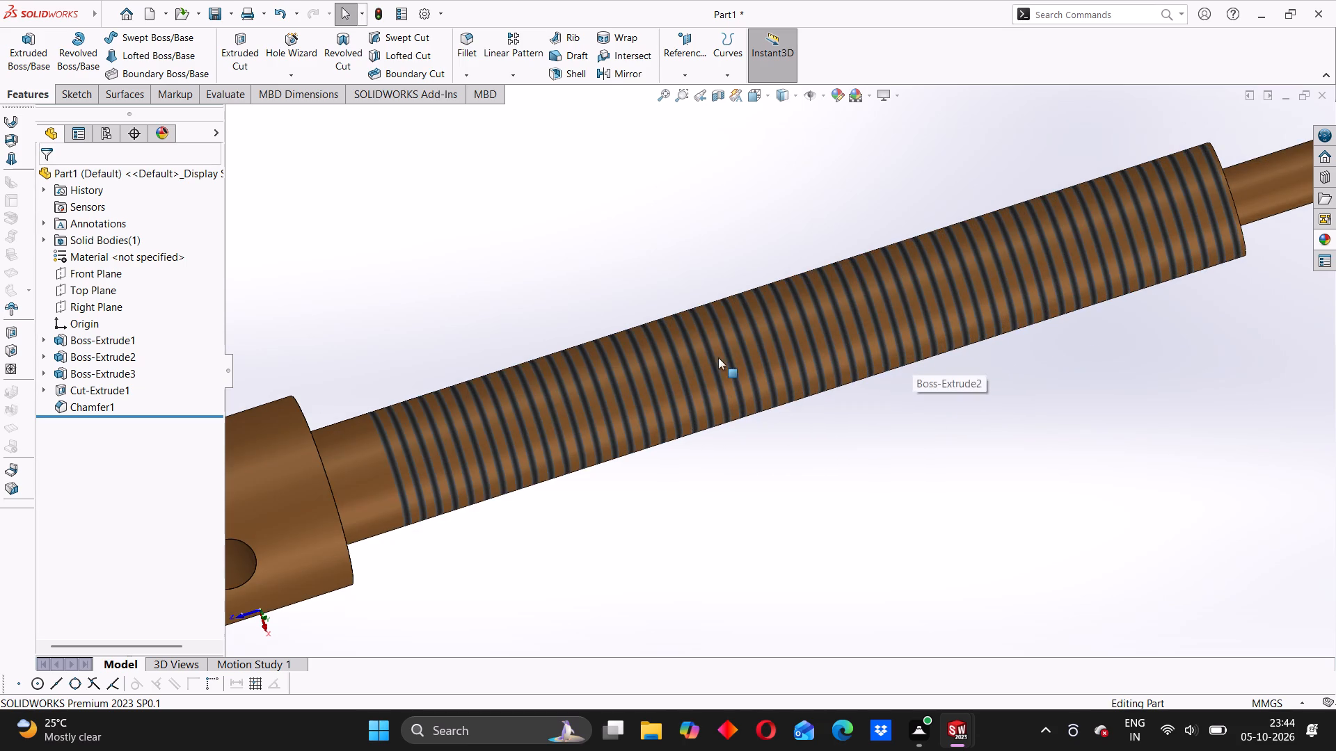
{"action": "scroll", "coordinate": [726, 390], "scroll_direction": "up", "scroll_amount": 3}
{"action": "middle_click_drag", "start_coordinate": [724, 390], "coordinate": [708, 258]}
{"action": "middle_click_drag", "start_coordinate": [703, 448], "coordinate": [696, 277]}
{"action": "middle_click_drag", "start_coordinate": [701, 414], "coordinate": [691, 202]}
{"action": "middle_click_drag", "start_coordinate": [661, 387], "coordinate": [699, 275]}
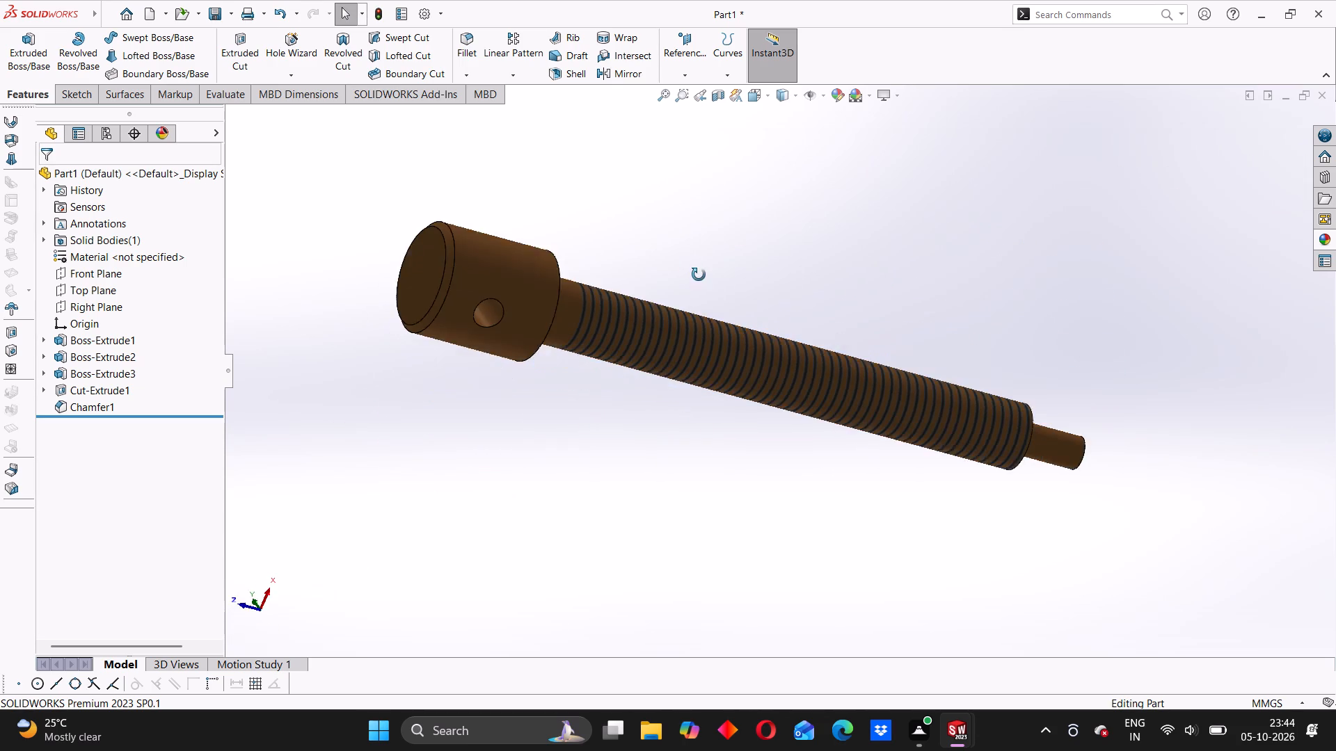
{"action": "middle_click_drag", "start_coordinate": [699, 275], "coordinate": [701, 264]}
{"action": "middle_click_drag", "start_coordinate": [687, 325], "coordinate": [725, 282]}
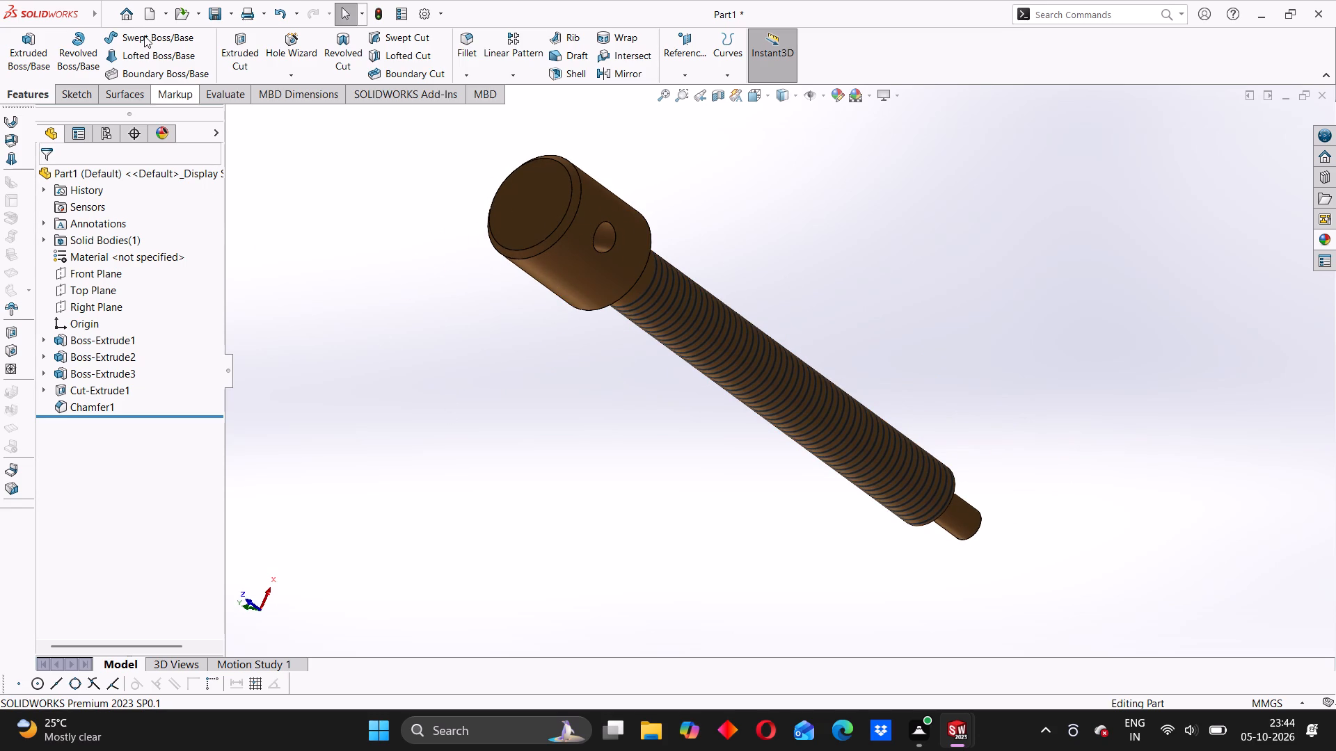
Save the spindle as a SOLIDWORKS part named part2 in the ASSEMBLY 9 folder inside Downloads.
{"action": "left_click", "coordinate": [234, 16]}
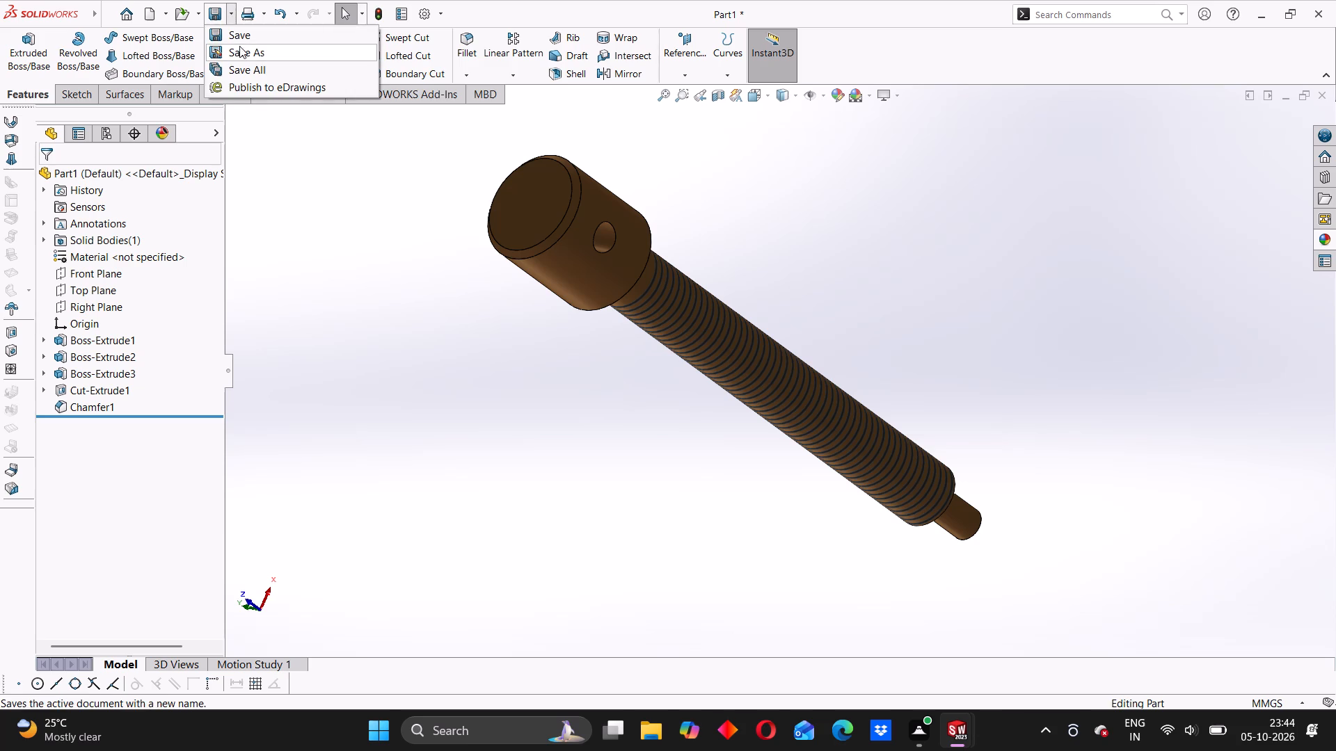
{"action": "left_click", "coordinate": [241, 50]}
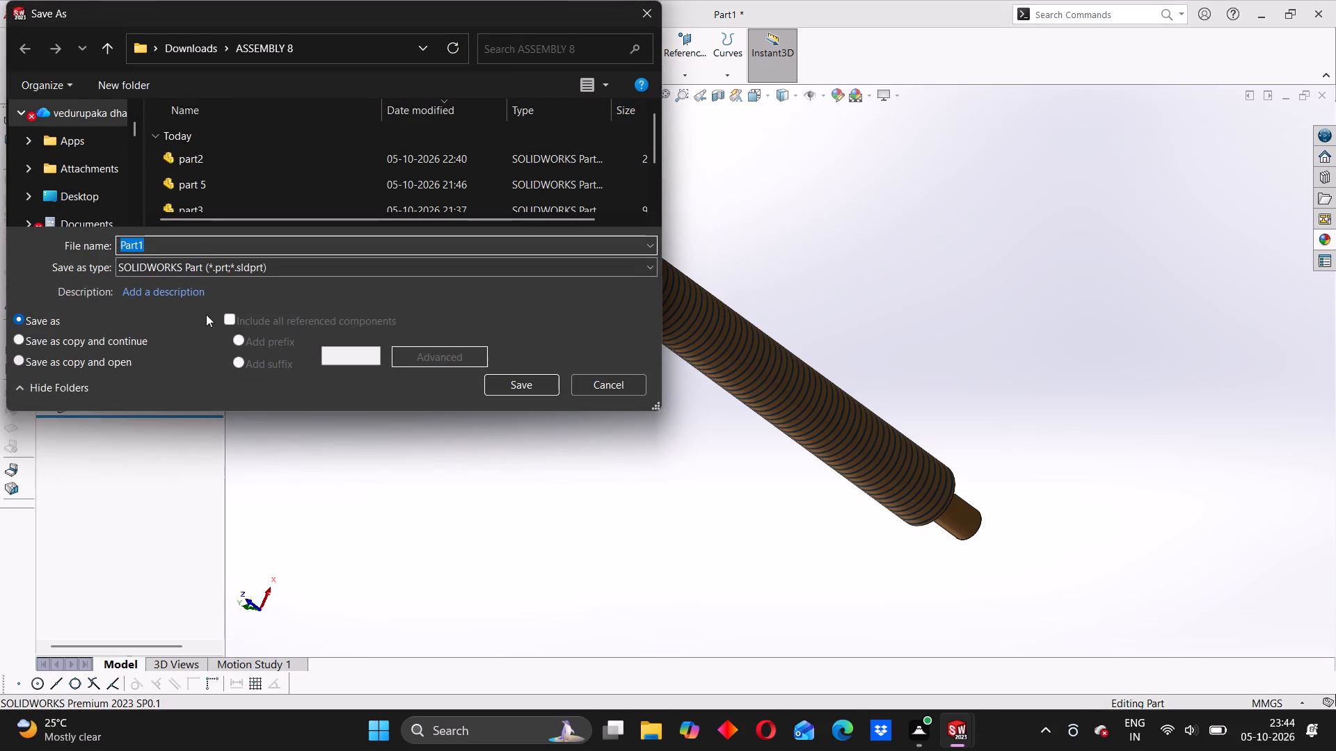
{"action": "scroll", "coordinate": [246, 146], "scroll_direction": "down", "scroll_amount": 1}
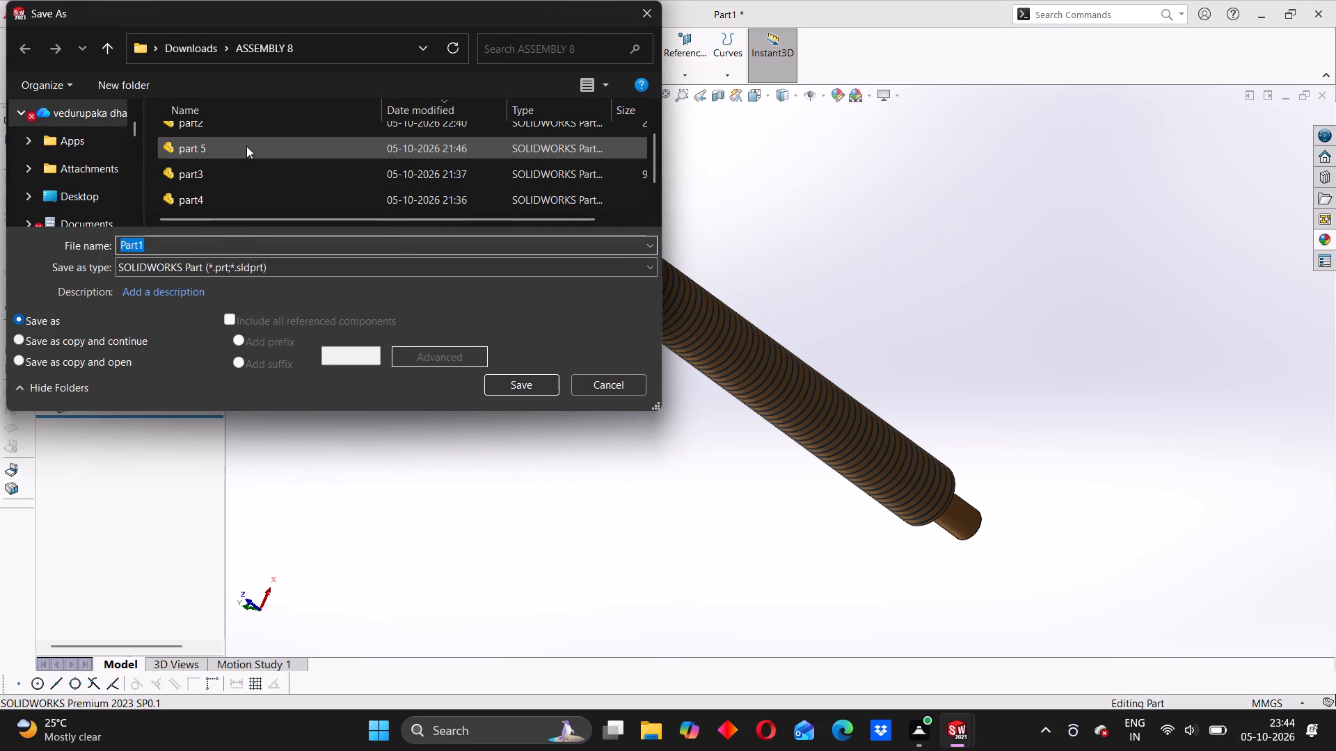
{"action": "scroll", "coordinate": [246, 146], "scroll_direction": "down", "scroll_amount": 6}
{"action": "scroll", "coordinate": [246, 146], "scroll_direction": "up", "scroll_amount": 8}
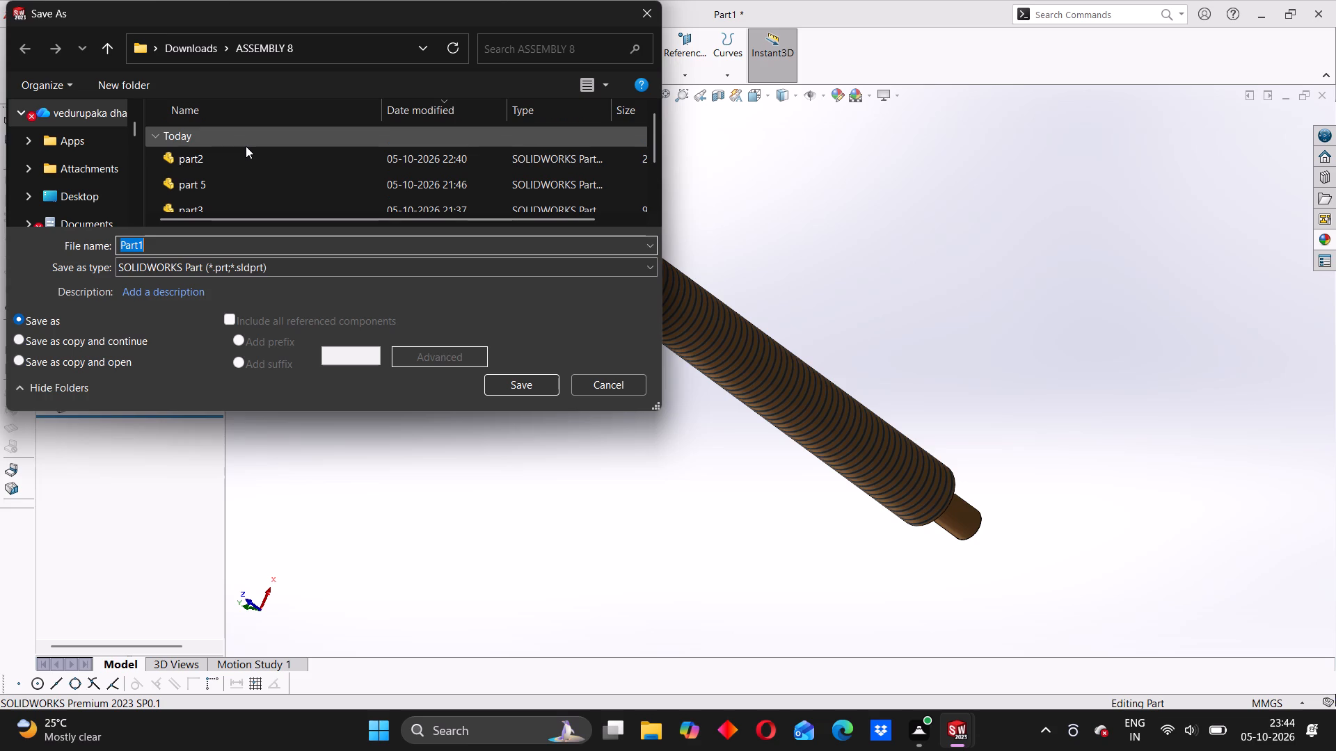
{"action": "scroll", "coordinate": [246, 146], "scroll_direction": "up", "scroll_amount": 3}
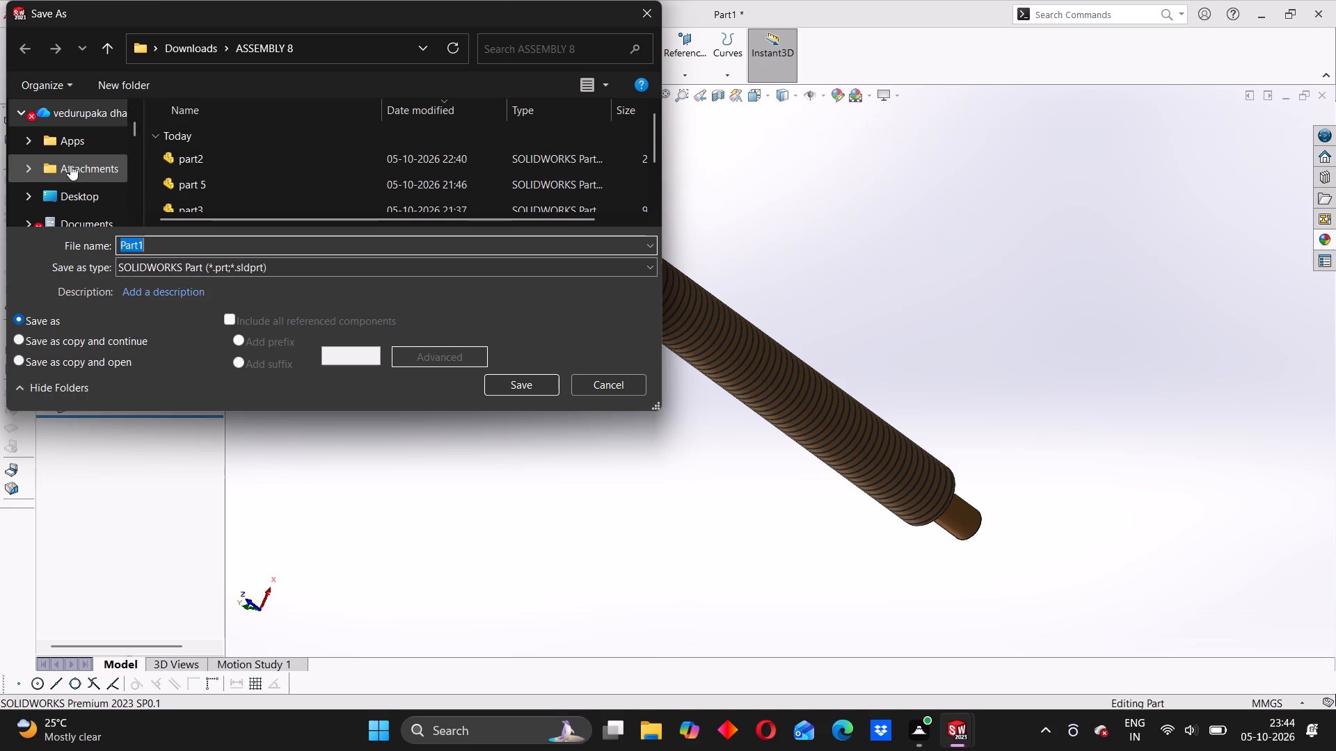
{"action": "left_click", "coordinate": [199, 55]}
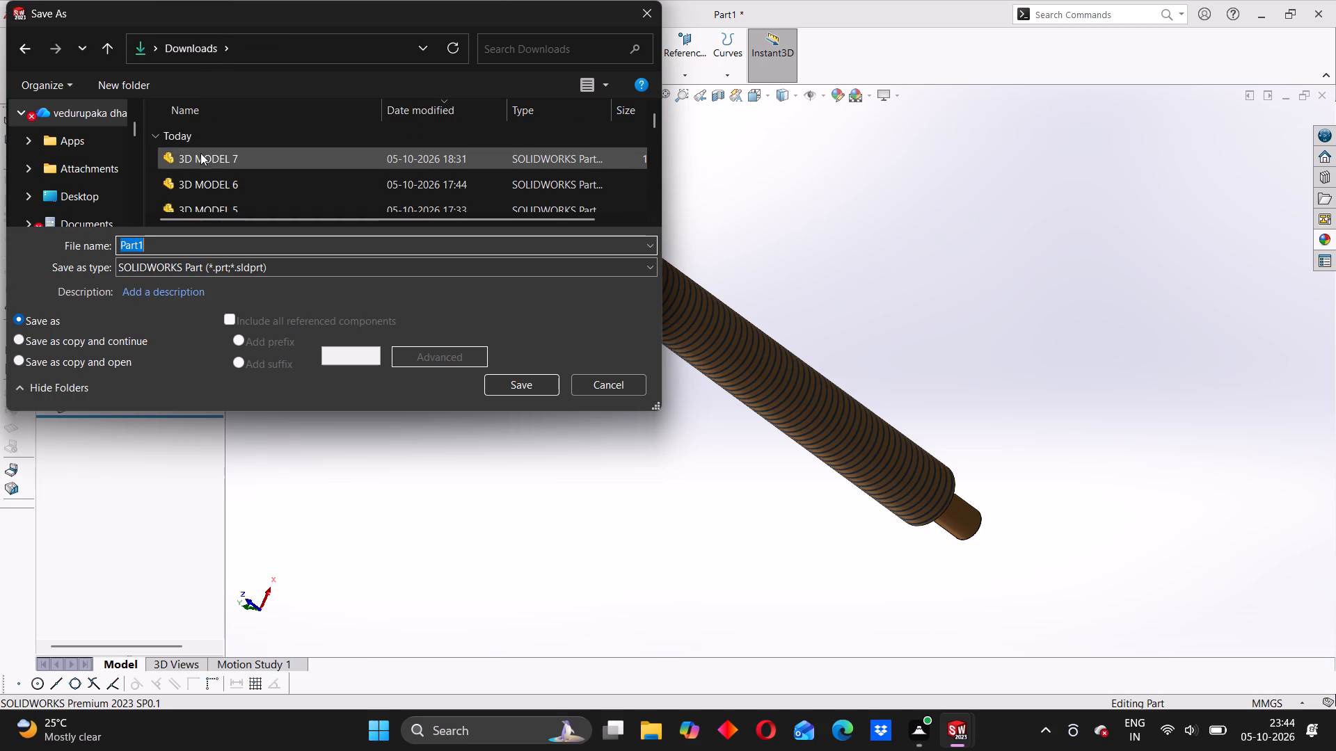
{"action": "scroll", "coordinate": [212, 154], "scroll_direction": "down", "scroll_amount": 7}
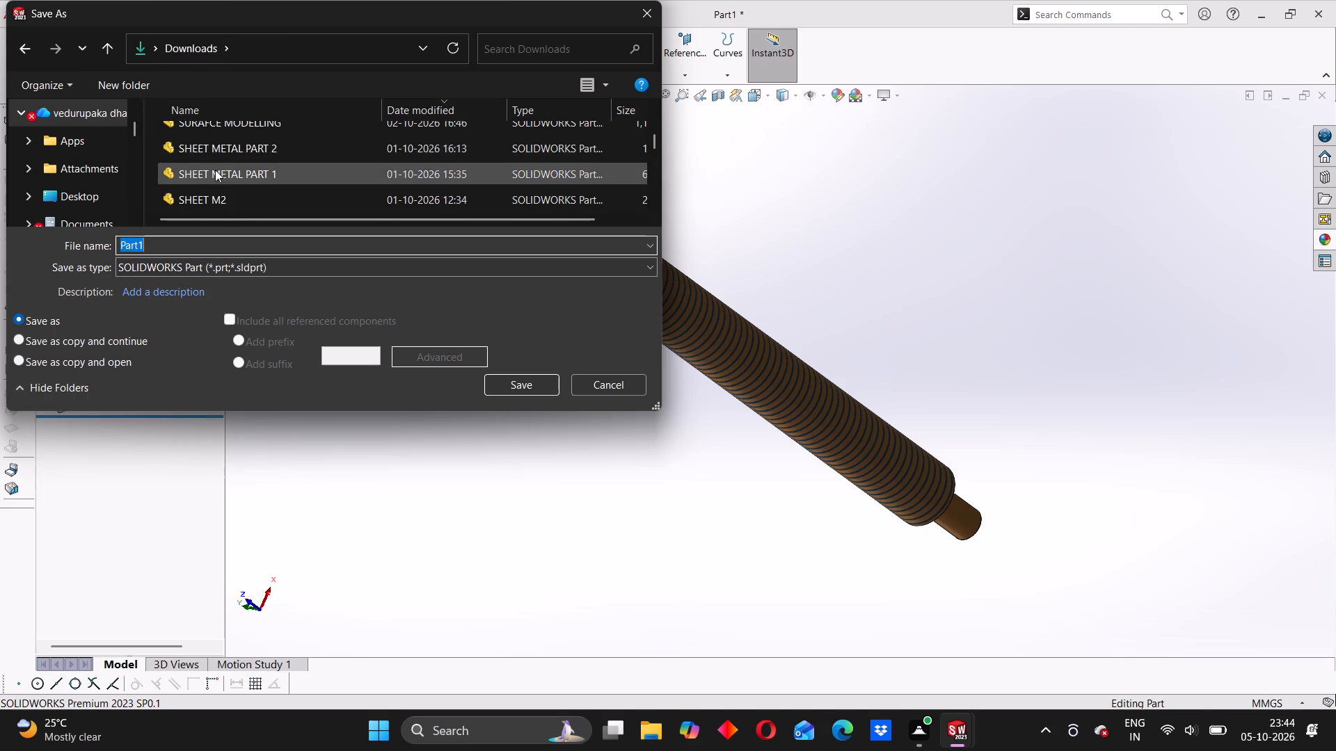
{"action": "scroll", "coordinate": [216, 170], "scroll_direction": "up", "scroll_amount": 3}
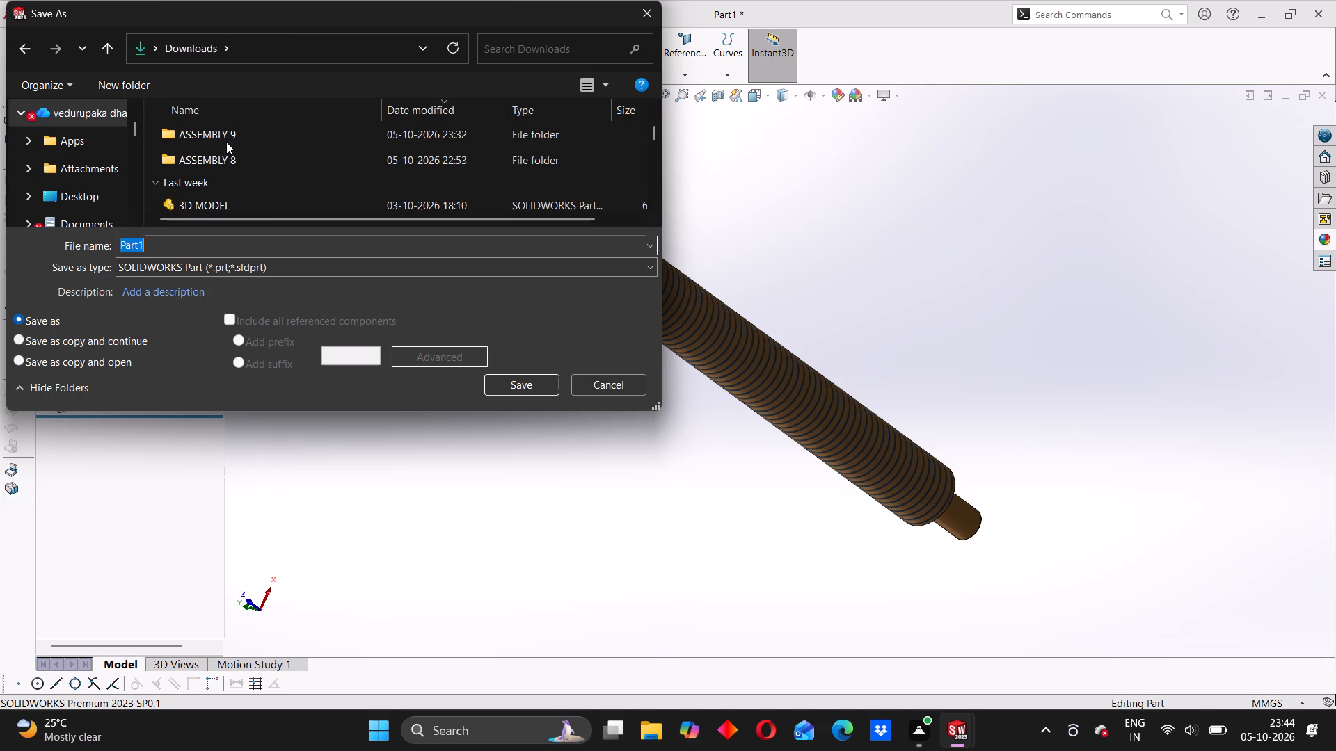
{"action": "double_click", "coordinate": [228, 142]}
{"action": "left_click", "coordinate": [151, 248]}
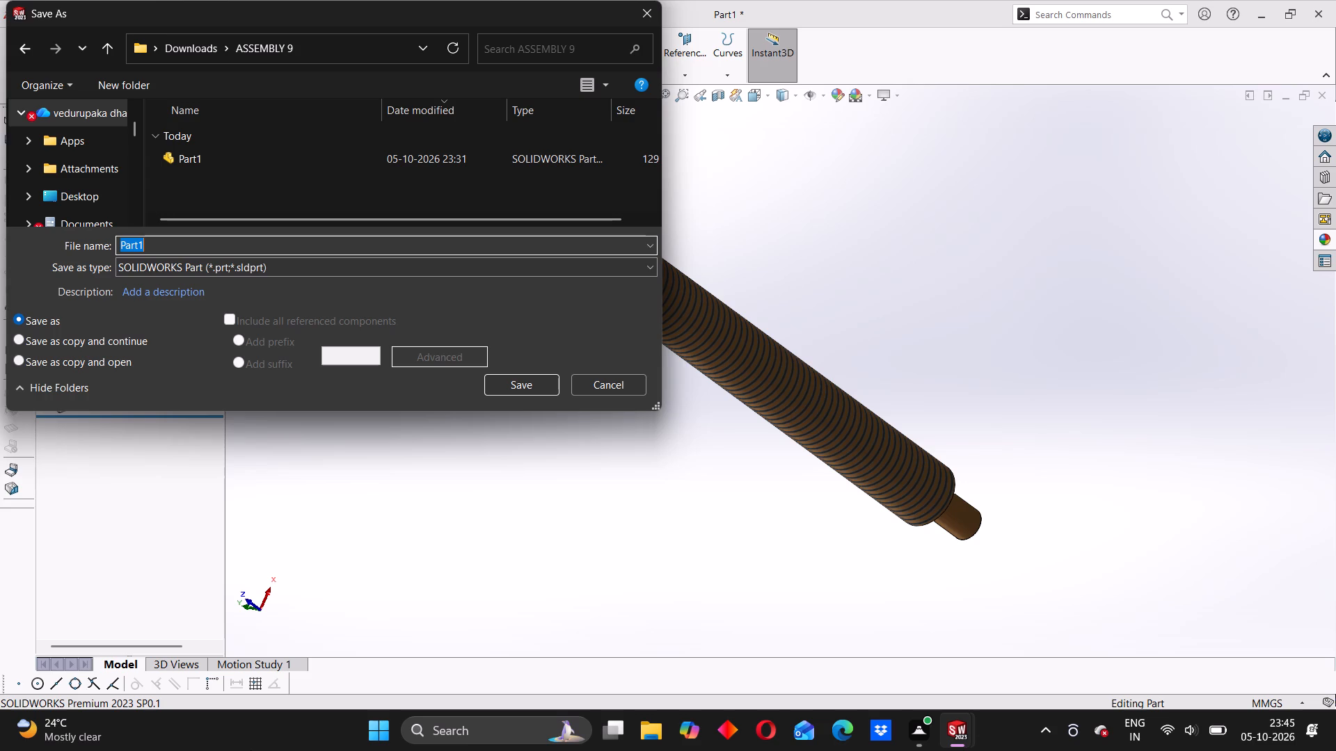
{"action": "type", "text": "part"}
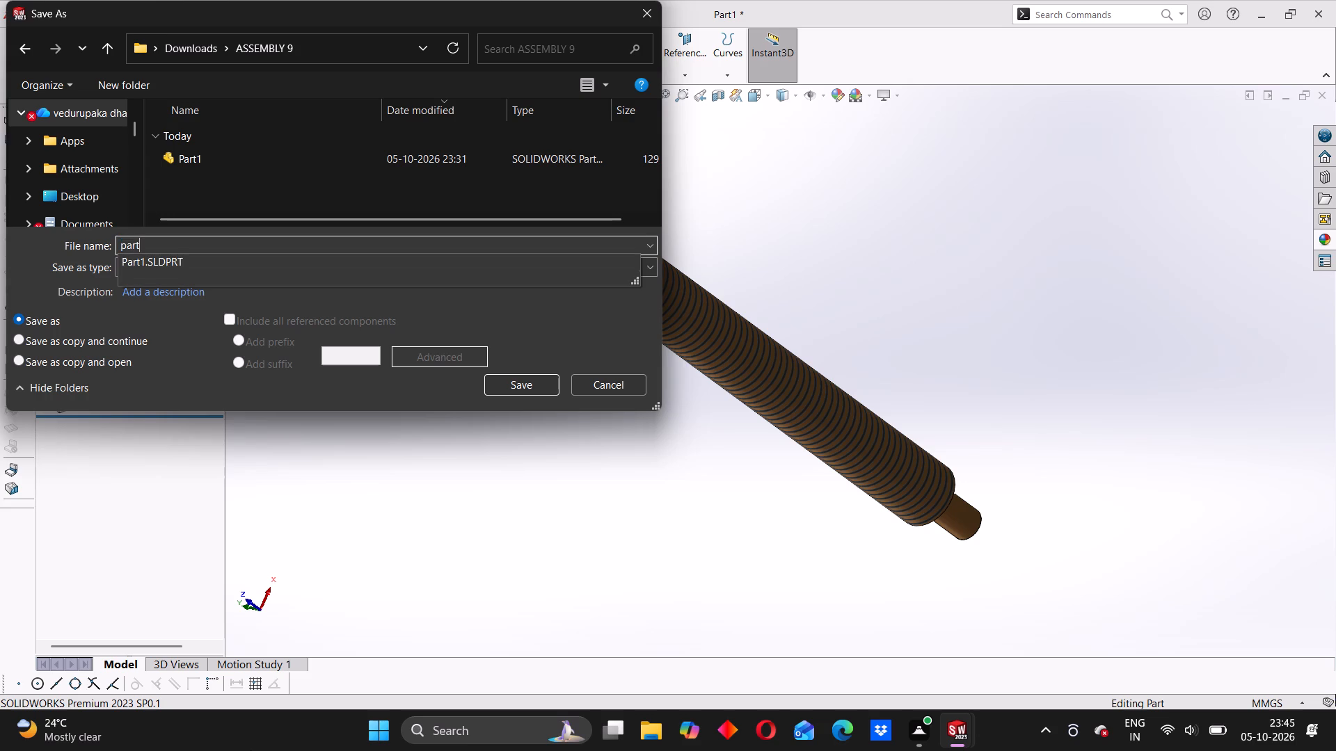
{"action": "key", "text": "2"}
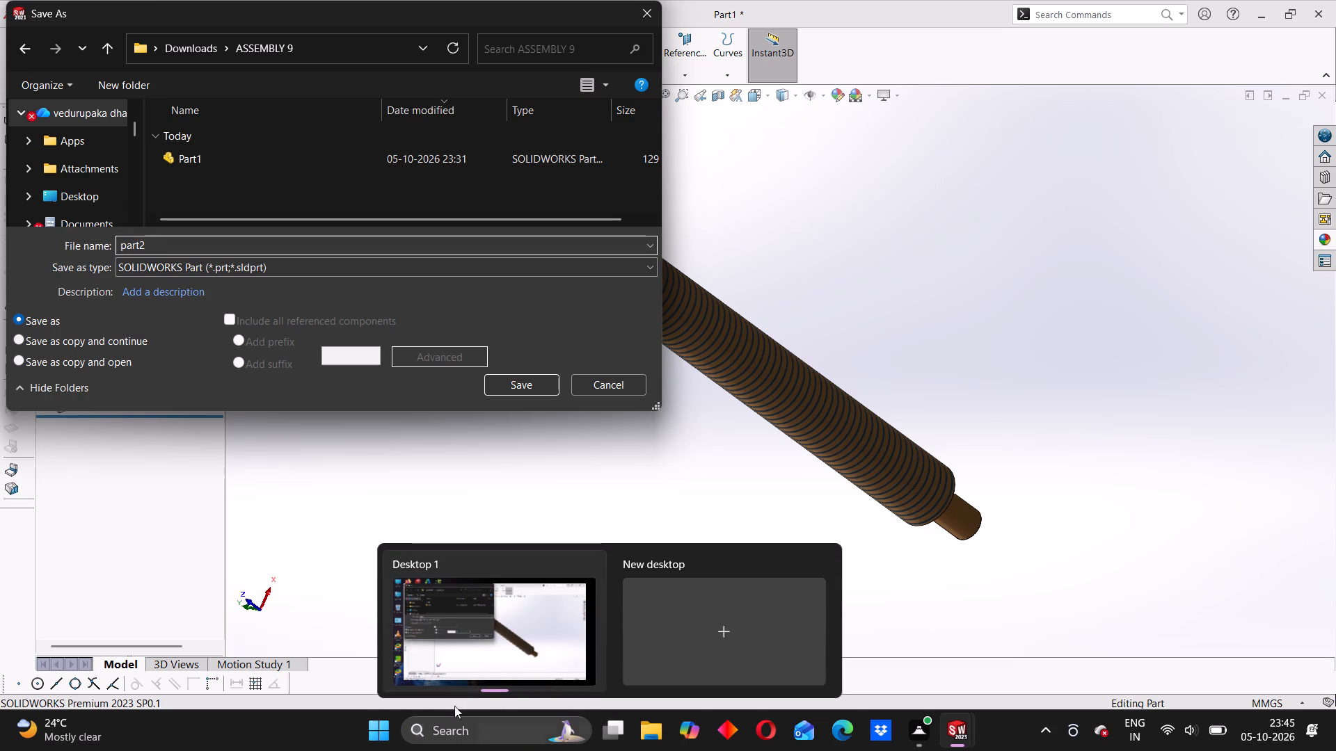
{"action": "left_click", "coordinate": [509, 379]}
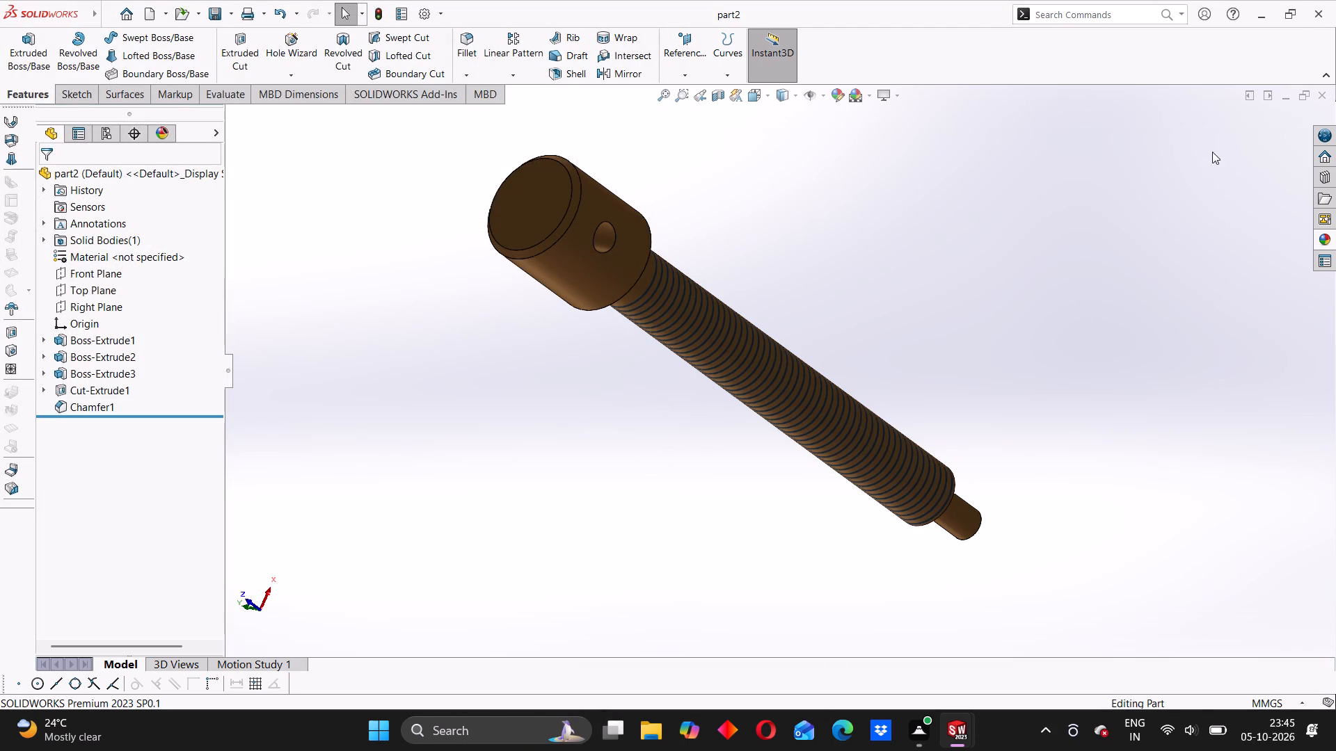
Close the SOLIDWORKS application.
{"action": "left_click", "coordinate": [1319, 12]}
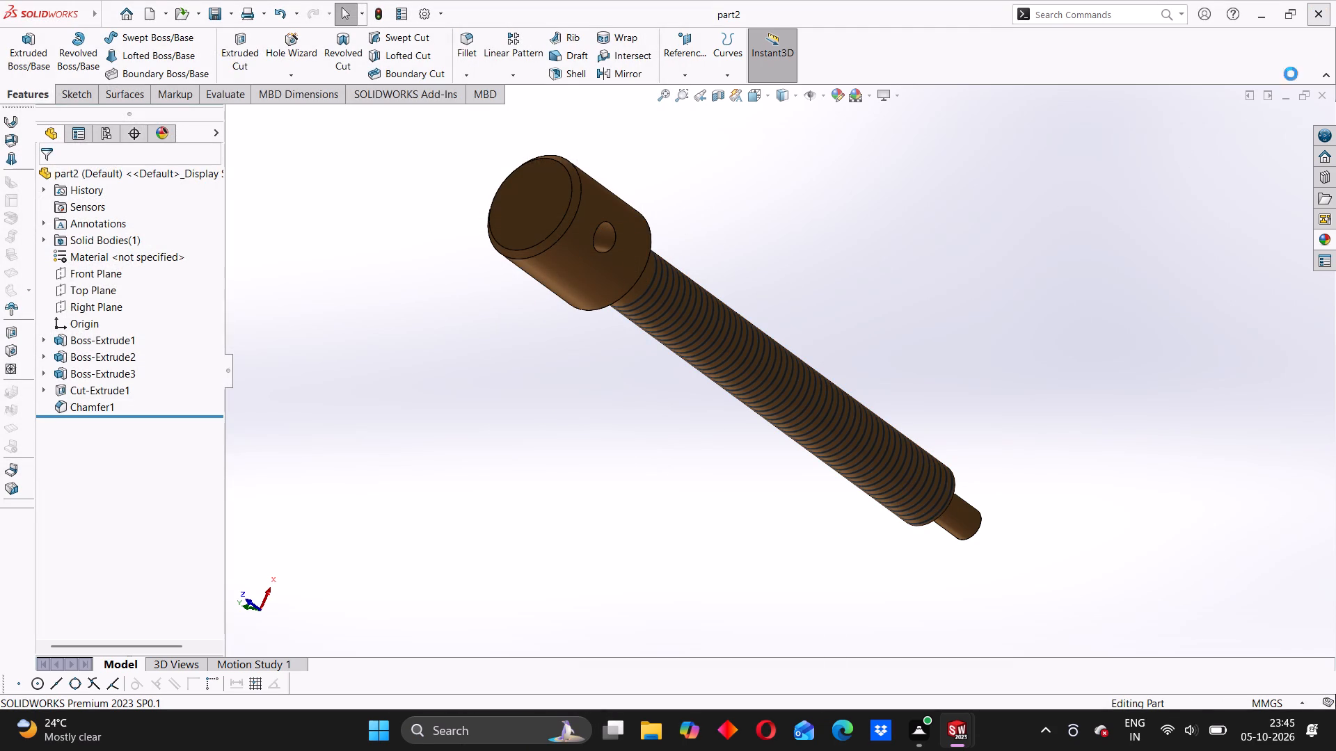
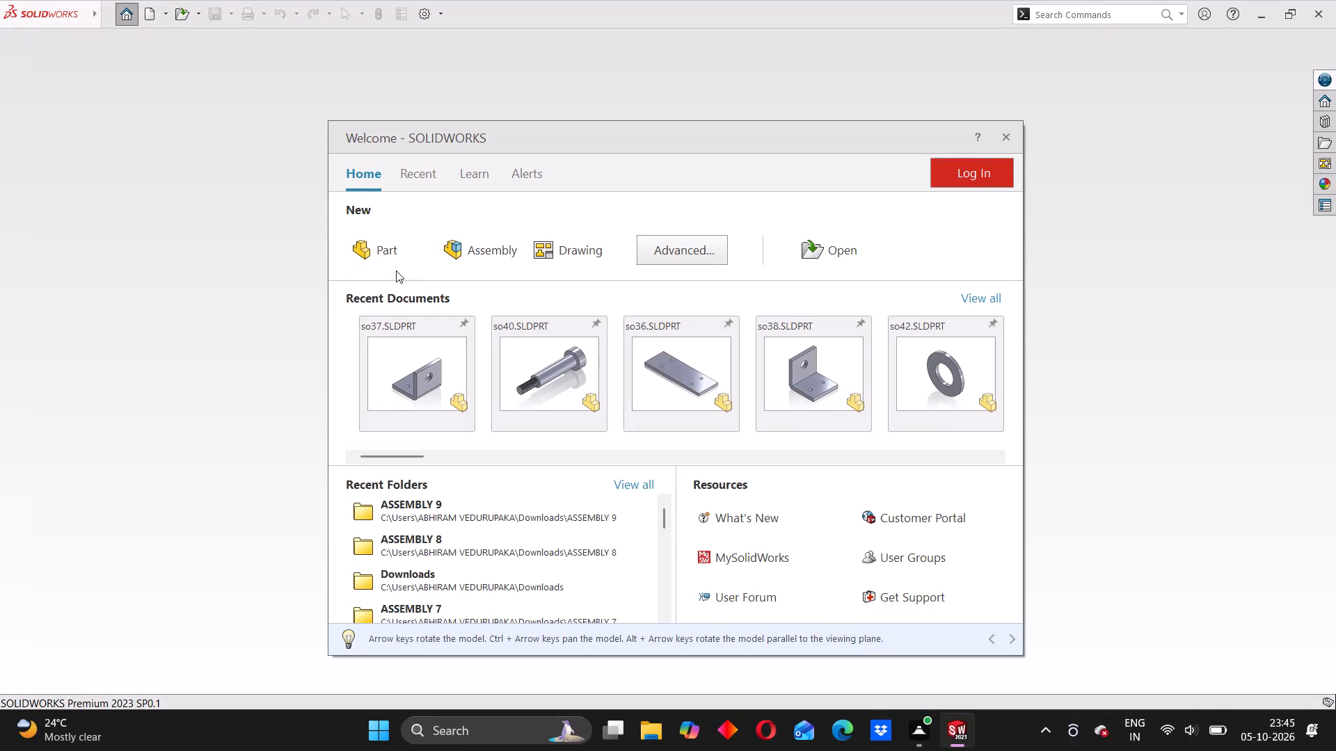
Start a new part and sketch a circle about 58.6 mm in diameter on the Front Plane, centred on the origin.
{"action": "left_click", "coordinate": [374, 239]}
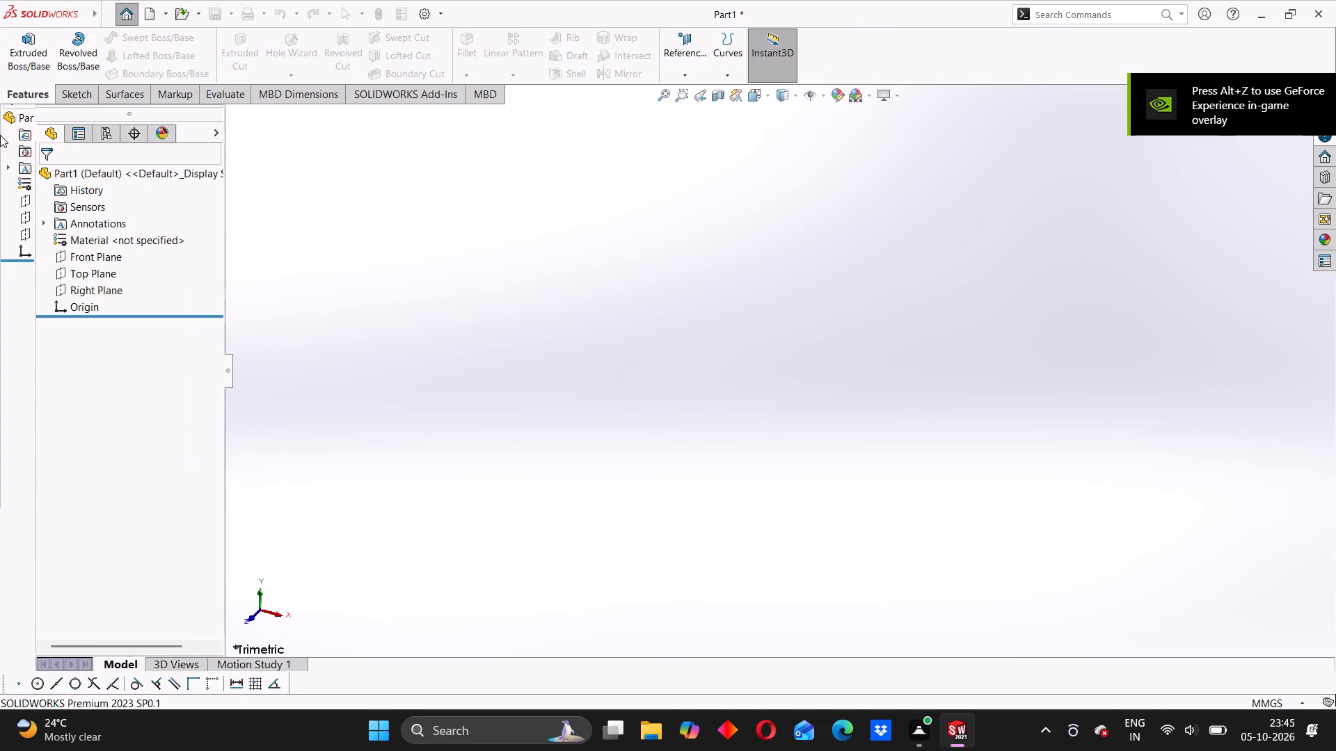
{"action": "left_click", "coordinate": [92, 260]}
{"action": "left_click", "coordinate": [104, 244]}
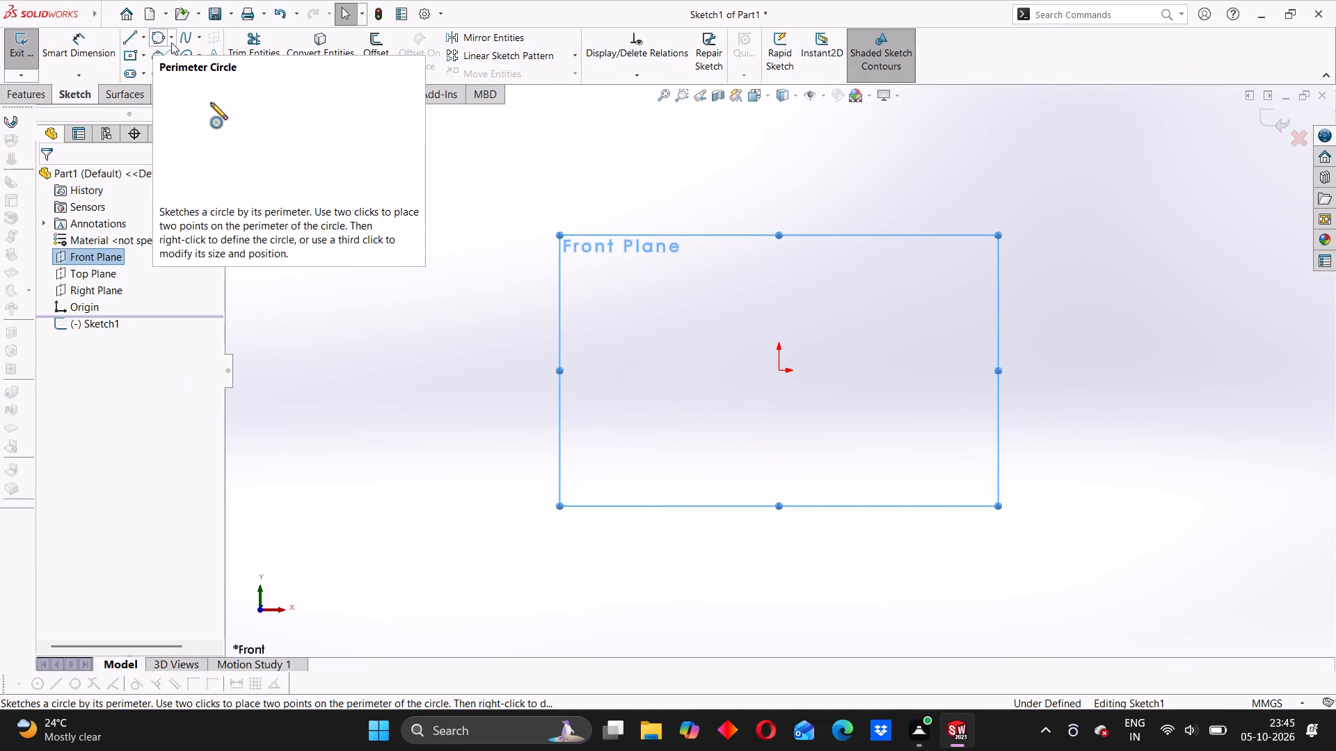
{"action": "left_click", "coordinate": [173, 38]}
{"action": "left_click", "coordinate": [180, 50]}
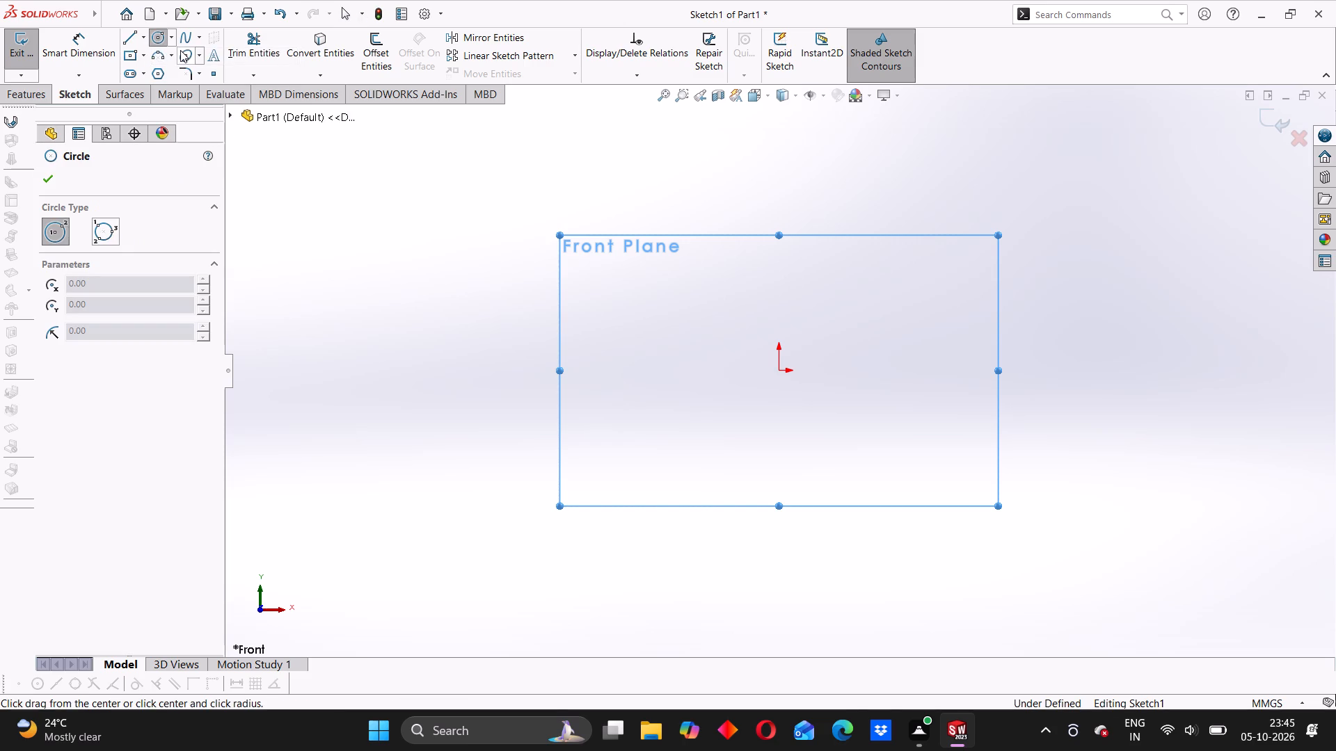
{"action": "left_click", "coordinate": [778, 371]}
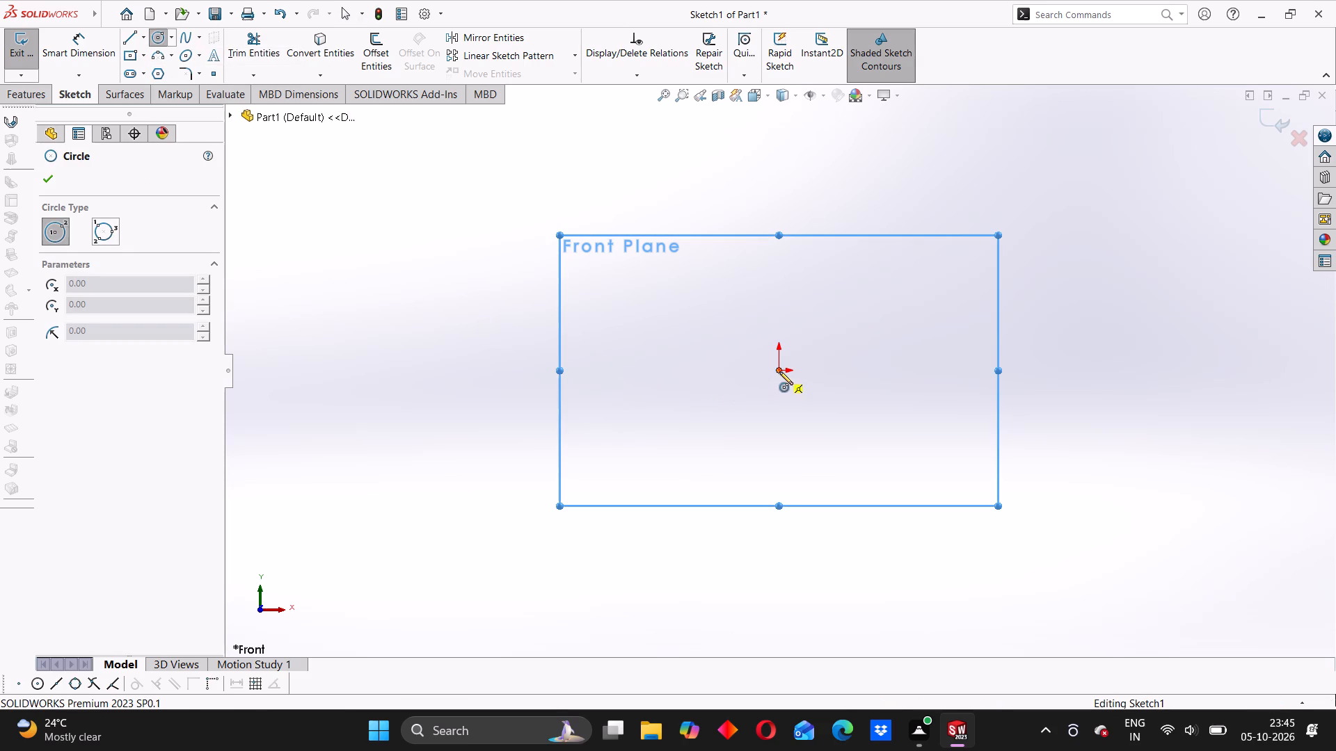
{"action": "left_click", "coordinate": [808, 305]}
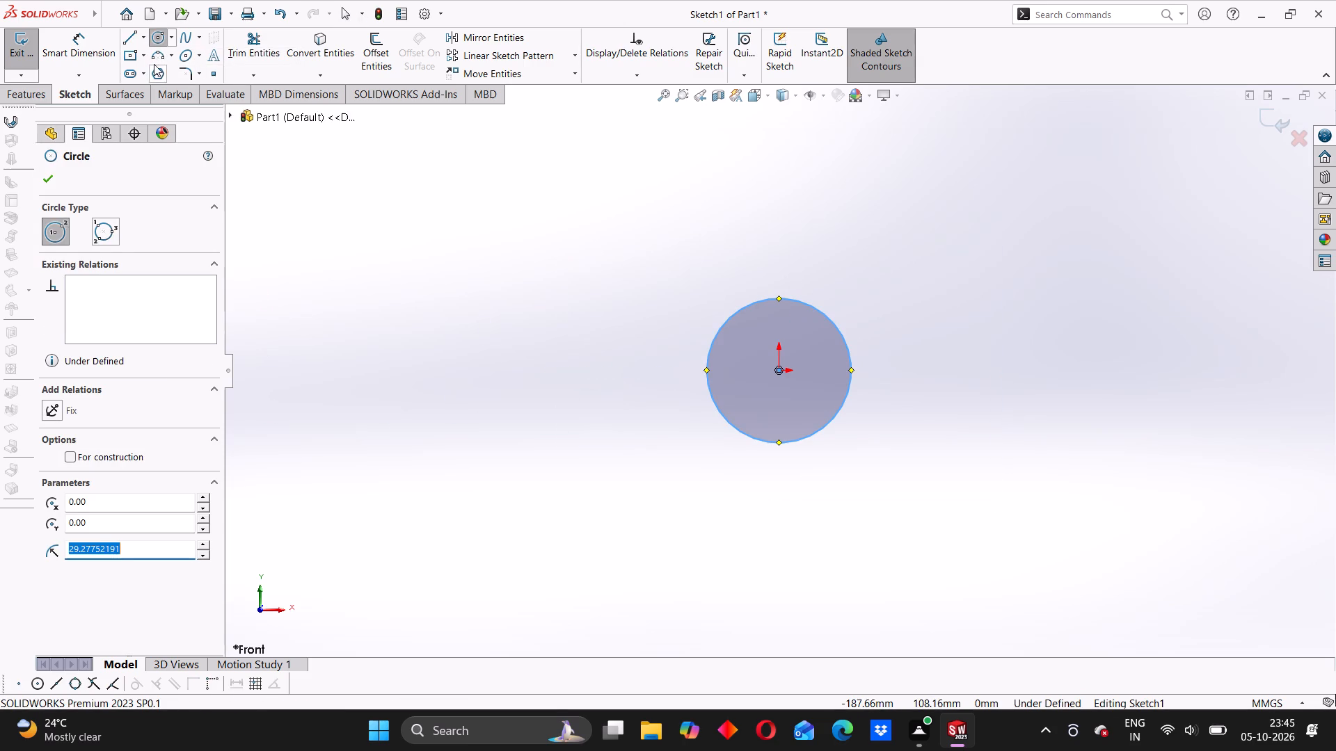
Dimension the circle's diameter and set it to 5 mm.
{"action": "left_click", "coordinate": [100, 60]}
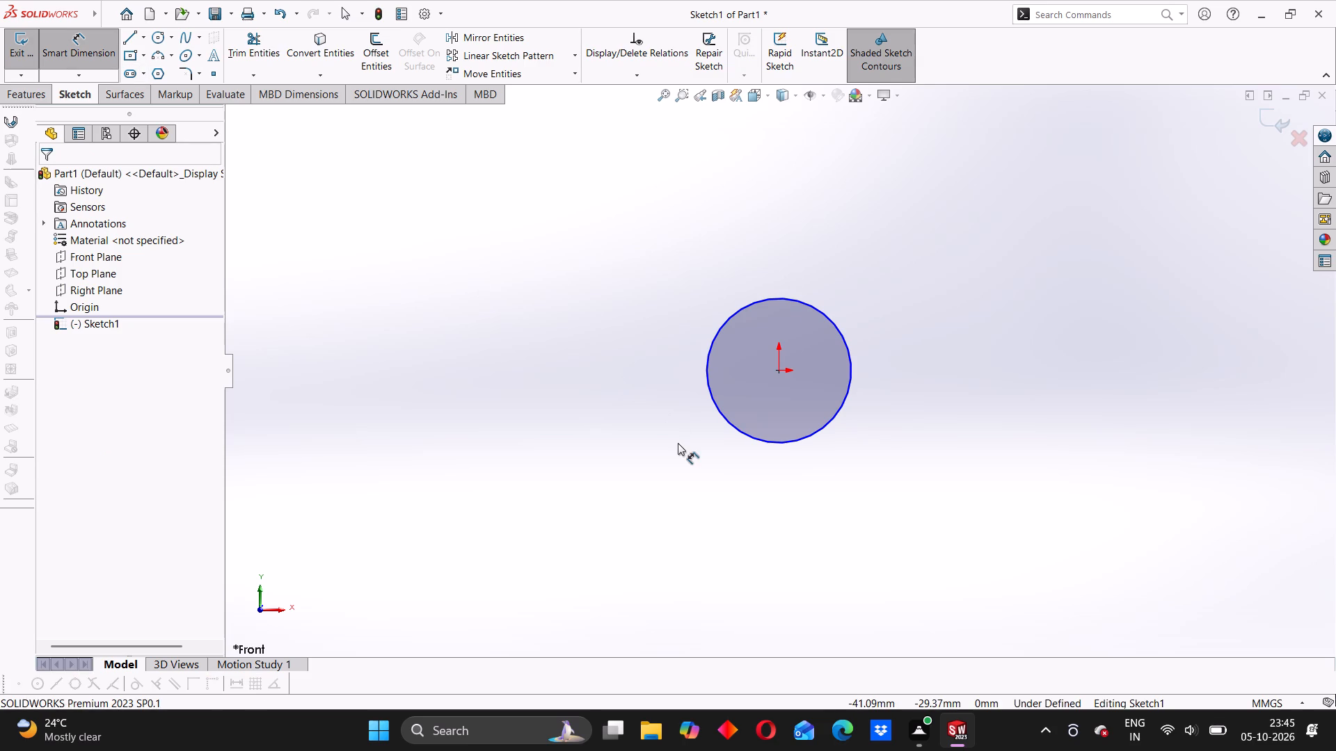
{"action": "left_click", "coordinate": [733, 317]}
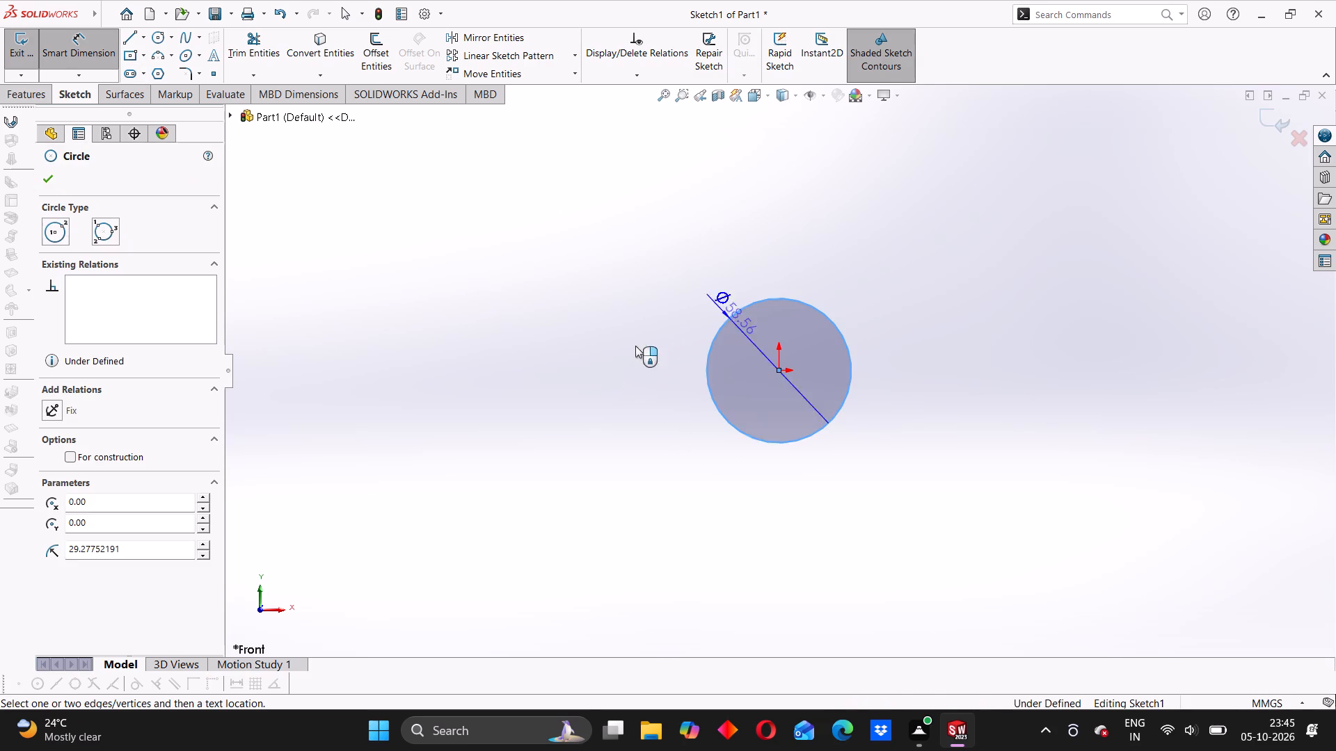
{"action": "left_click", "coordinate": [619, 351]}
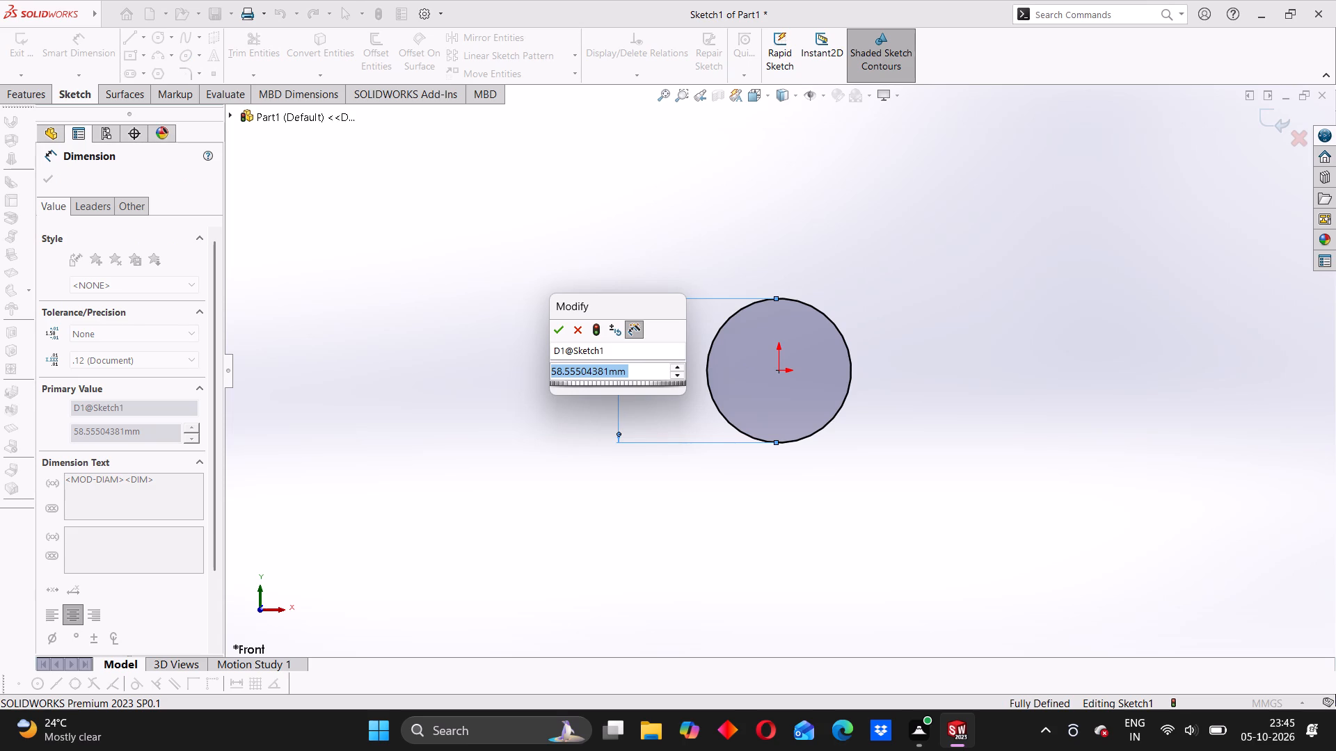
{"action": "key", "text": "5"}
{"action": "key", "text": "Return"}
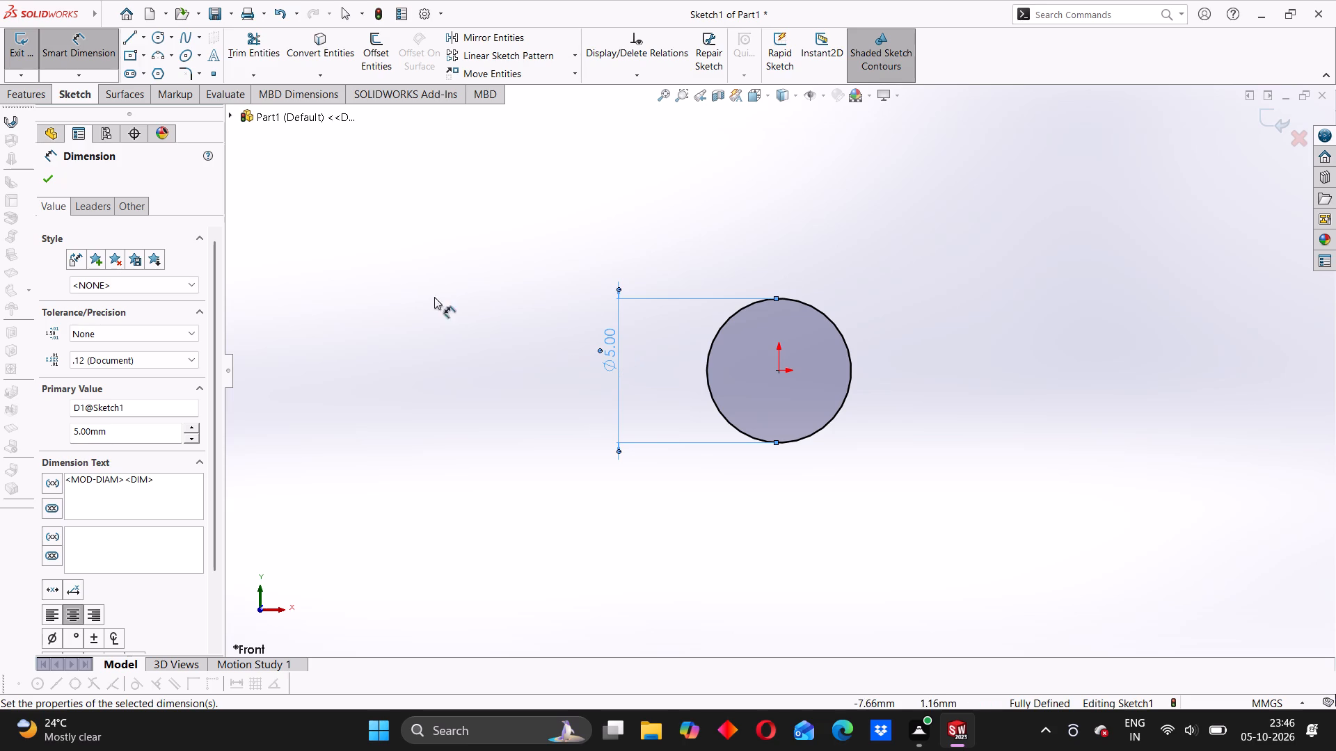
{"action": "left_click", "coordinate": [47, 179]}
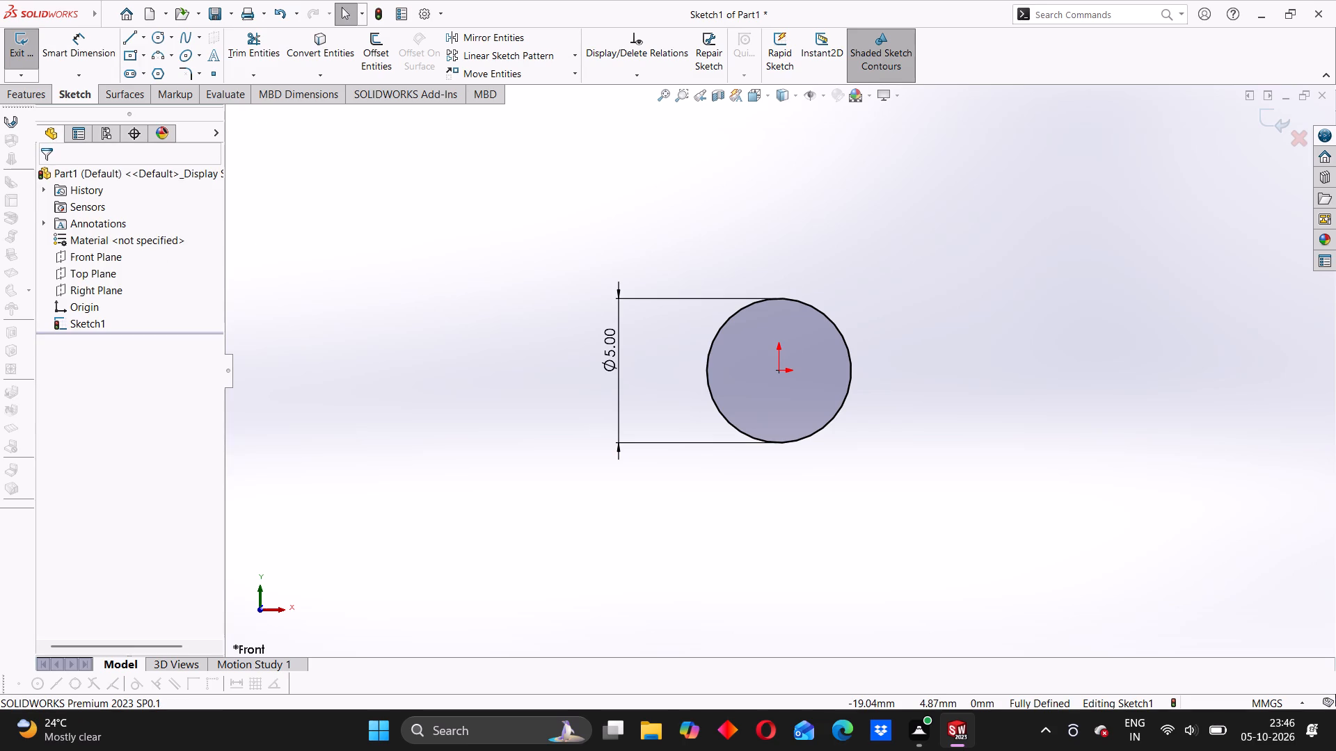
Extrude the circle into a rod with the Mid Plane end condition and a total depth of 96 mm.
{"action": "left_click", "coordinate": [36, 100]}
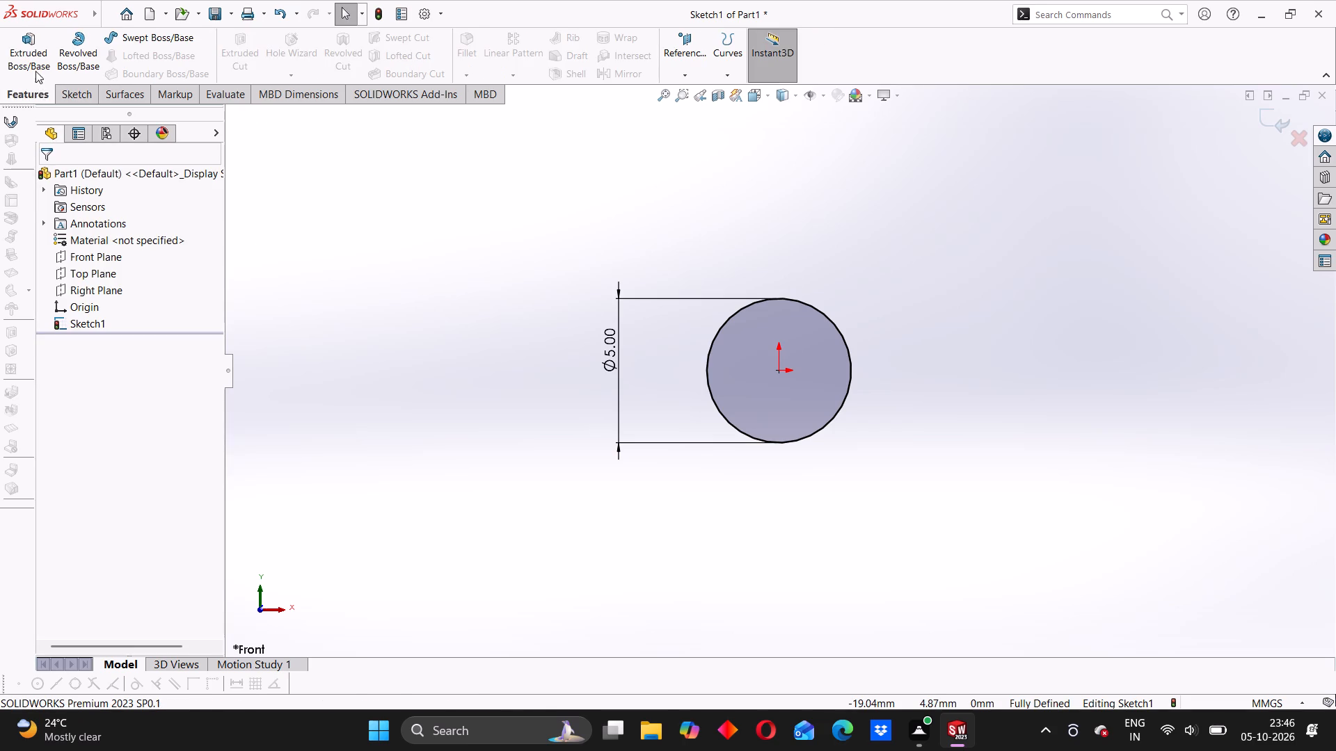
{"action": "left_click", "coordinate": [47, 56]}
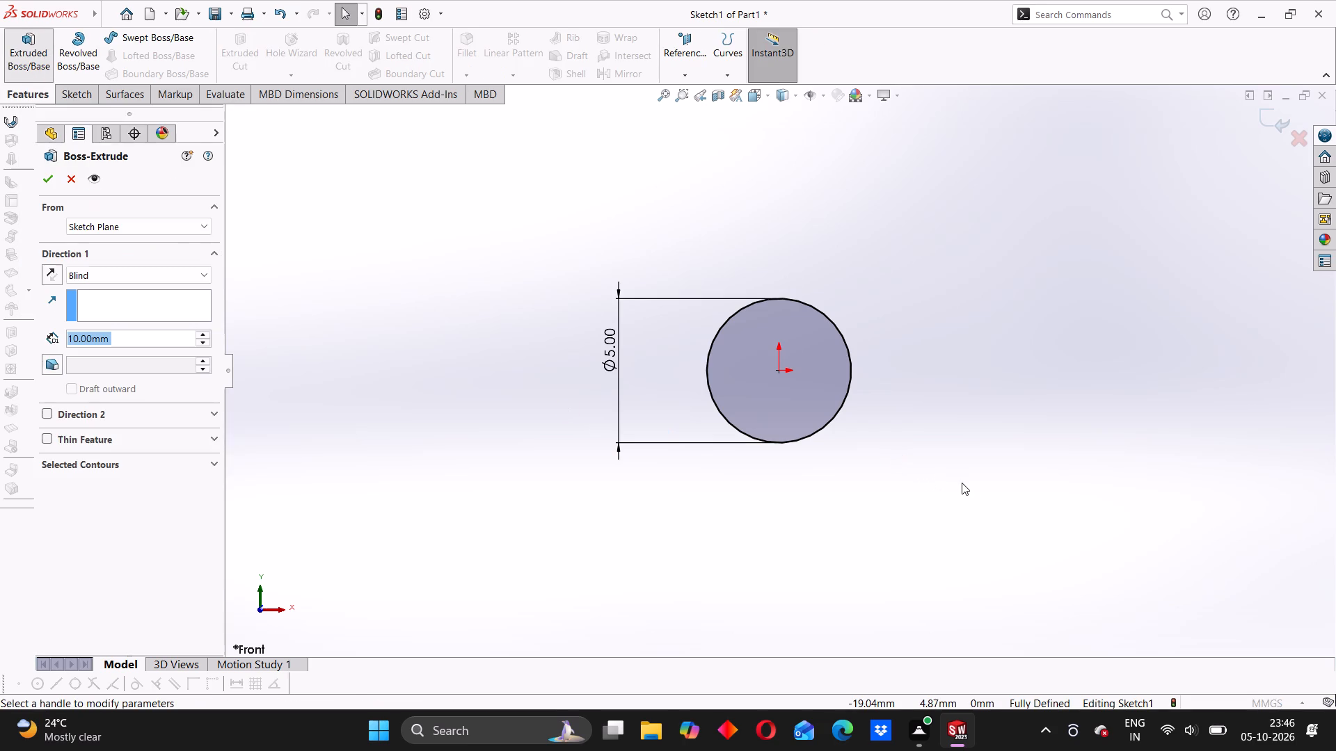
{"action": "scroll", "coordinate": [765, 463], "scroll_direction": "up", "scroll_amount": 5}
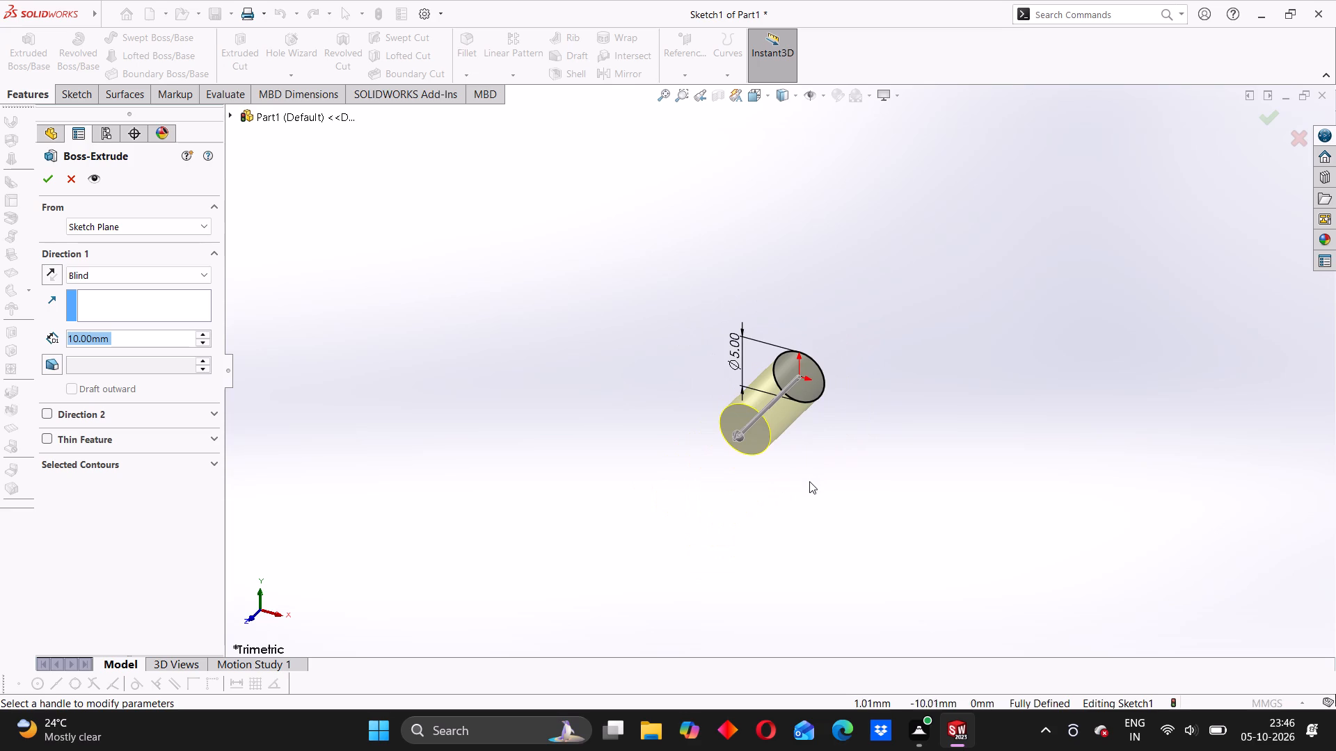
{"action": "middle_click_drag", "start_coordinate": [807, 481], "coordinate": [704, 465]}
{"action": "scroll", "coordinate": [740, 396], "scroll_direction": "down", "scroll_amount": 3}
{"action": "middle_click_drag", "start_coordinate": [747, 424], "coordinate": [812, 397]}
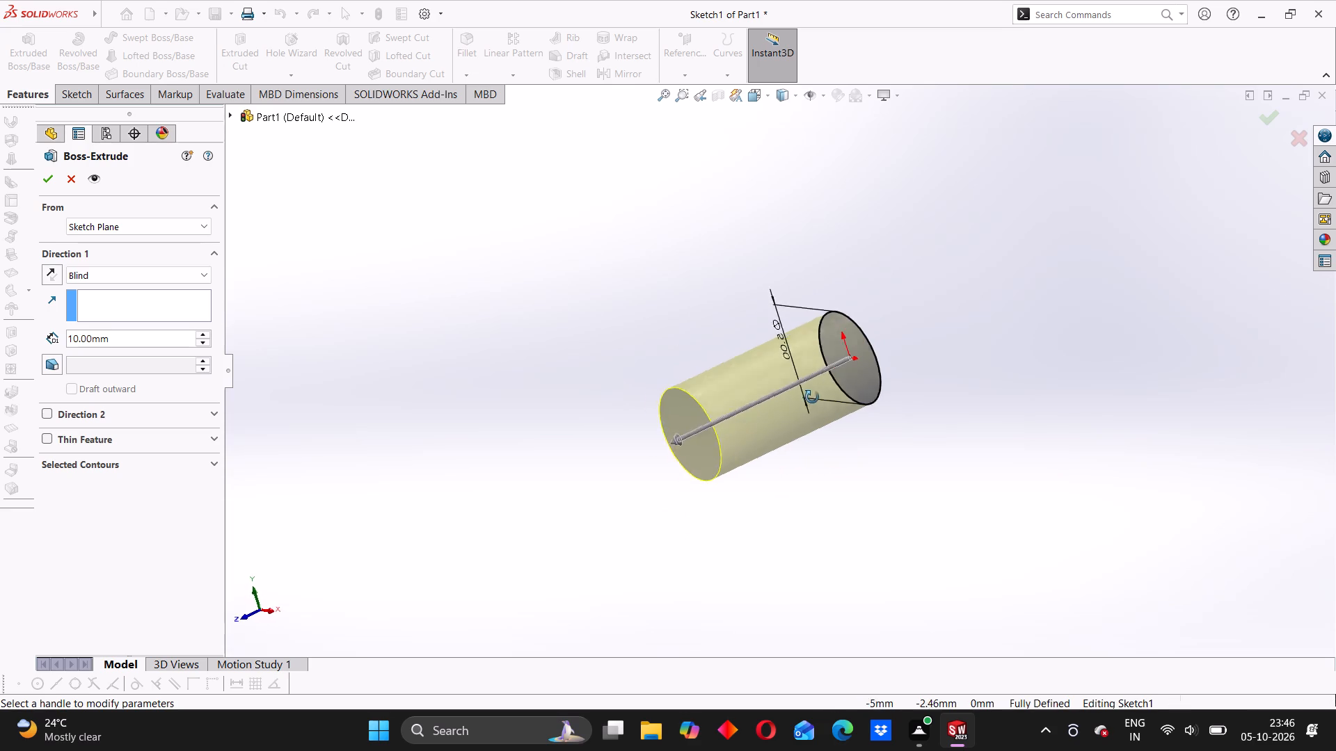
{"action": "middle_click_drag", "start_coordinate": [812, 397], "coordinate": [827, 361]}
{"action": "middle_click_drag", "start_coordinate": [825, 455], "coordinate": [742, 394]}
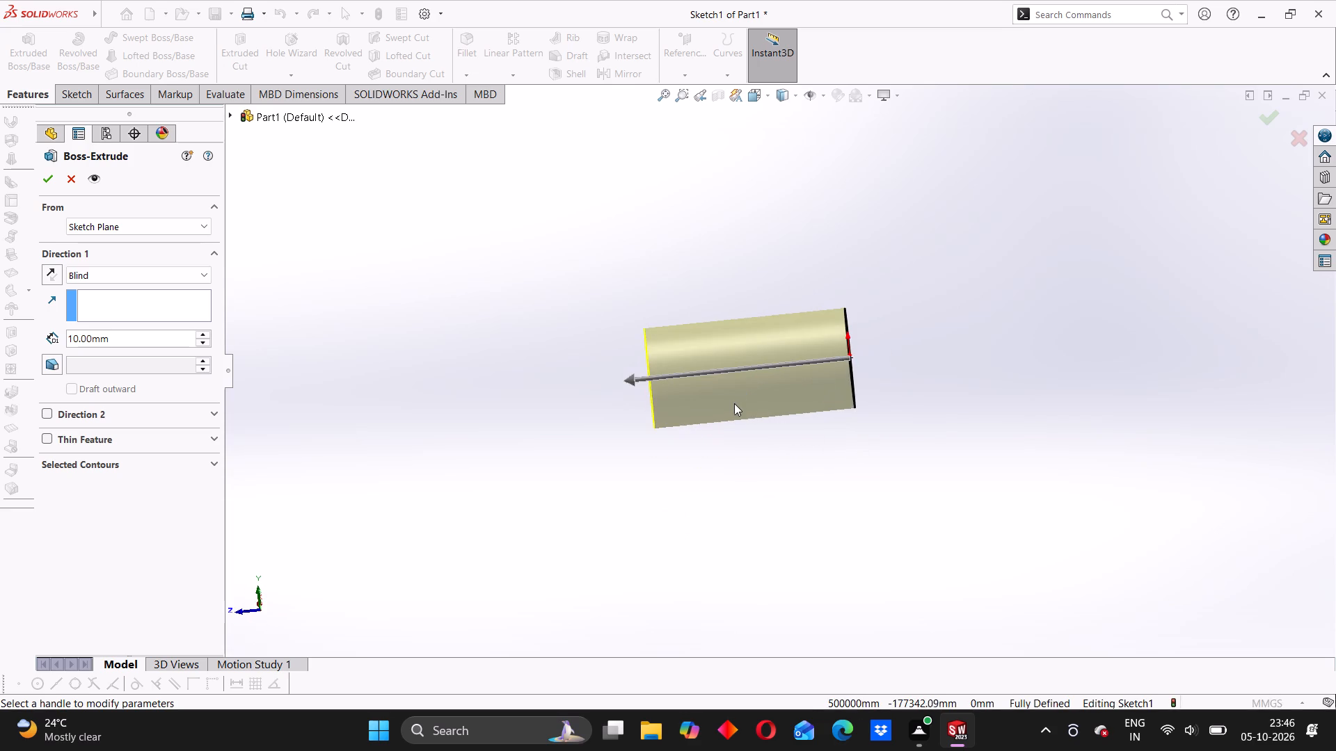
{"action": "scroll", "coordinate": [734, 403], "scroll_direction": "down", "scroll_amount": 1}
{"action": "middle_click_drag", "start_coordinate": [734, 403], "coordinate": [765, 412]}
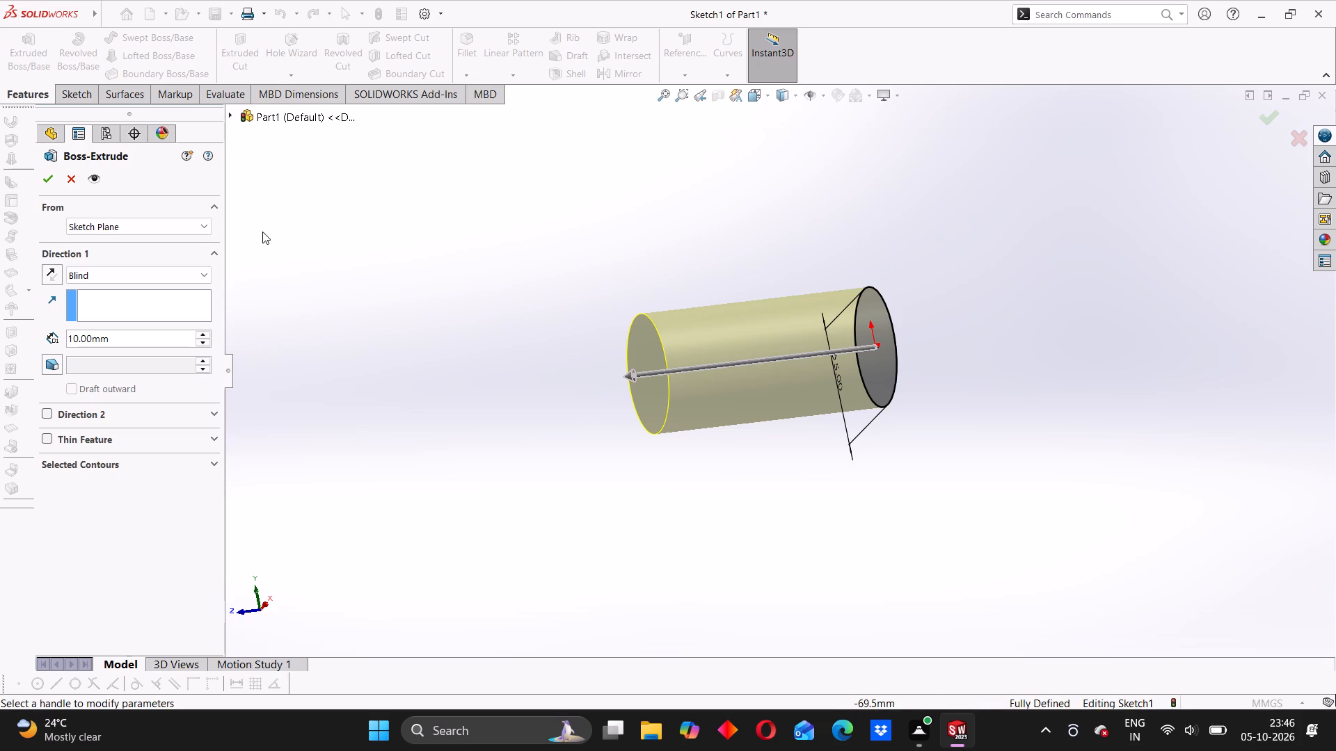
{"action": "left_click", "coordinate": [195, 275]}
{"action": "left_click", "coordinate": [110, 345]}
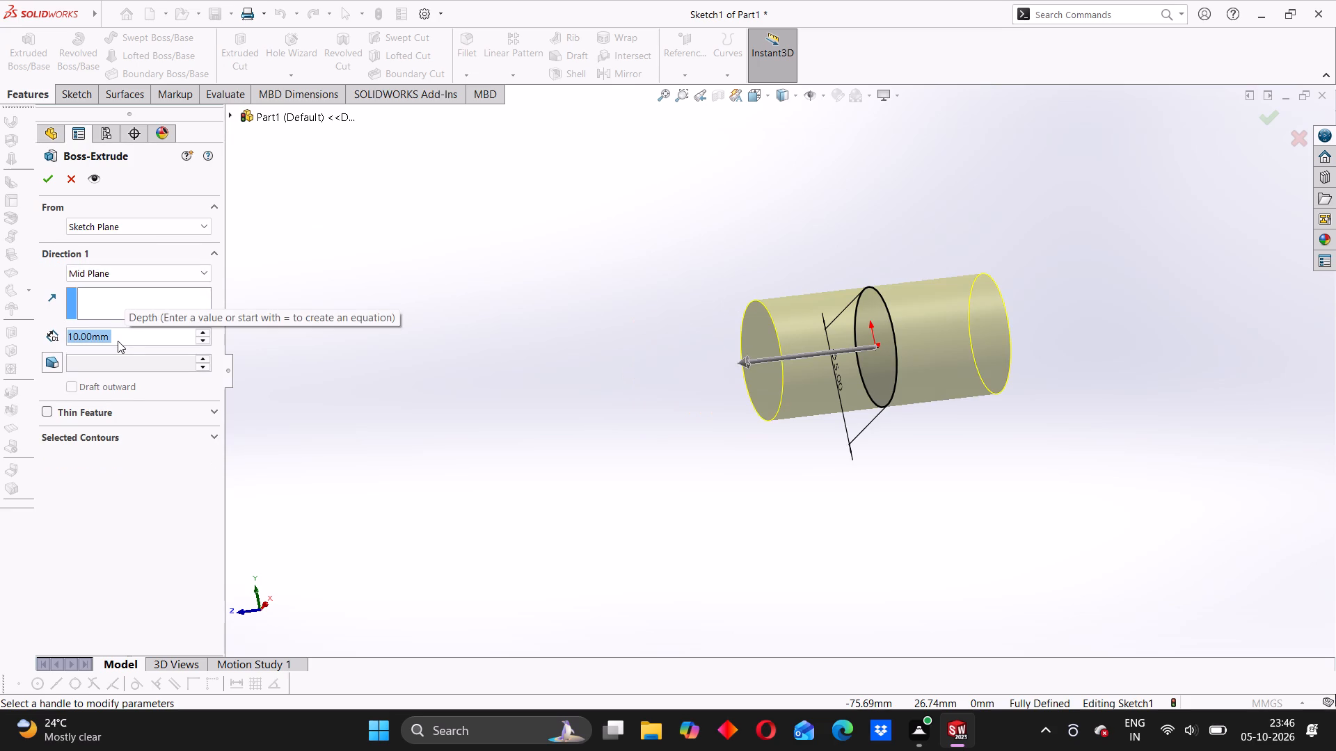
{"action": "type", "text": "96"}
{"action": "key", "text": "Return"}
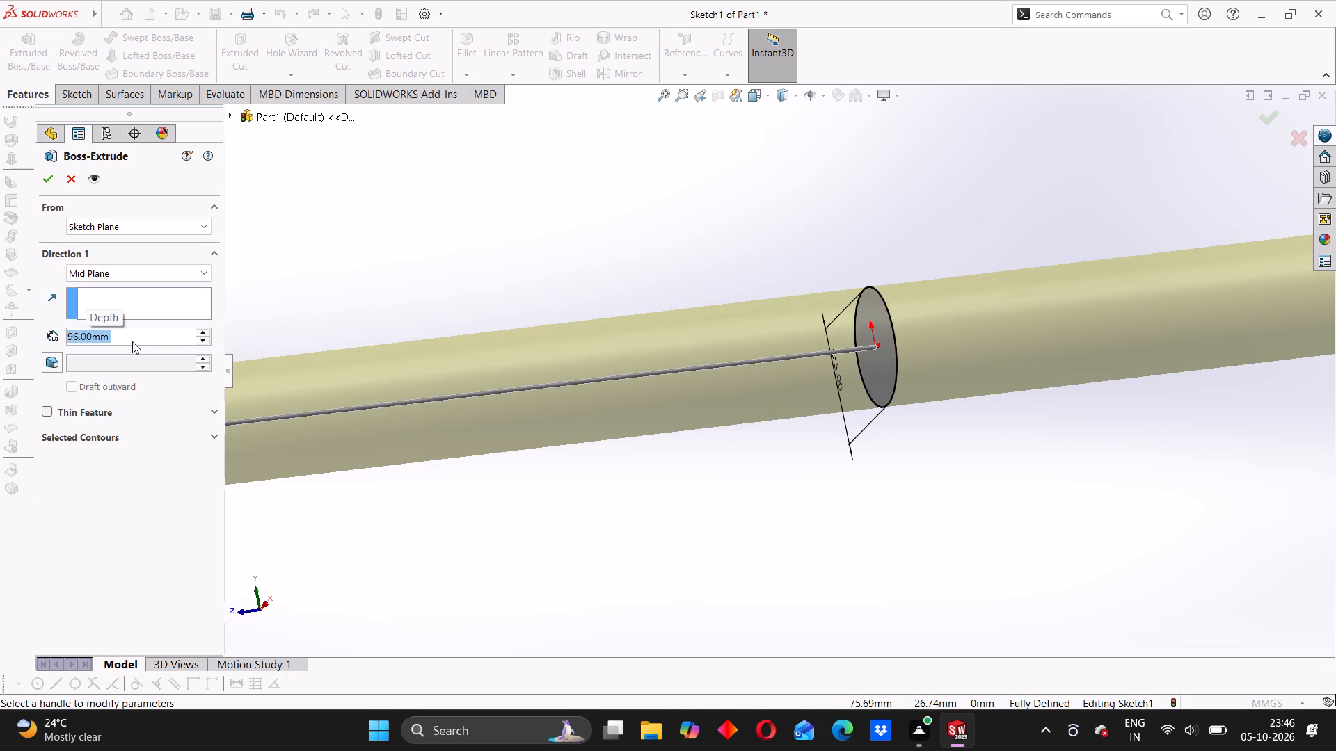
{"action": "scroll", "coordinate": [765, 491], "scroll_direction": "up", "scroll_amount": 6}
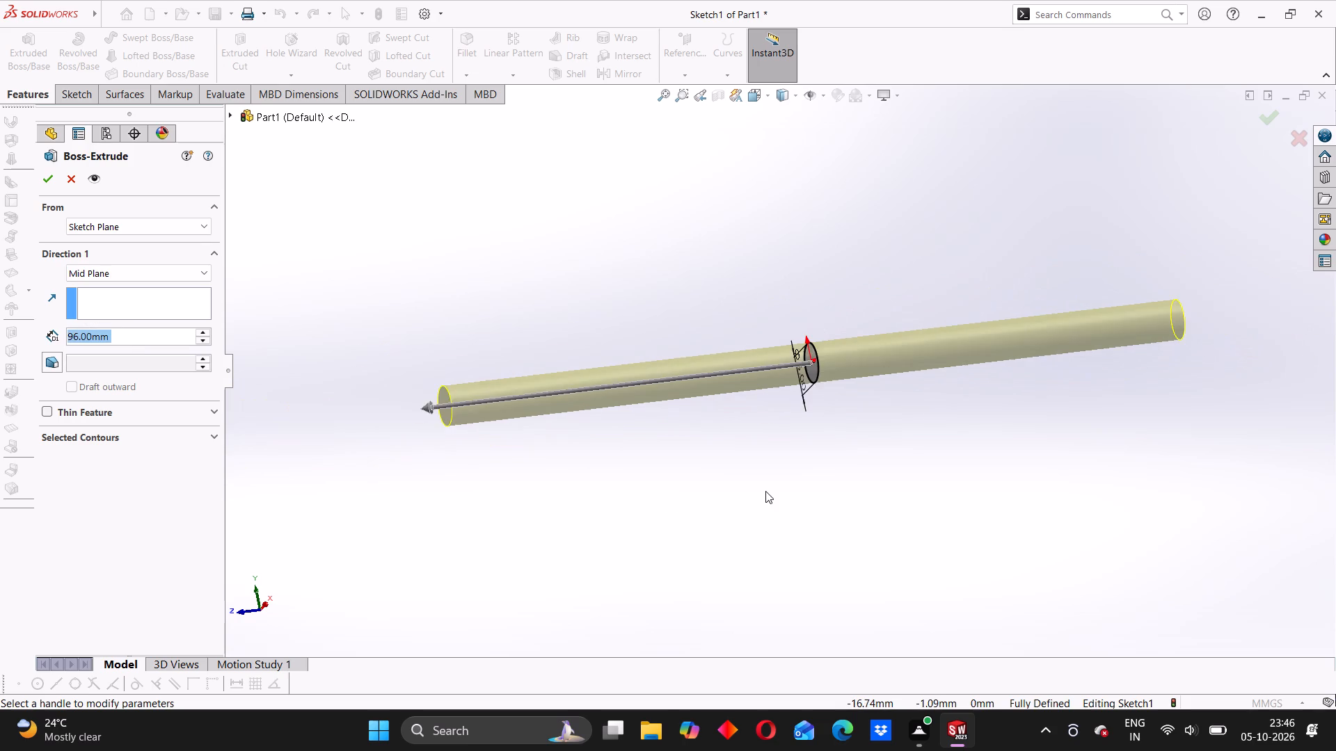
{"action": "scroll", "coordinate": [765, 491], "scroll_direction": "up", "scroll_amount": 4}
{"action": "middle_click_drag", "start_coordinate": [606, 449], "coordinate": [665, 477]}
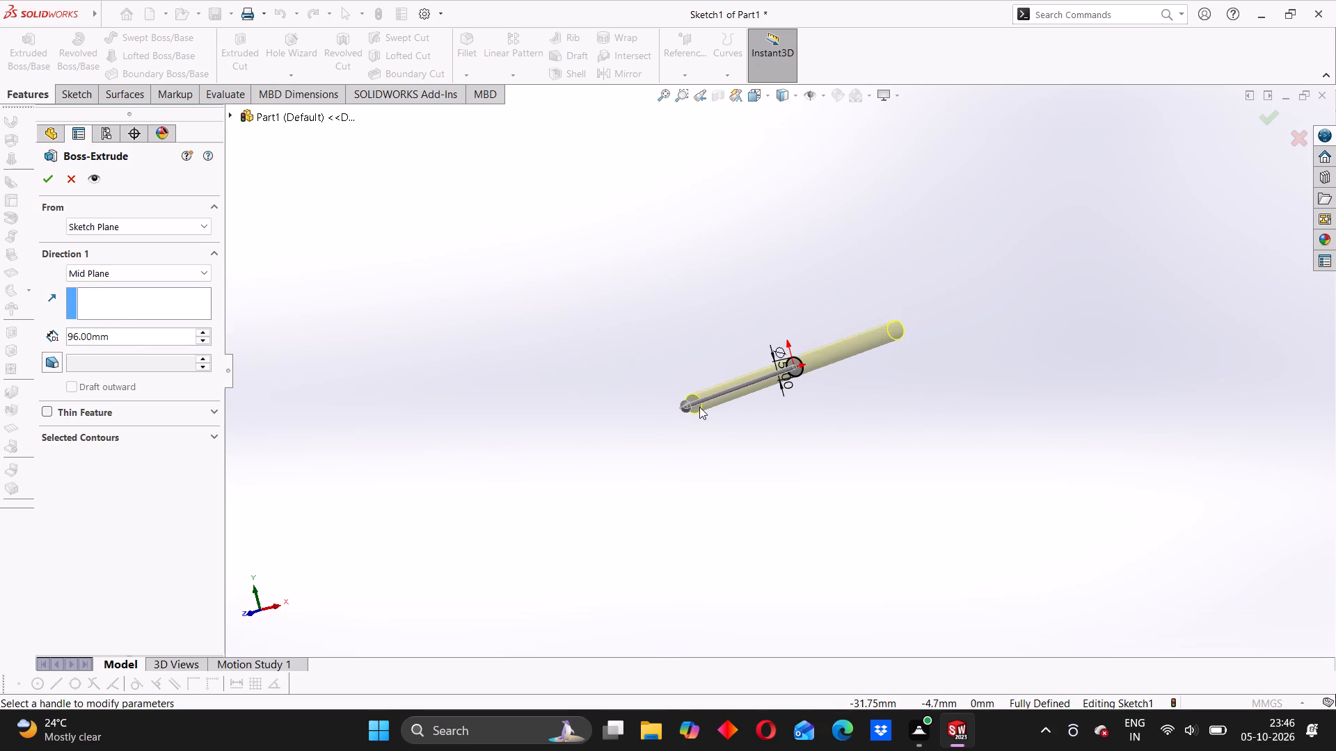
{"action": "scroll", "coordinate": [699, 407], "scroll_direction": "down", "scroll_amount": 5}
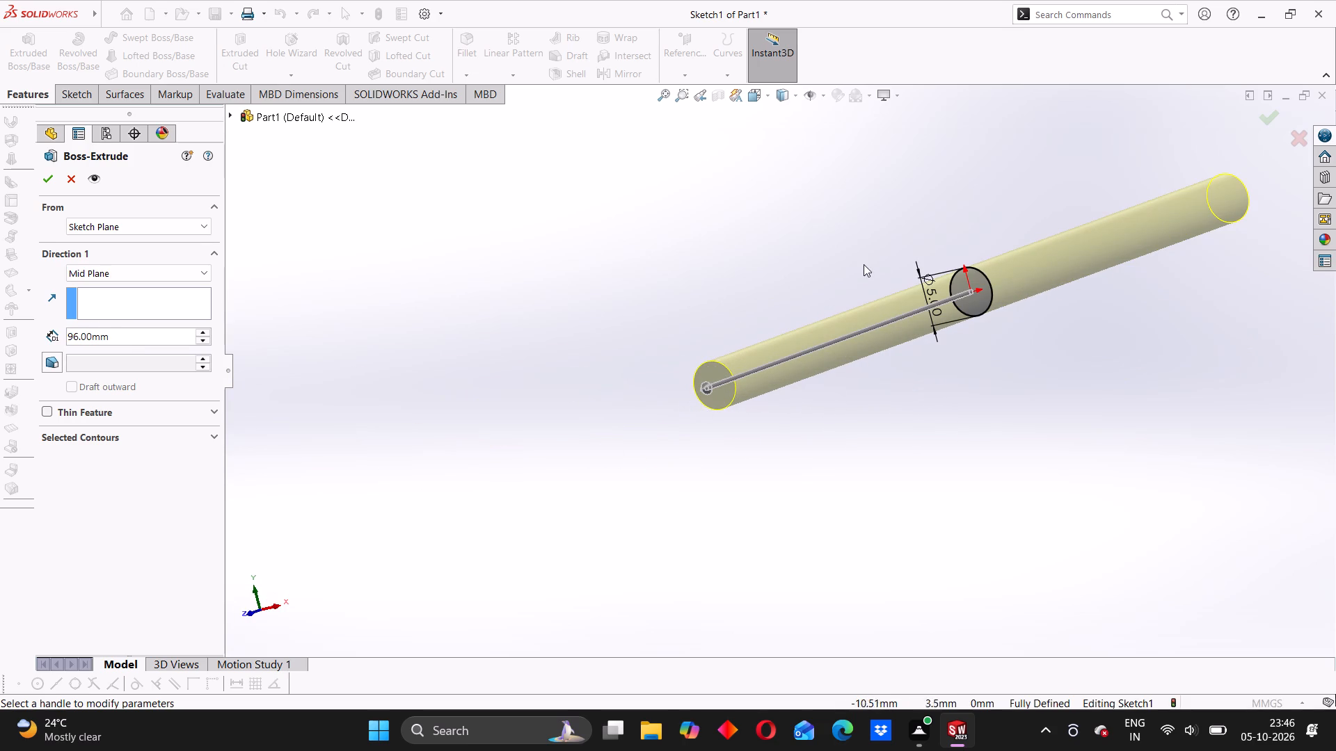
{"action": "scroll", "coordinate": [939, 378], "scroll_direction": "up", "scroll_amount": 1}
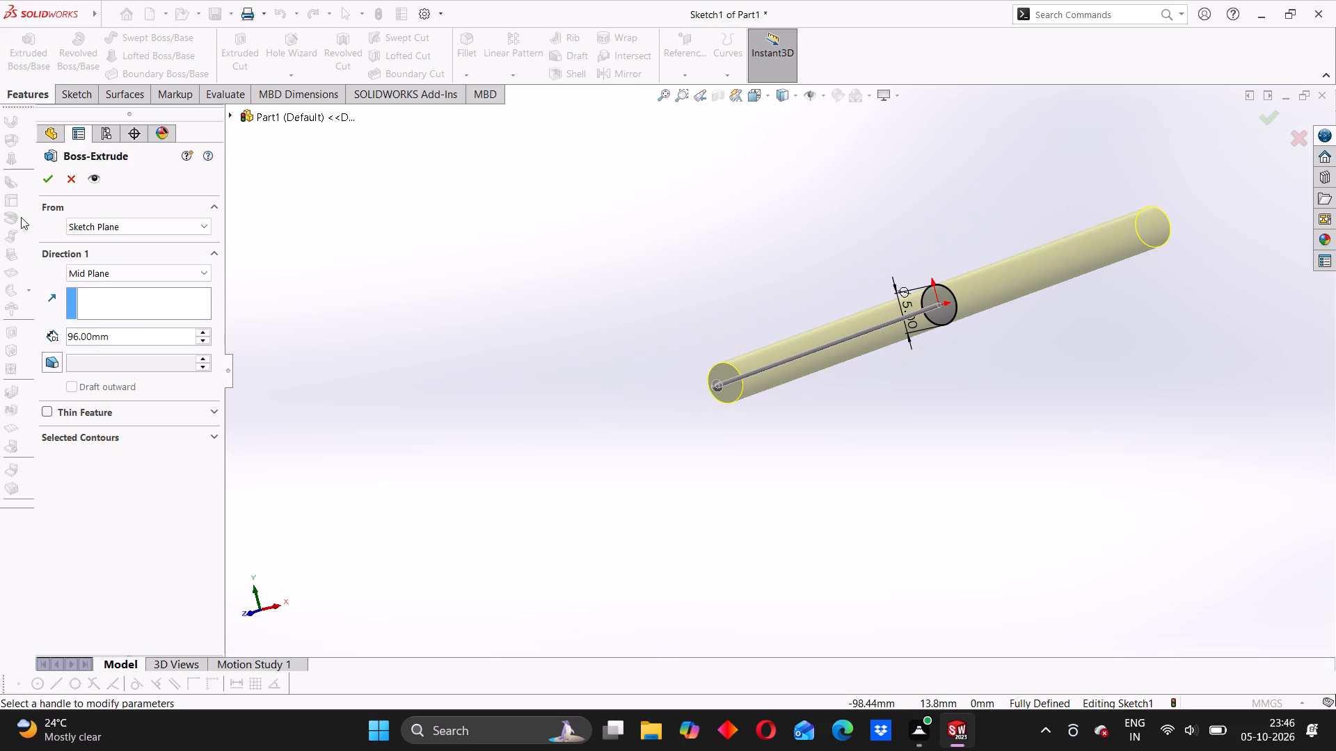
{"action": "left_click", "coordinate": [47, 182]}
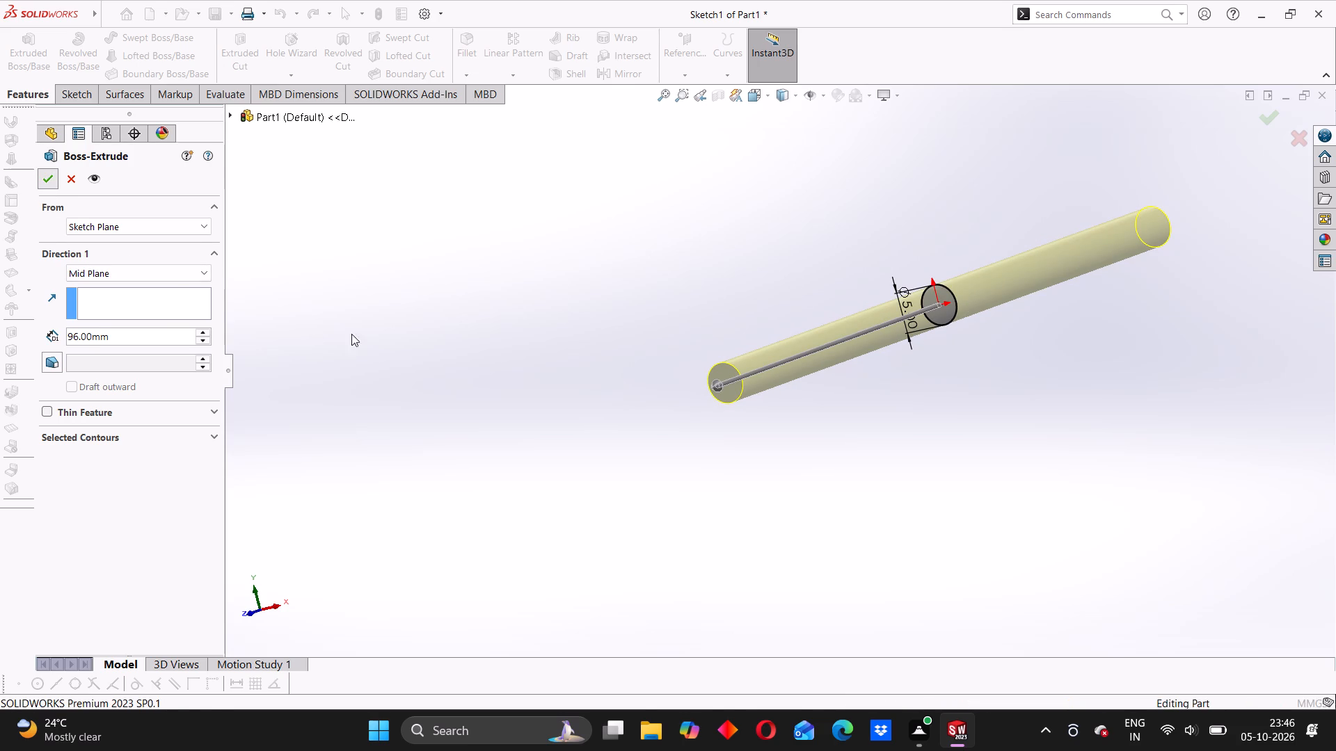
Apply the polished brass metal appearance to the whole rod part.
{"action": "scroll", "coordinate": [882, 292], "scroll_direction": "down", "scroll_amount": 2}
{"action": "middle_click_drag", "start_coordinate": [836, 325], "coordinate": [875, 341]}
{"action": "left_click", "coordinate": [818, 321]}
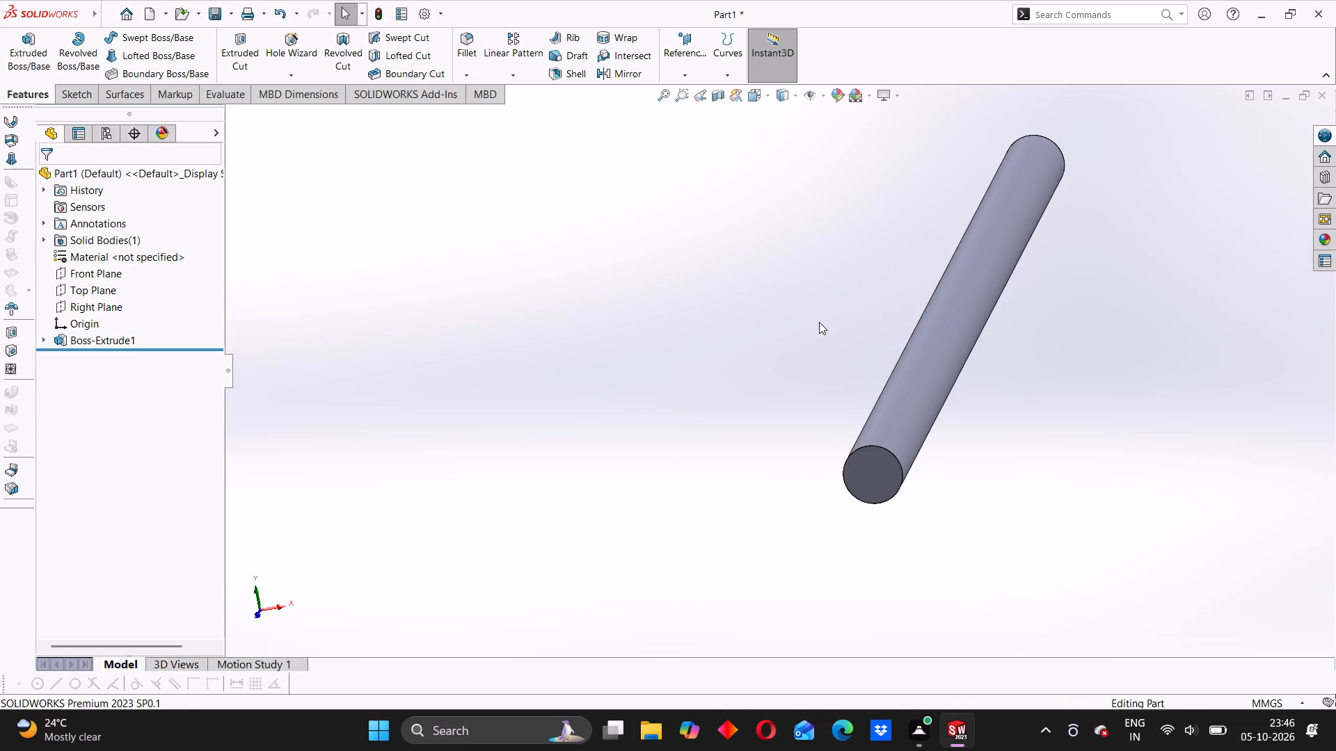
{"action": "middle_click_drag", "start_coordinate": [1033, 424], "coordinate": [980, 420]}
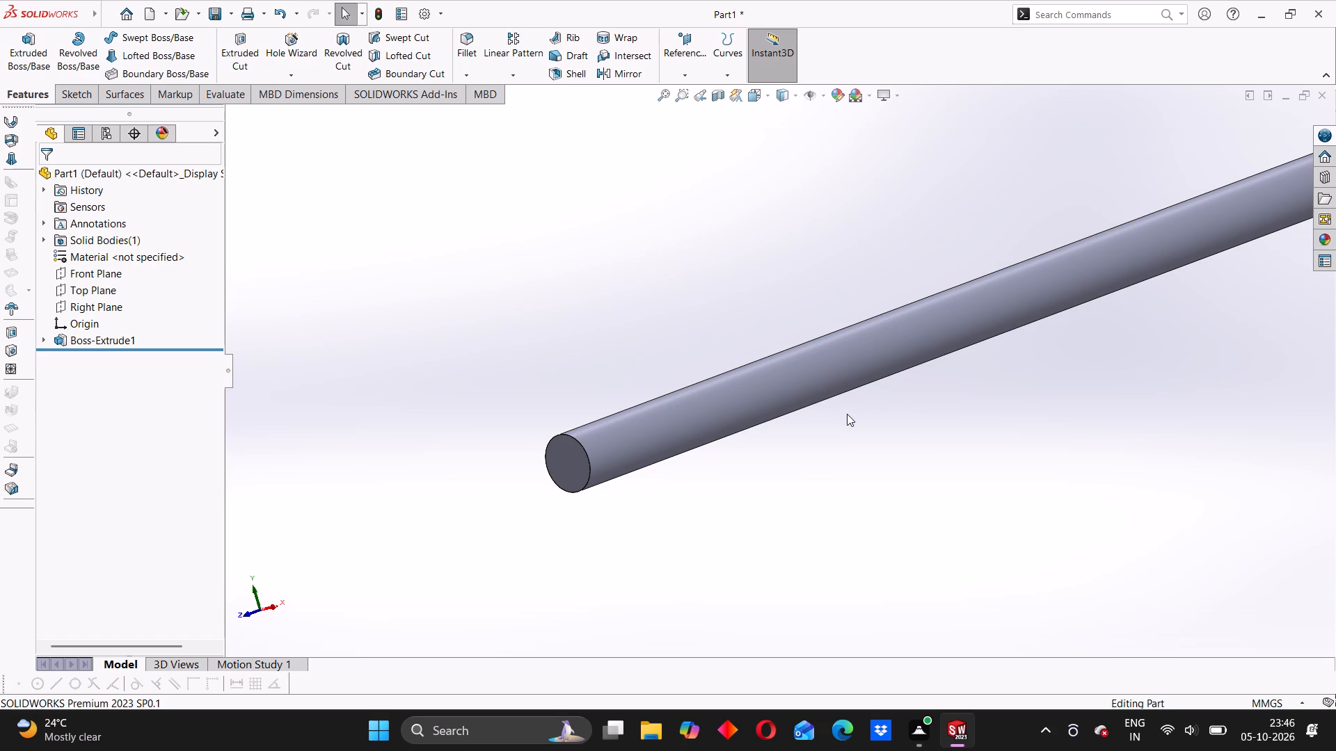
{"action": "scroll", "coordinate": [858, 396], "scroll_direction": "up", "scroll_amount": 4}
{"action": "right_click", "coordinate": [843, 350]}
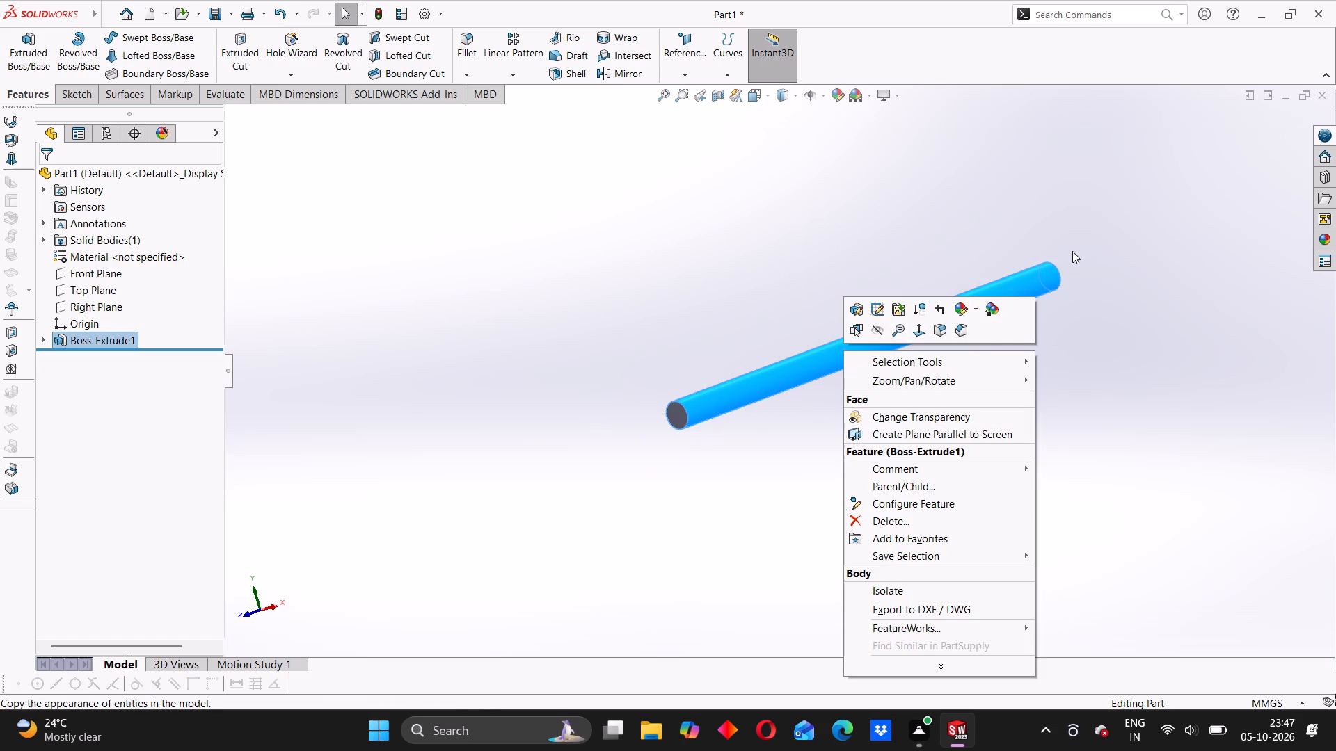
{"action": "left_click", "coordinate": [1097, 233]}
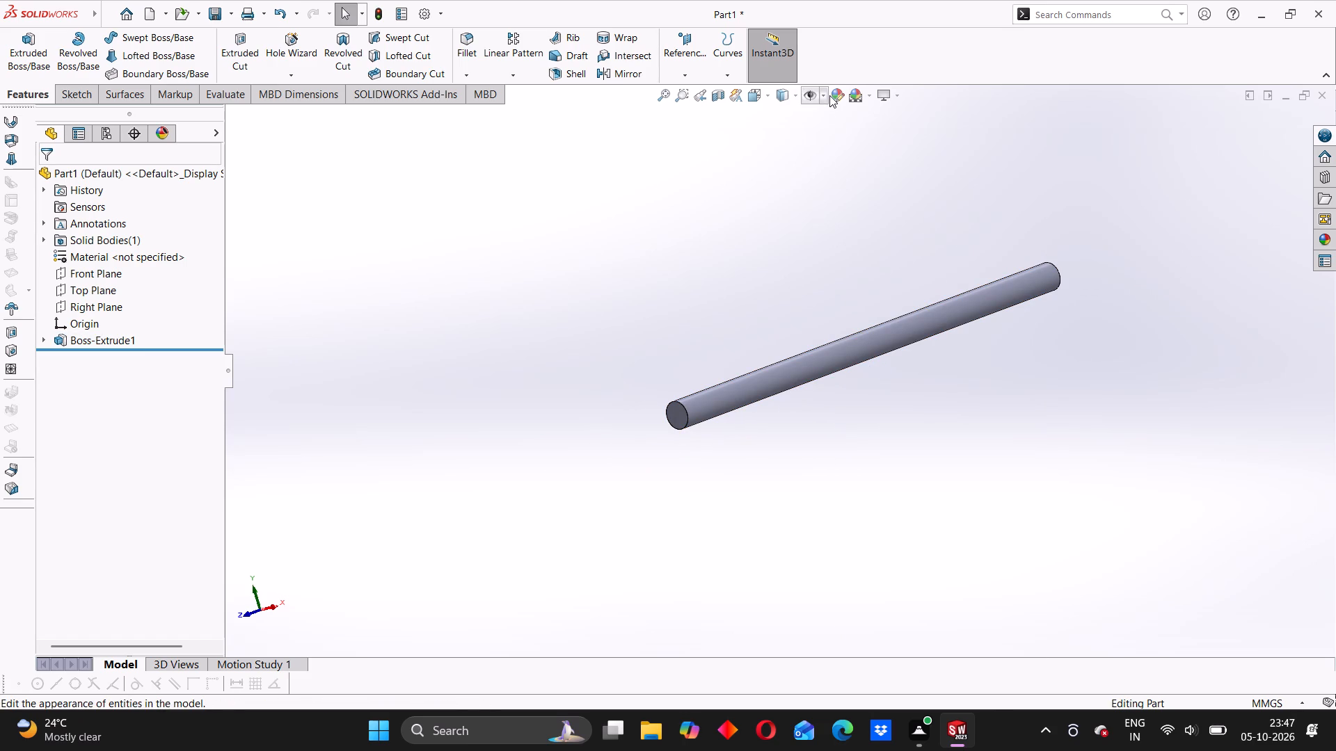
{"action": "left_click", "coordinate": [832, 92]}
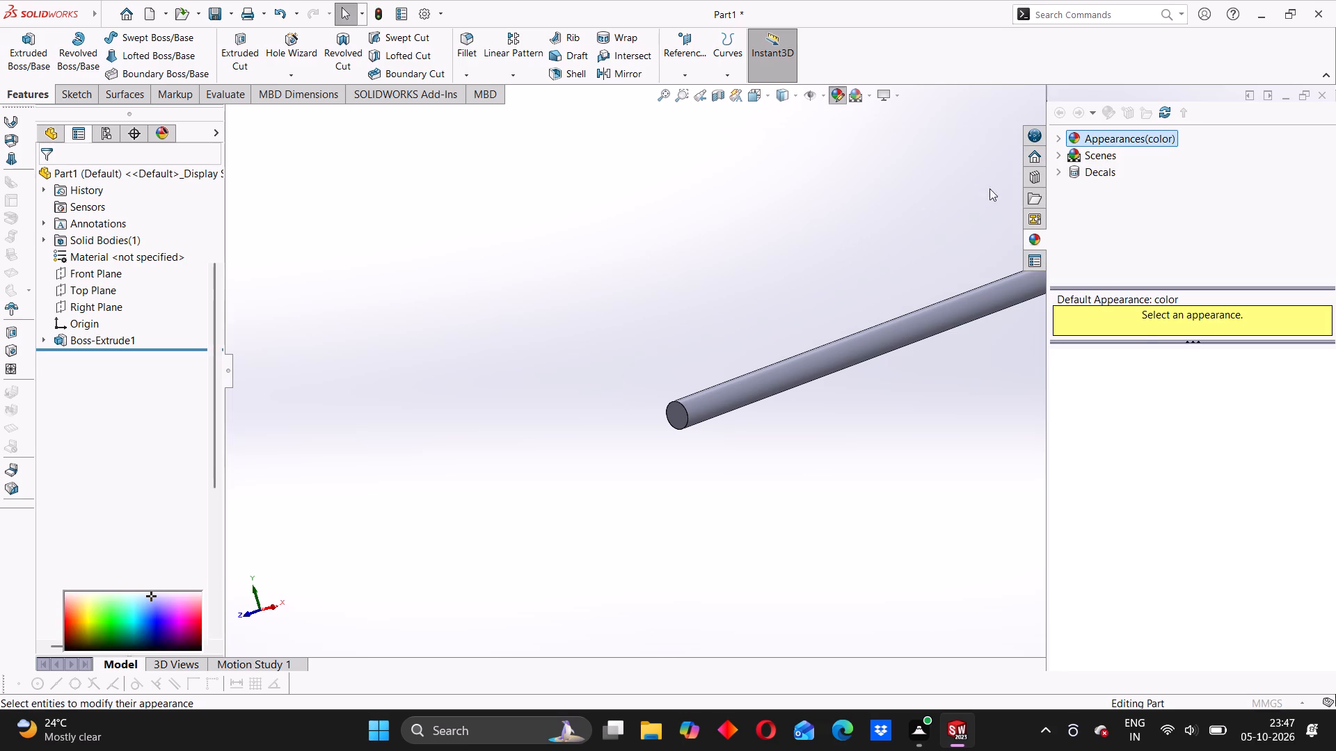
{"action": "left_click", "coordinate": [1063, 136]}
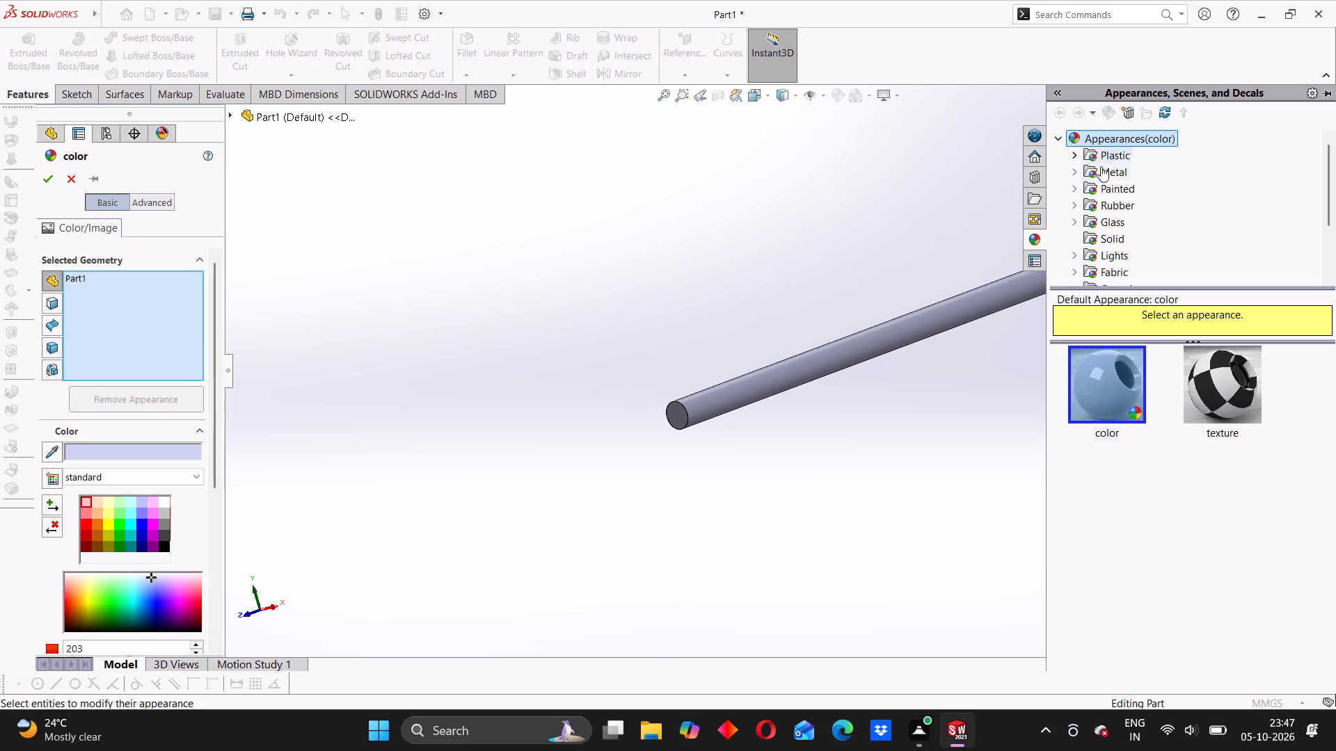
{"action": "left_click", "coordinate": [1102, 172]}
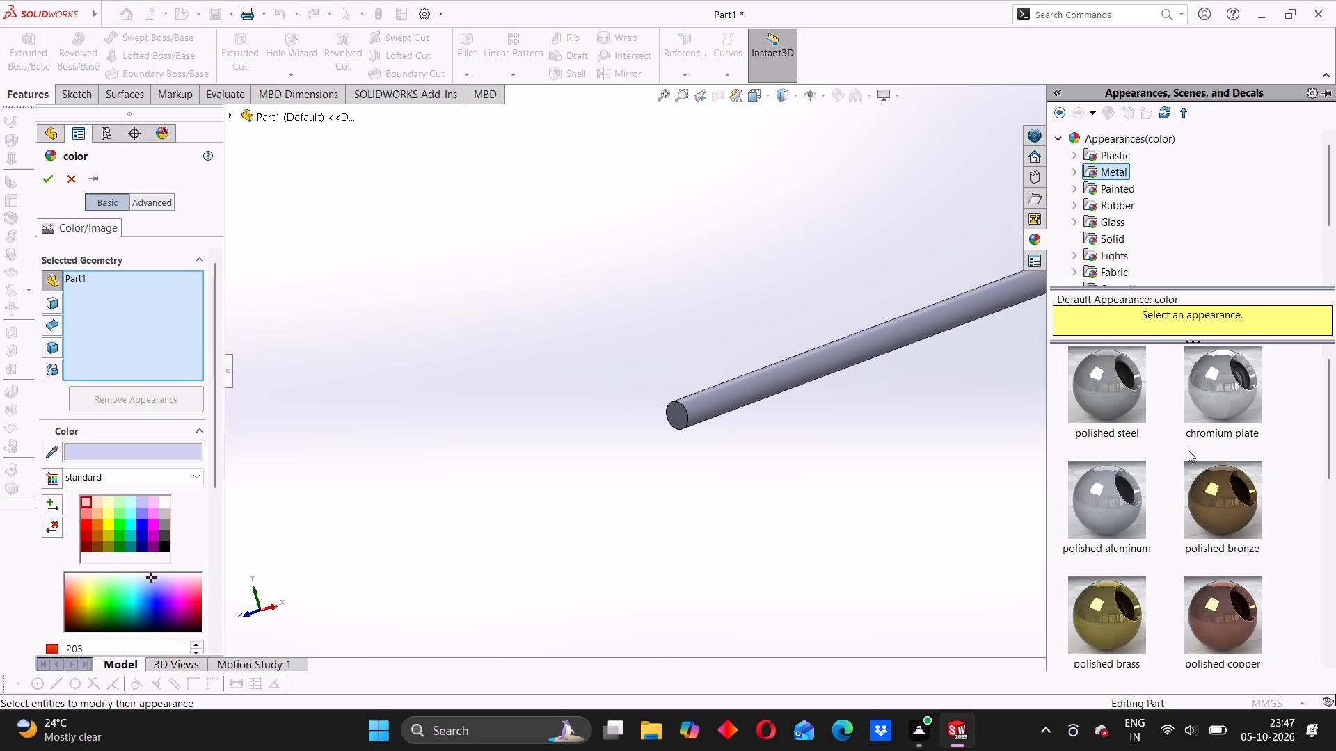
{"action": "left_click", "coordinate": [1220, 499]}
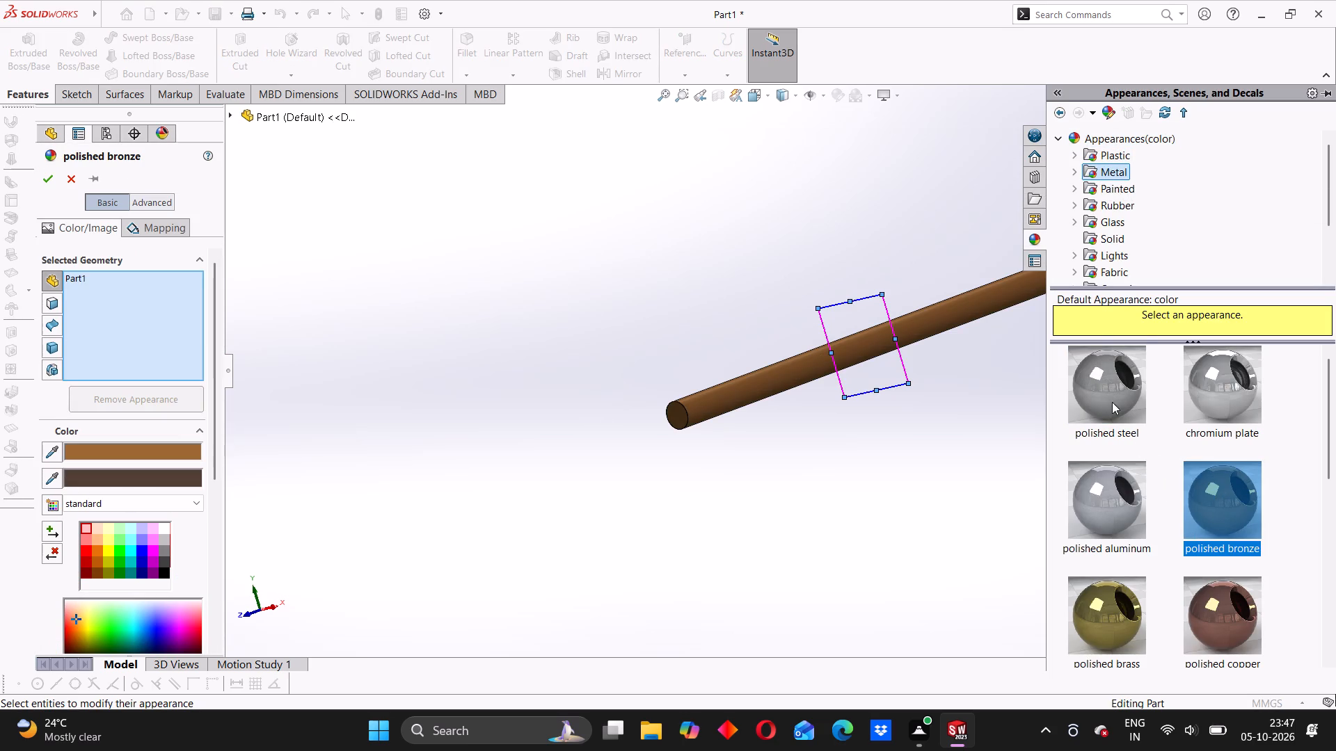
{"action": "left_click", "coordinate": [1115, 602]}
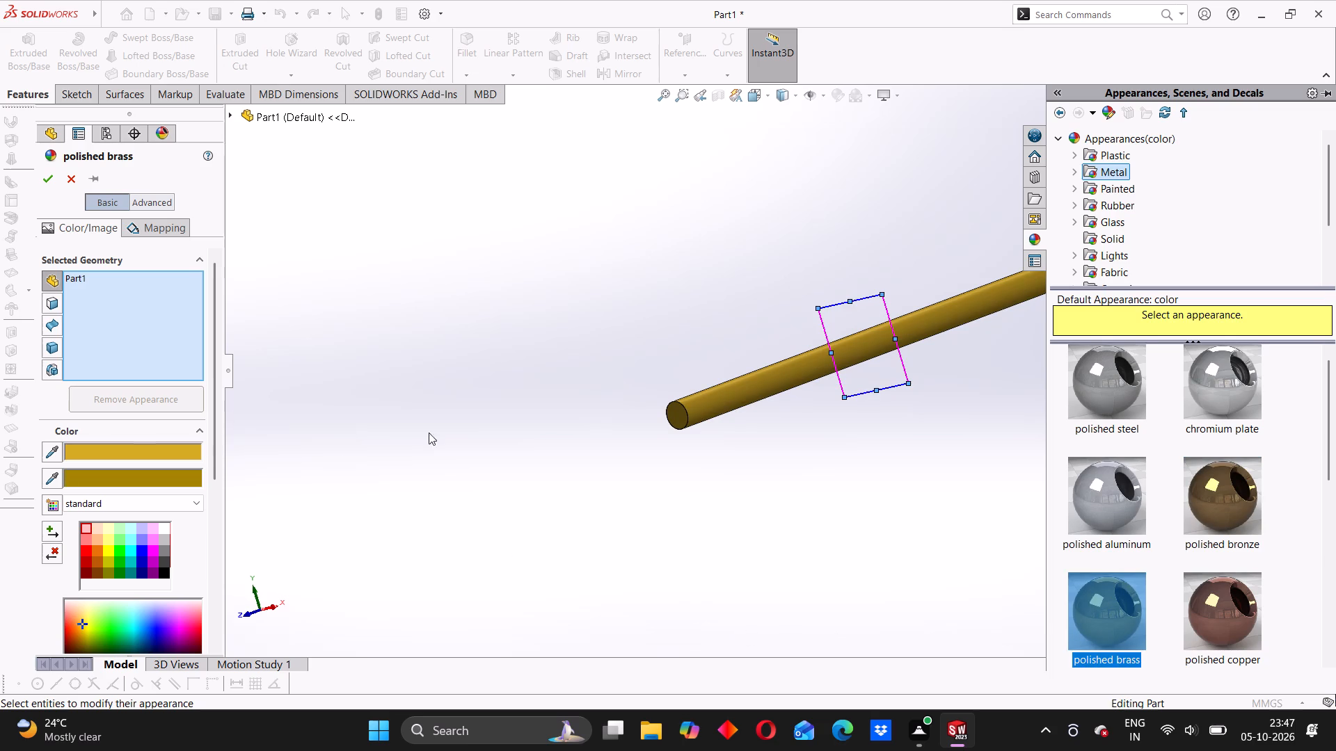
{"action": "left_click", "coordinate": [42, 179]}
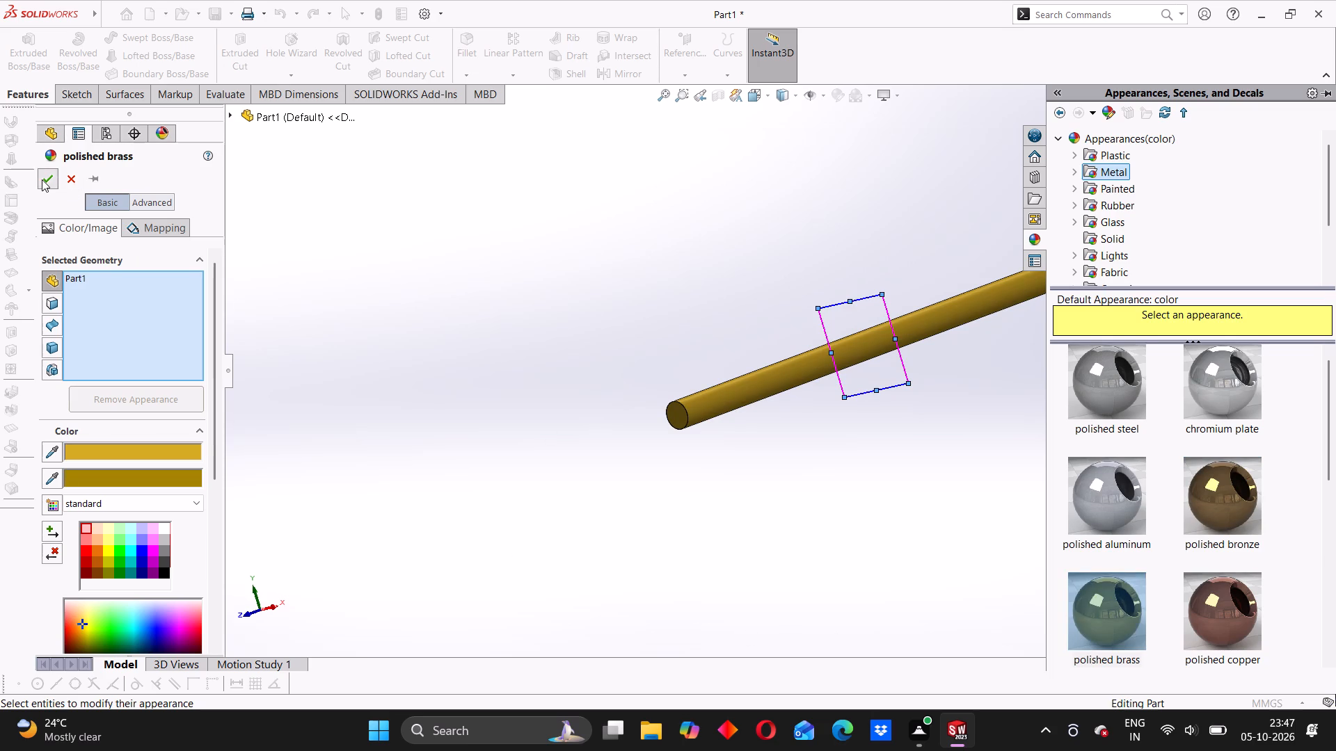
{"action": "left_click", "coordinate": [786, 462]}
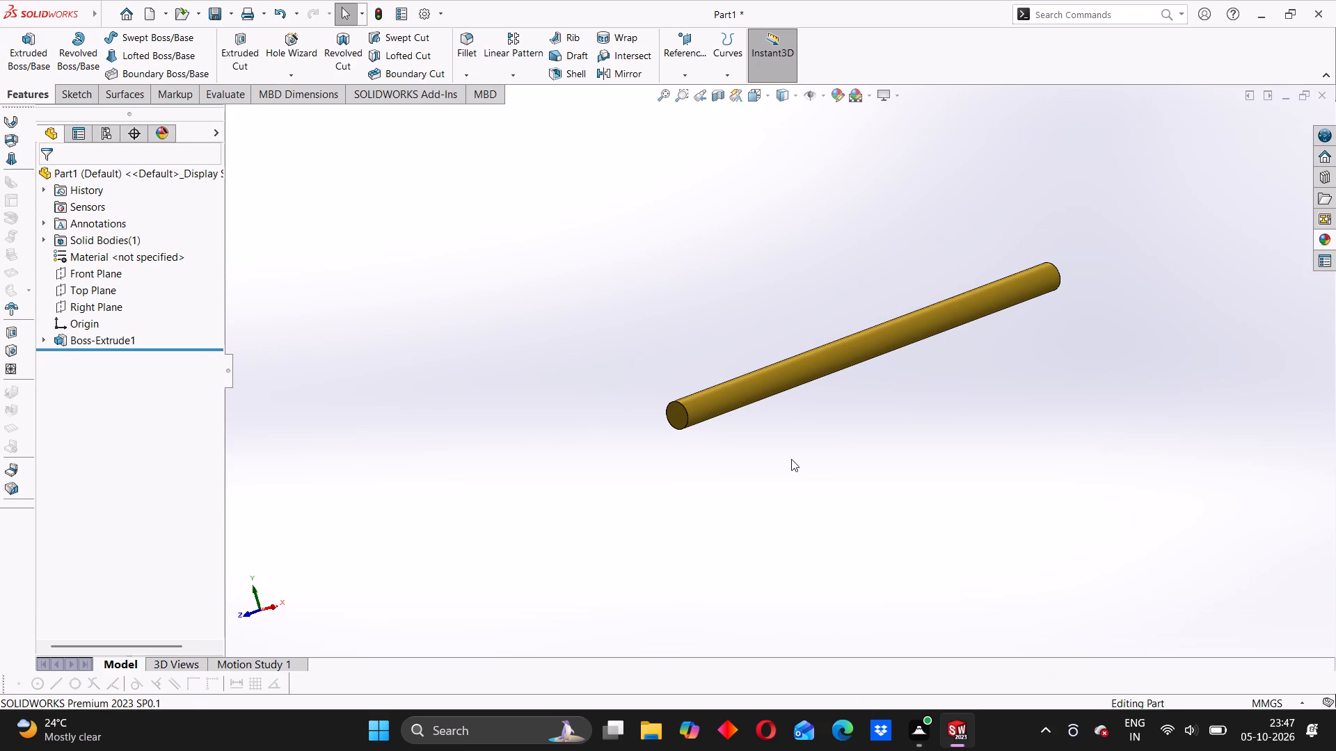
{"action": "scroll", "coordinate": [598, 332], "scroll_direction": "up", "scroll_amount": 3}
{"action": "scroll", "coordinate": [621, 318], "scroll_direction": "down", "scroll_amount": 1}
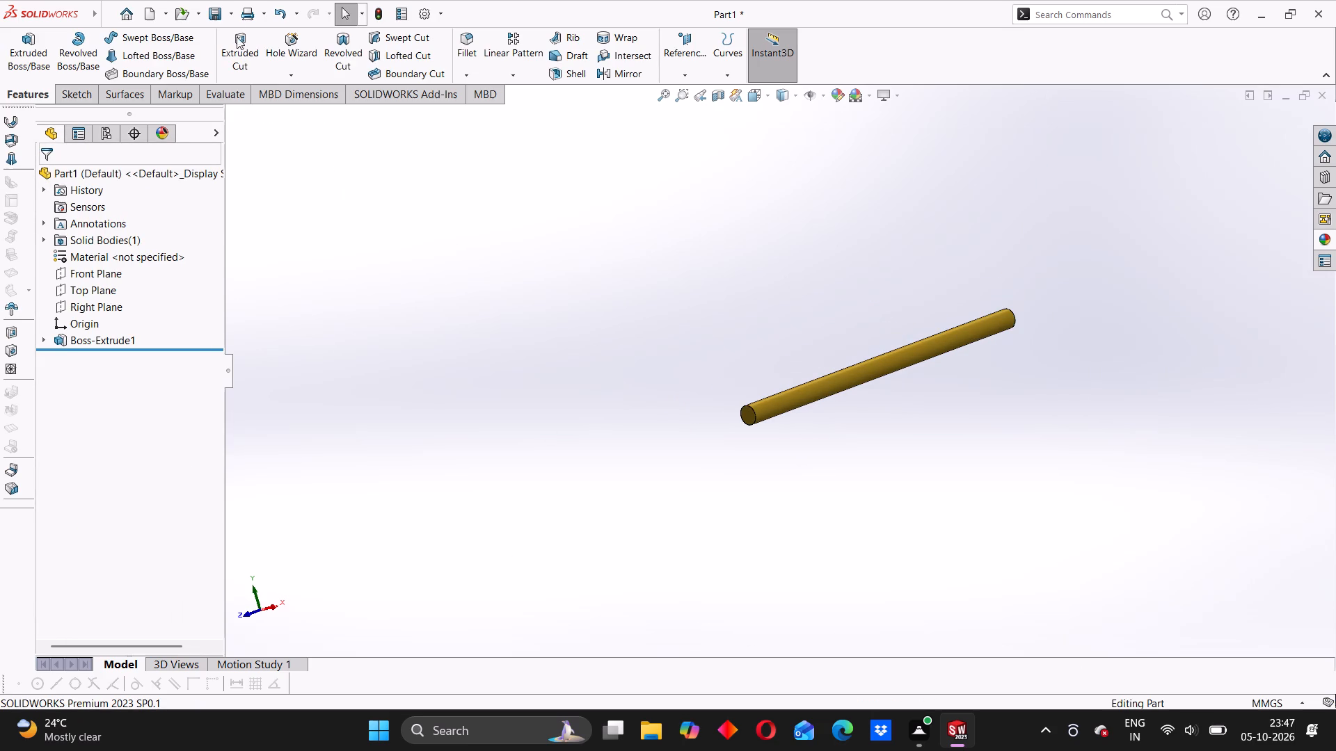
Save the brass rod as part3 in the ASSEMBLY 9 folder.
{"action": "middle_click_drag", "start_coordinate": [781, 367], "coordinate": [889, 339]}
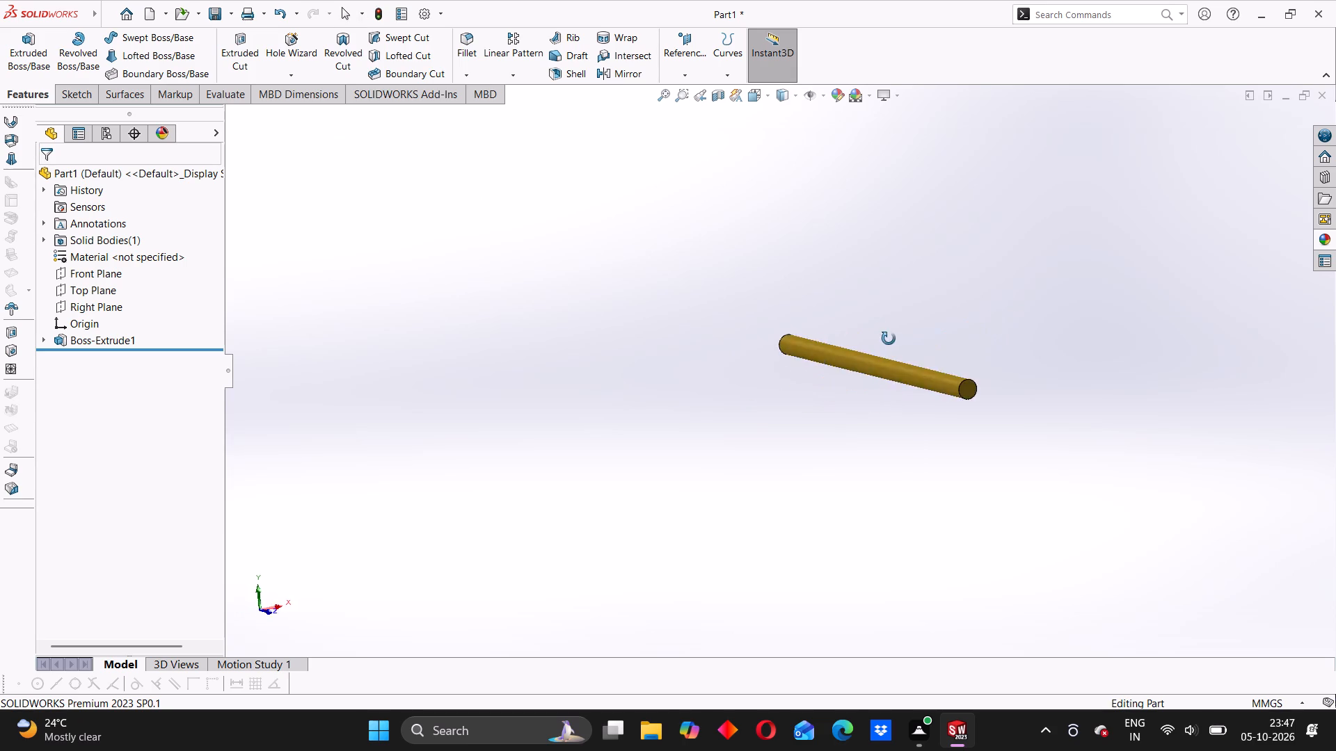
{"action": "middle_click_drag", "start_coordinate": [889, 339], "coordinate": [787, 344]}
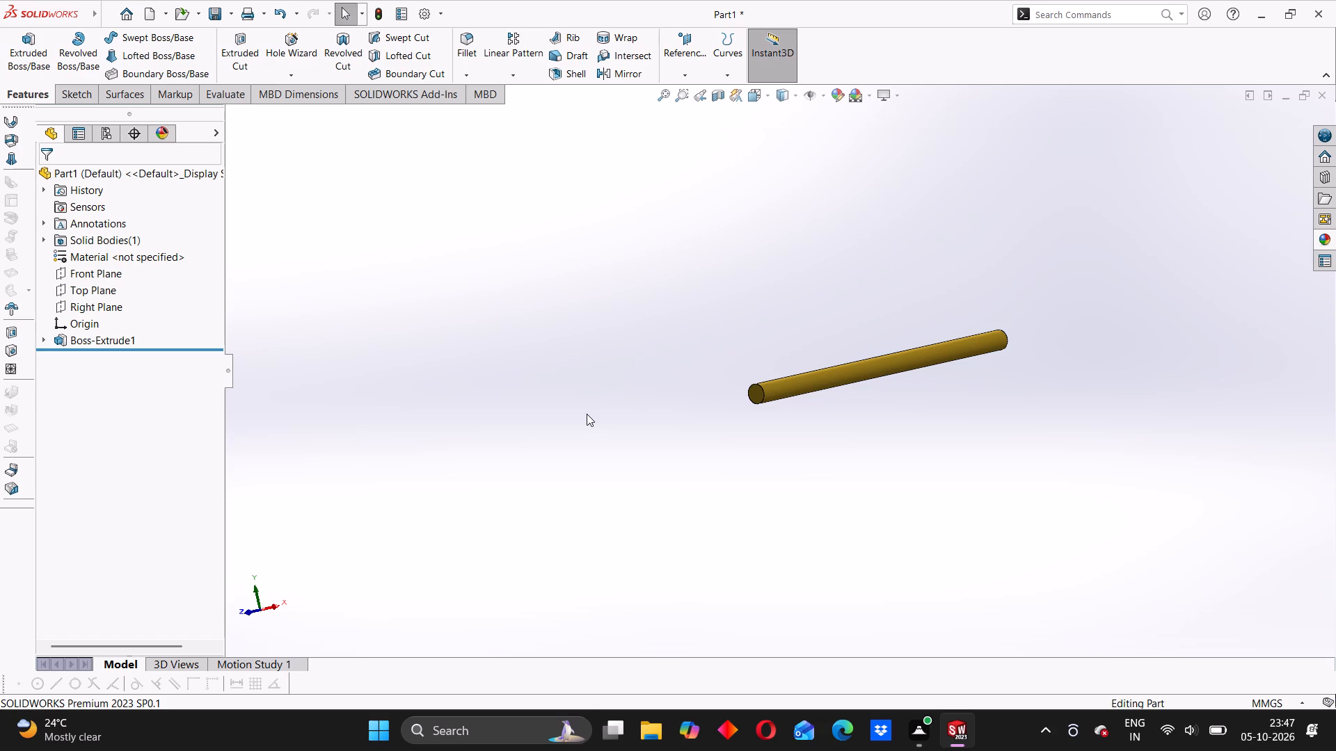
{"action": "left_click", "coordinate": [194, 15]}
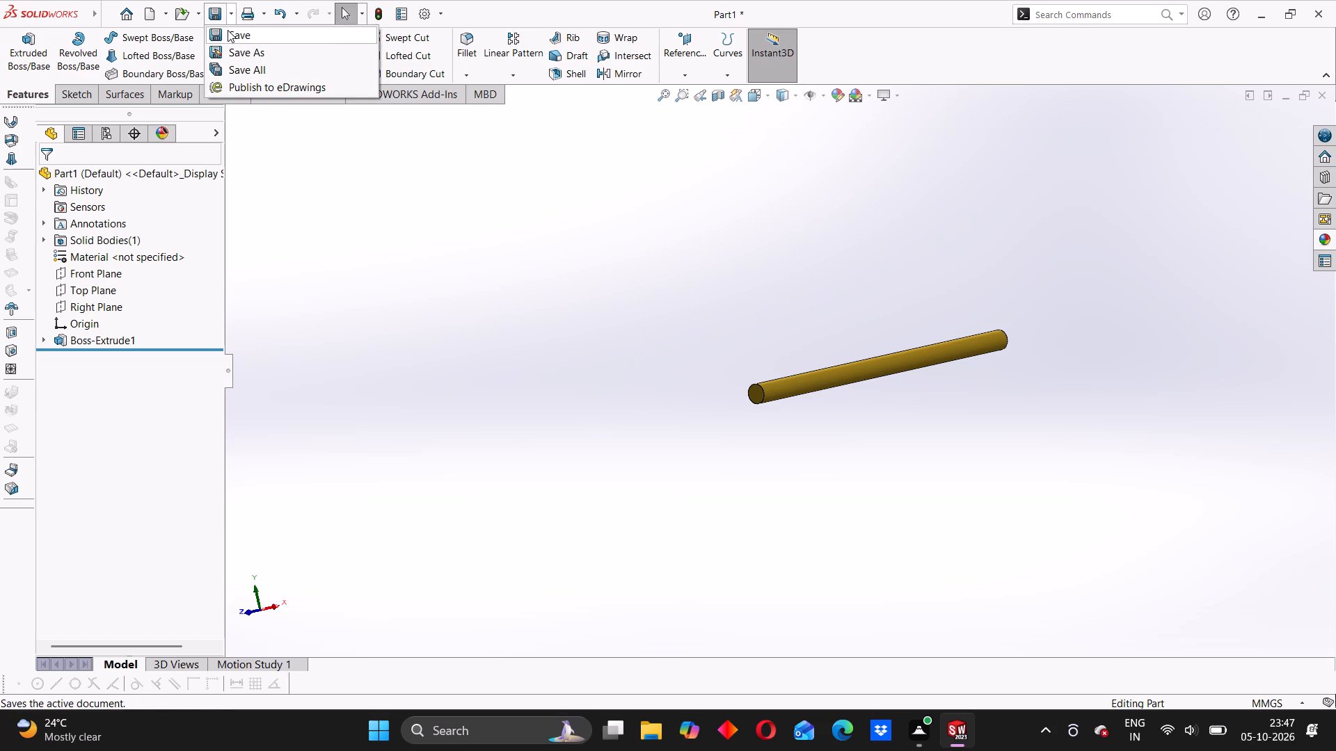
{"action": "left_click", "coordinate": [237, 47]}
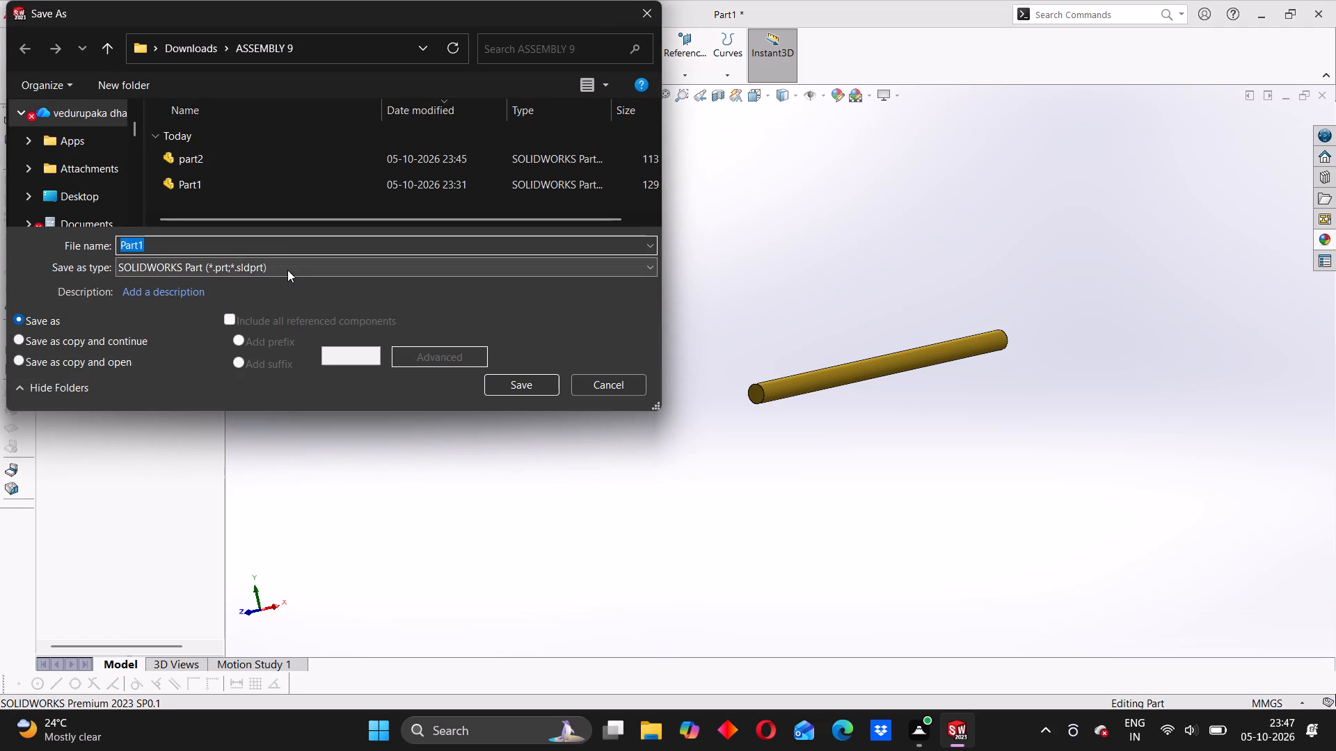
{"action": "type", "text": "part"}
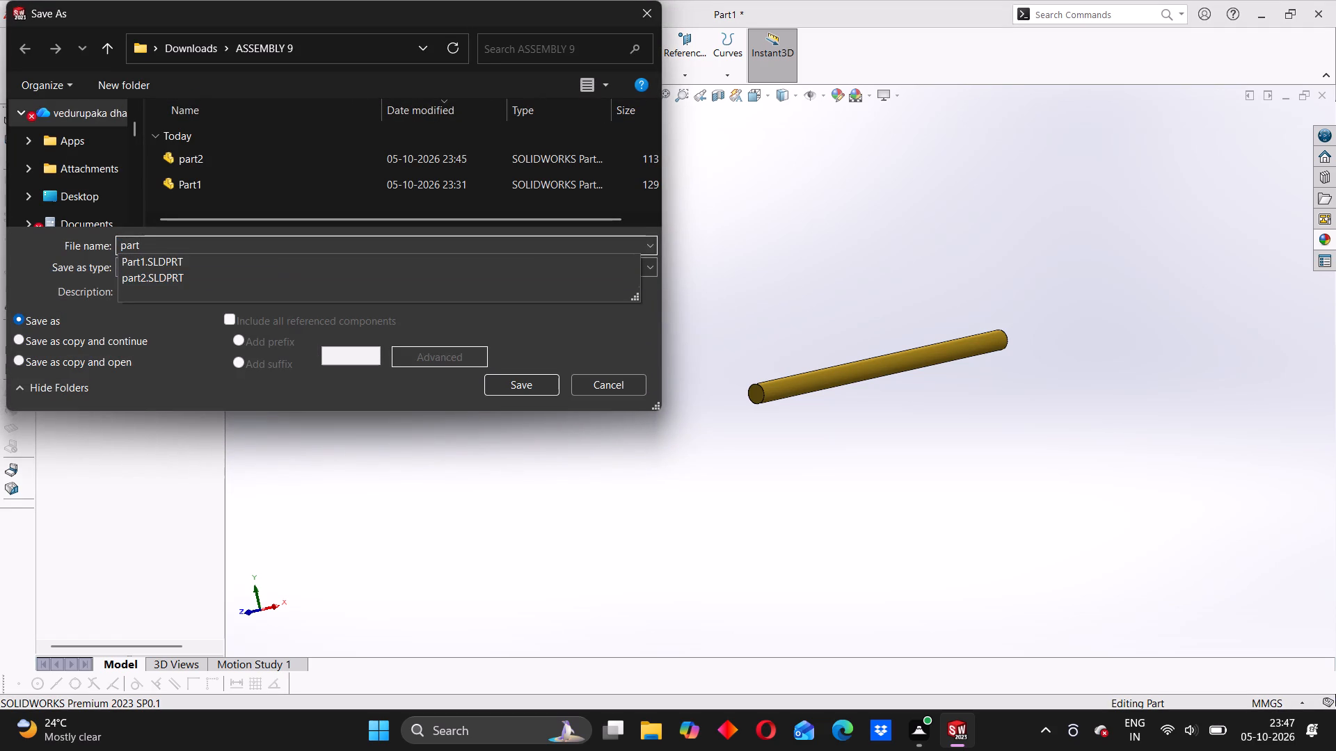
{"action": "key", "text": "3"}
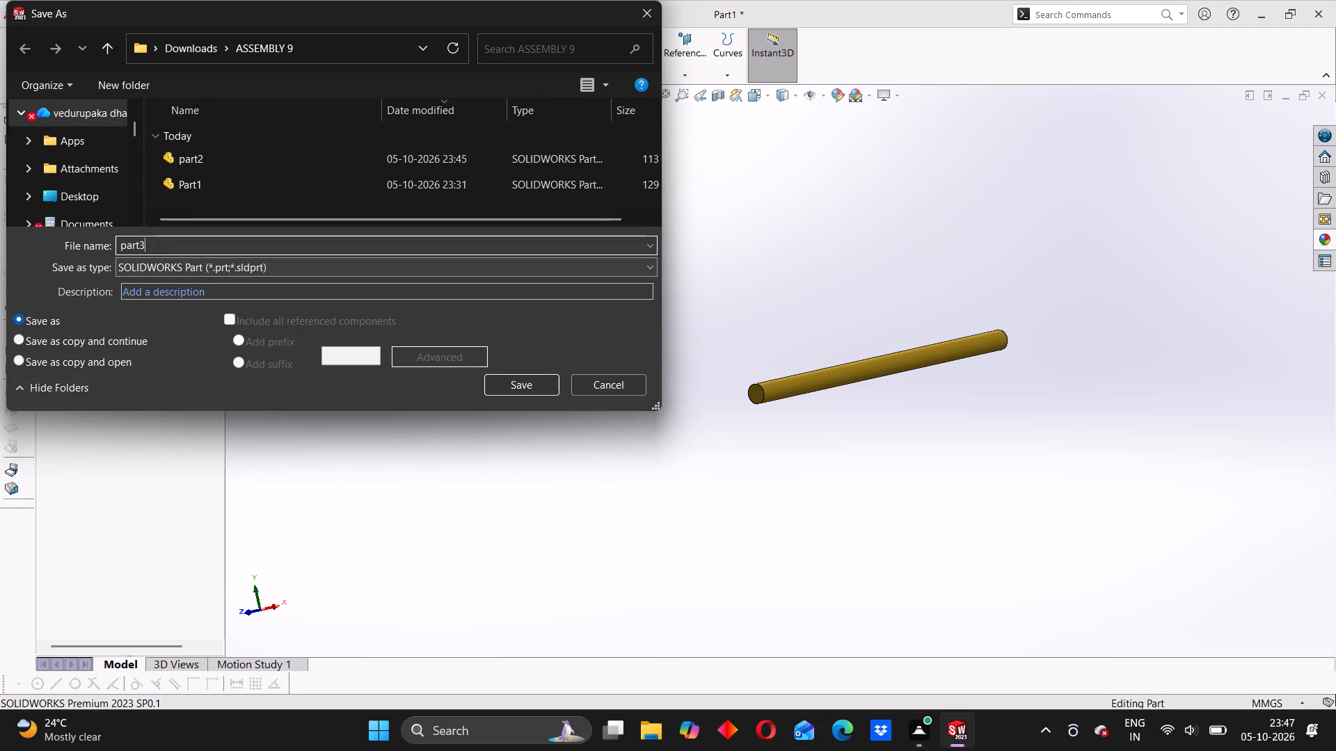
{"action": "left_click", "coordinate": [523, 389]}
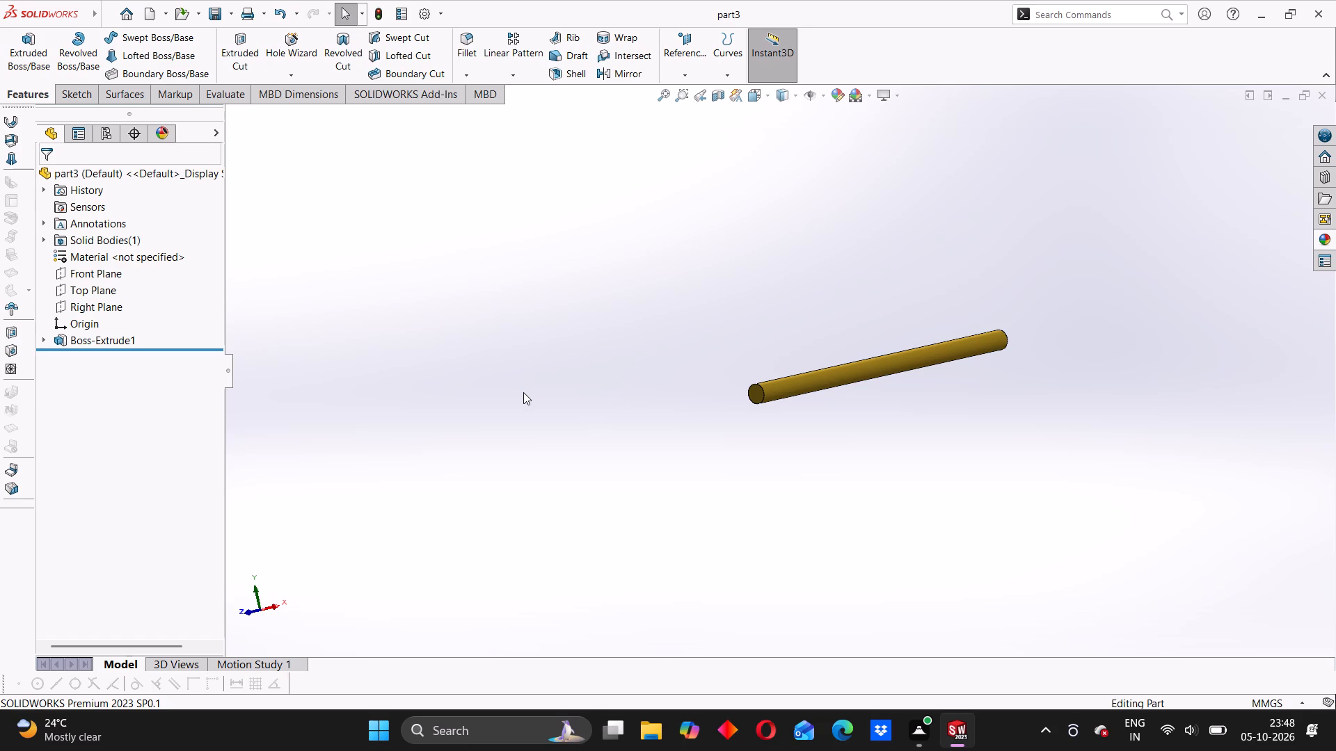
Examine the finished brass rod along its length and at its ends from several angles.
{"action": "scroll", "coordinate": [873, 370], "scroll_direction": "down", "scroll_amount": 1}
{"action": "scroll", "coordinate": [873, 370], "scroll_direction": "up", "scroll_amount": 1}
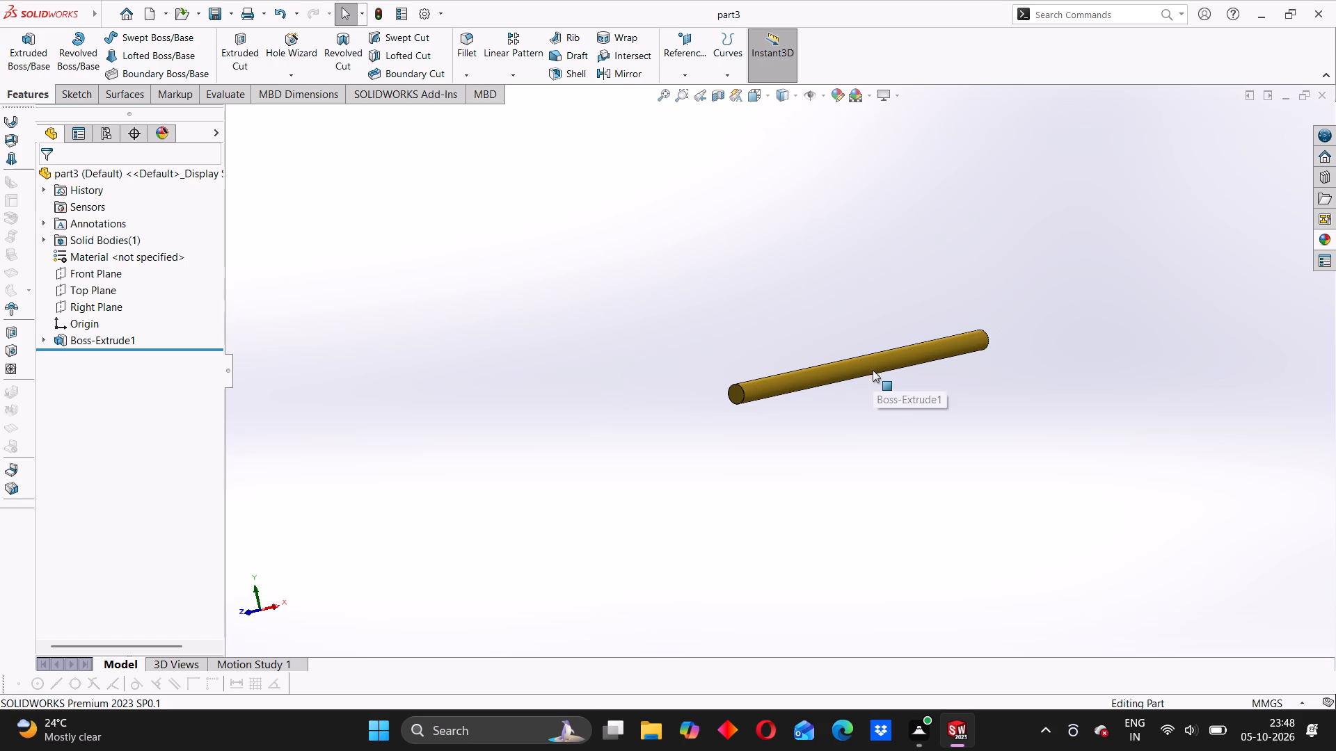
{"action": "scroll", "coordinate": [870, 377], "scroll_direction": "up", "scroll_amount": 2}
{"action": "scroll", "coordinate": [845, 375], "scroll_direction": "down", "scroll_amount": 4}
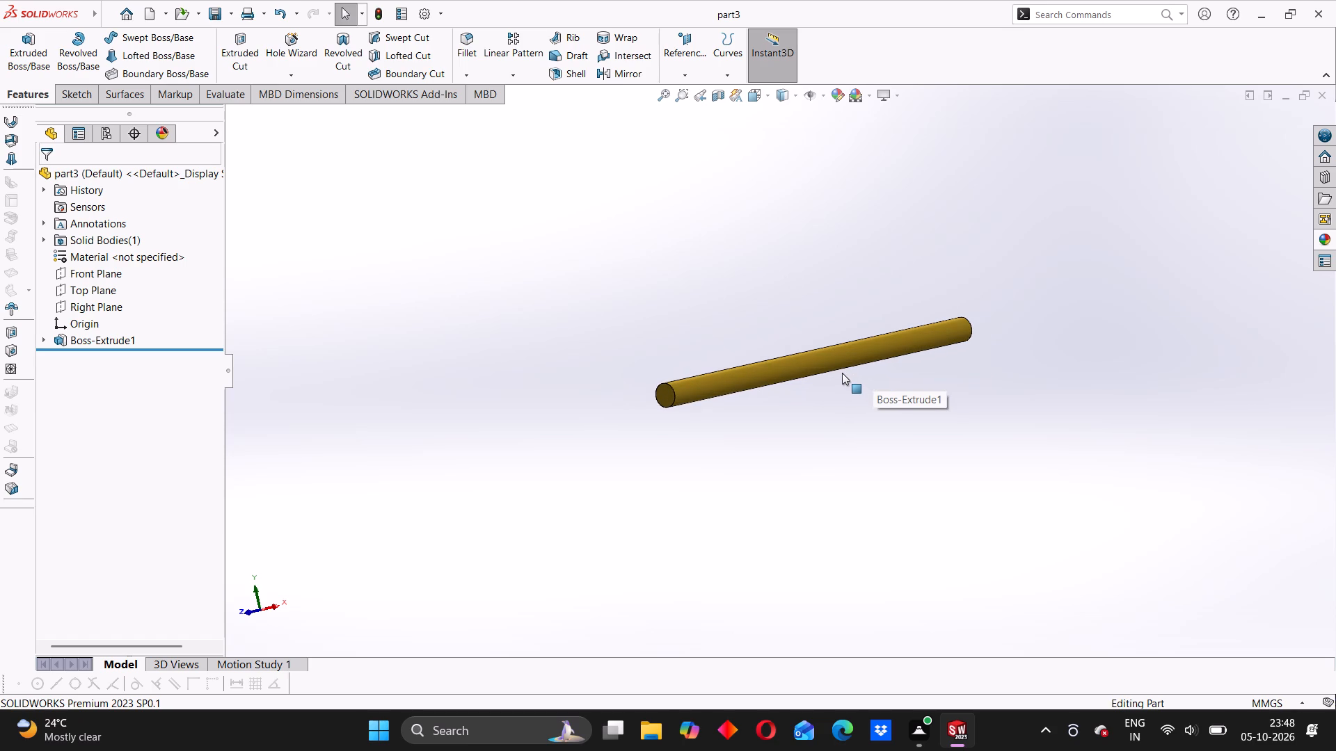
{"action": "middle_click_drag", "start_coordinate": [842, 373], "coordinate": [746, 469]}
{"action": "scroll", "coordinate": [751, 394], "scroll_direction": "down", "scroll_amount": 4}
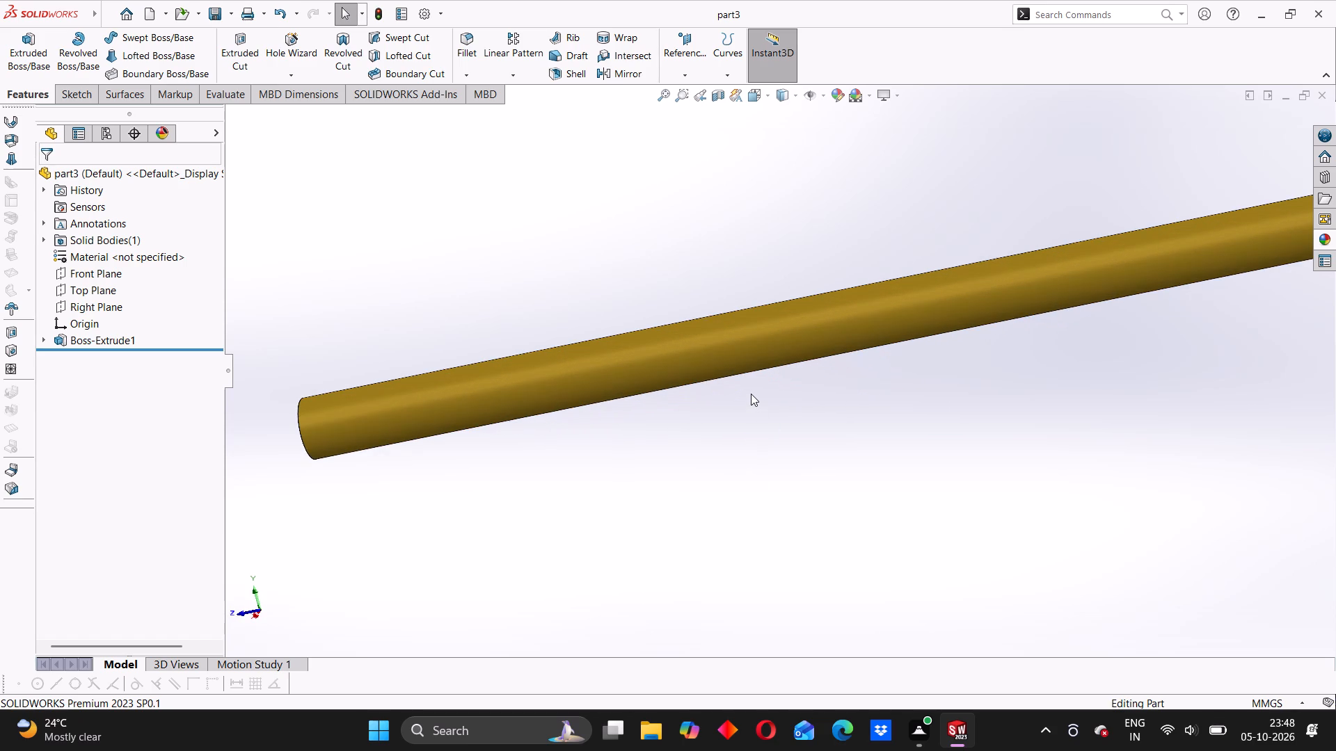
{"action": "middle_click_drag", "start_coordinate": [652, 389], "coordinate": [719, 387]}
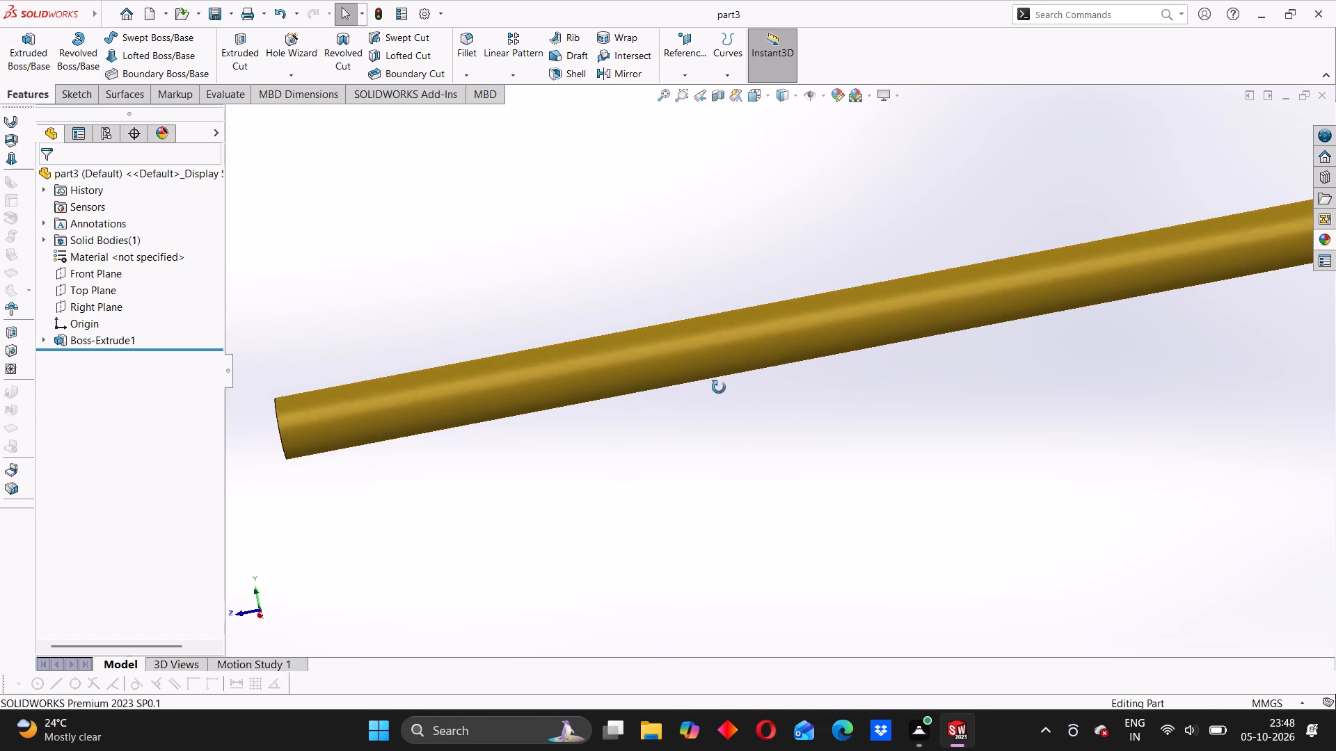
{"action": "middle_click_drag", "start_coordinate": [719, 387], "coordinate": [735, 383]}
{"action": "scroll", "coordinate": [737, 382], "scroll_direction": "up", "scroll_amount": 4}
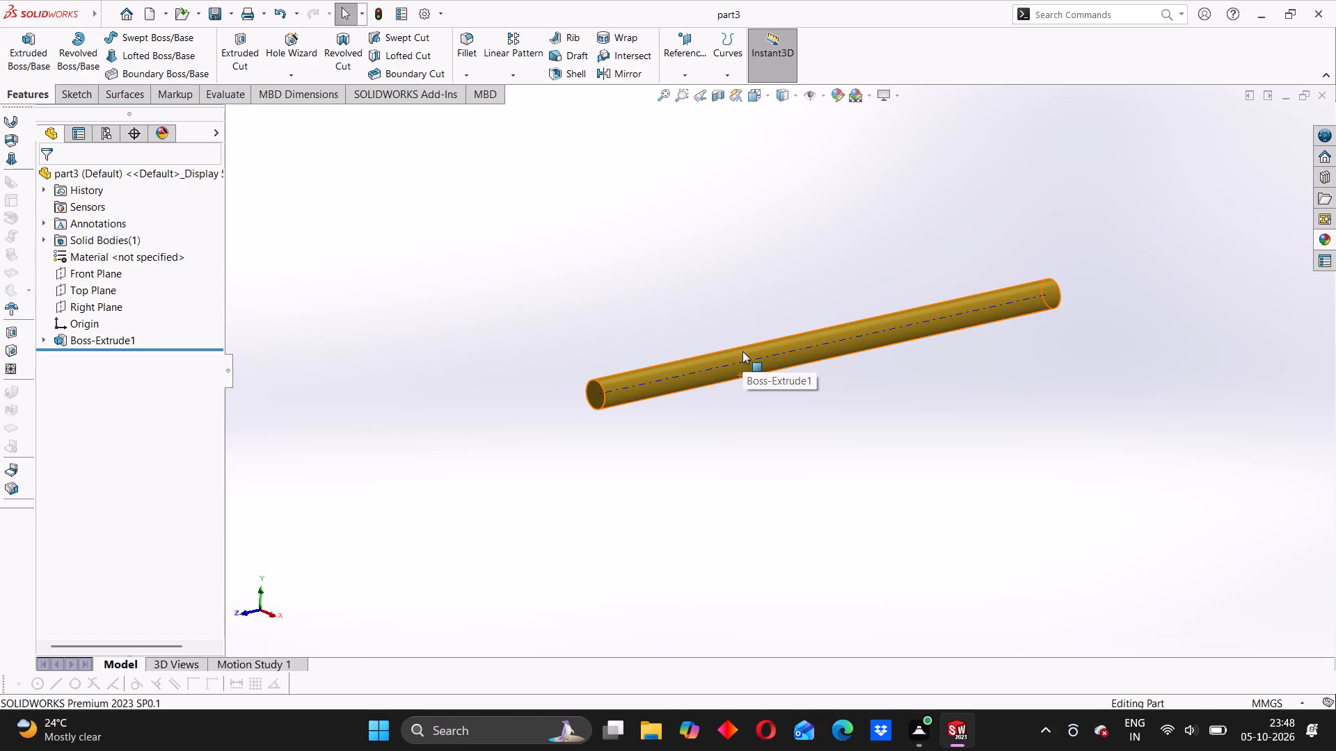
{"action": "scroll", "coordinate": [742, 351], "scroll_direction": "down", "scroll_amount": 2}
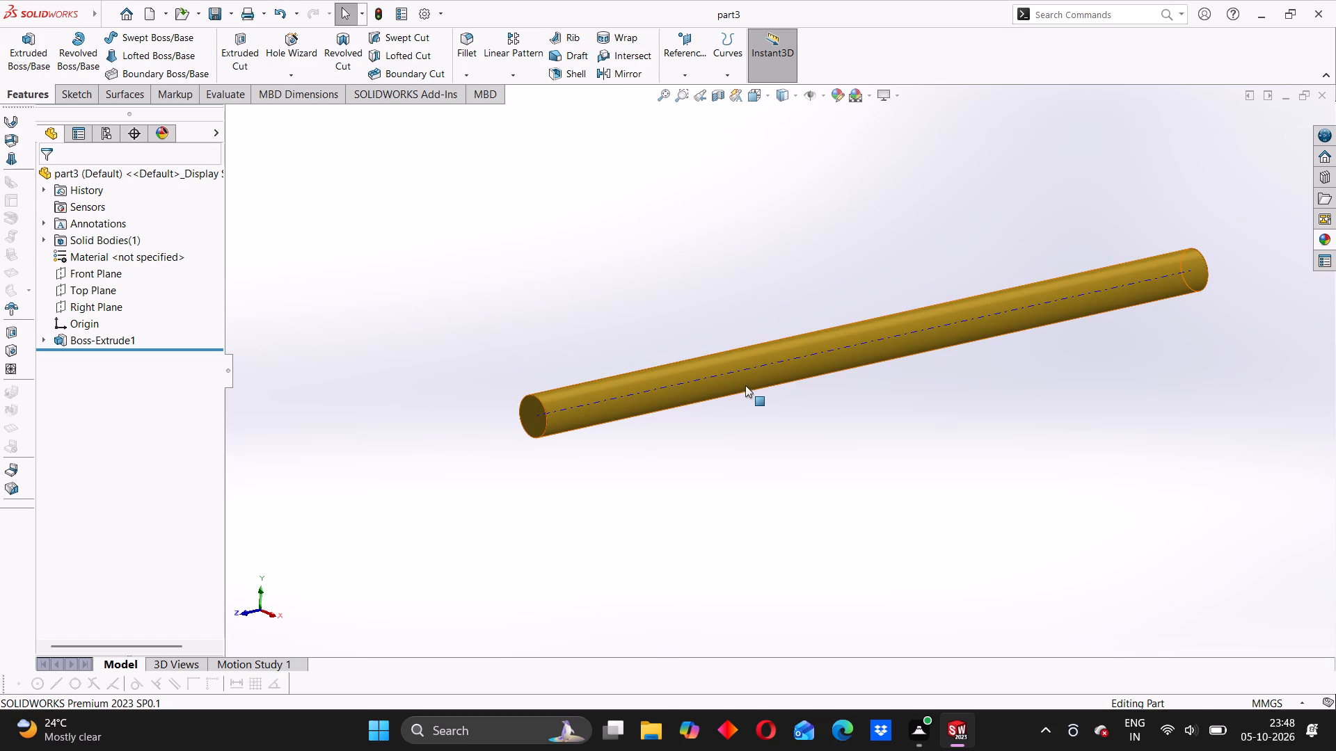
{"action": "scroll", "coordinate": [733, 387], "scroll_direction": "up", "scroll_amount": 1}
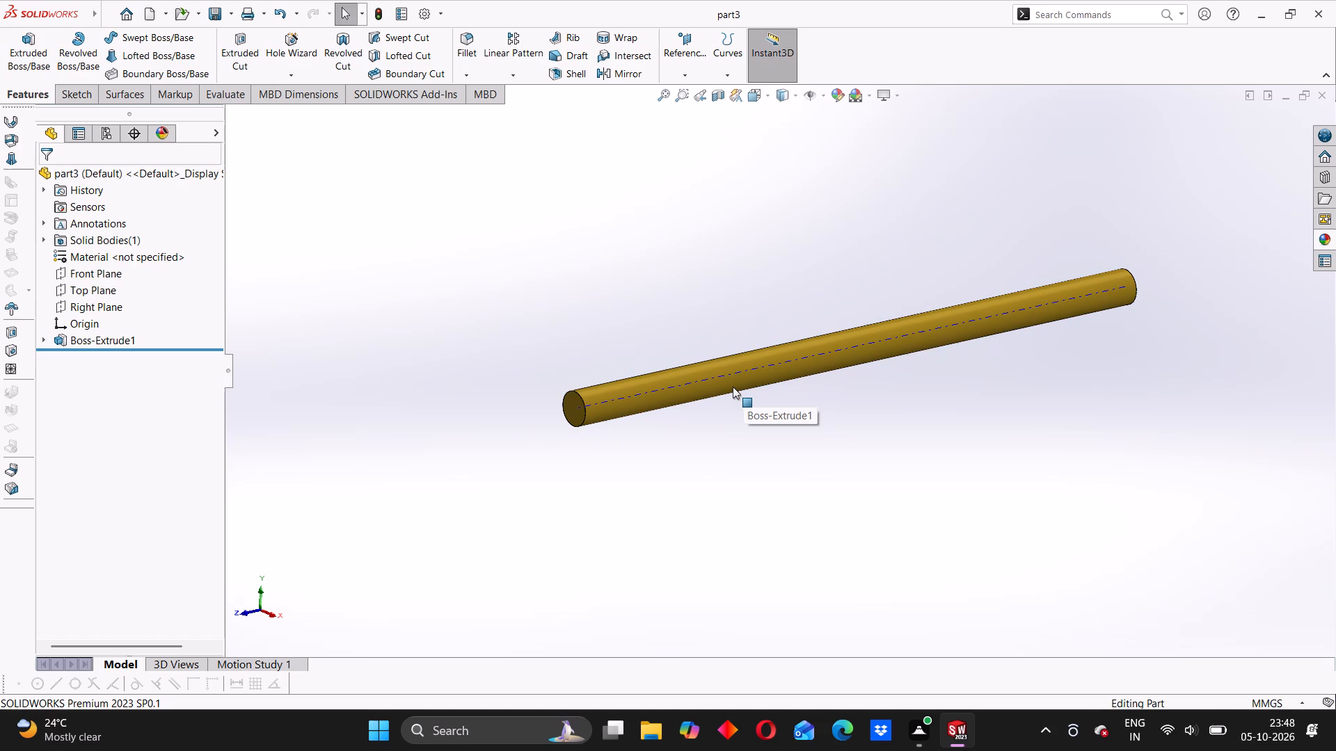
{"action": "scroll", "coordinate": [731, 387], "scroll_direction": "down", "scroll_amount": 2}
{"action": "scroll", "coordinate": [731, 389], "scroll_direction": "up", "scroll_amount": 3}
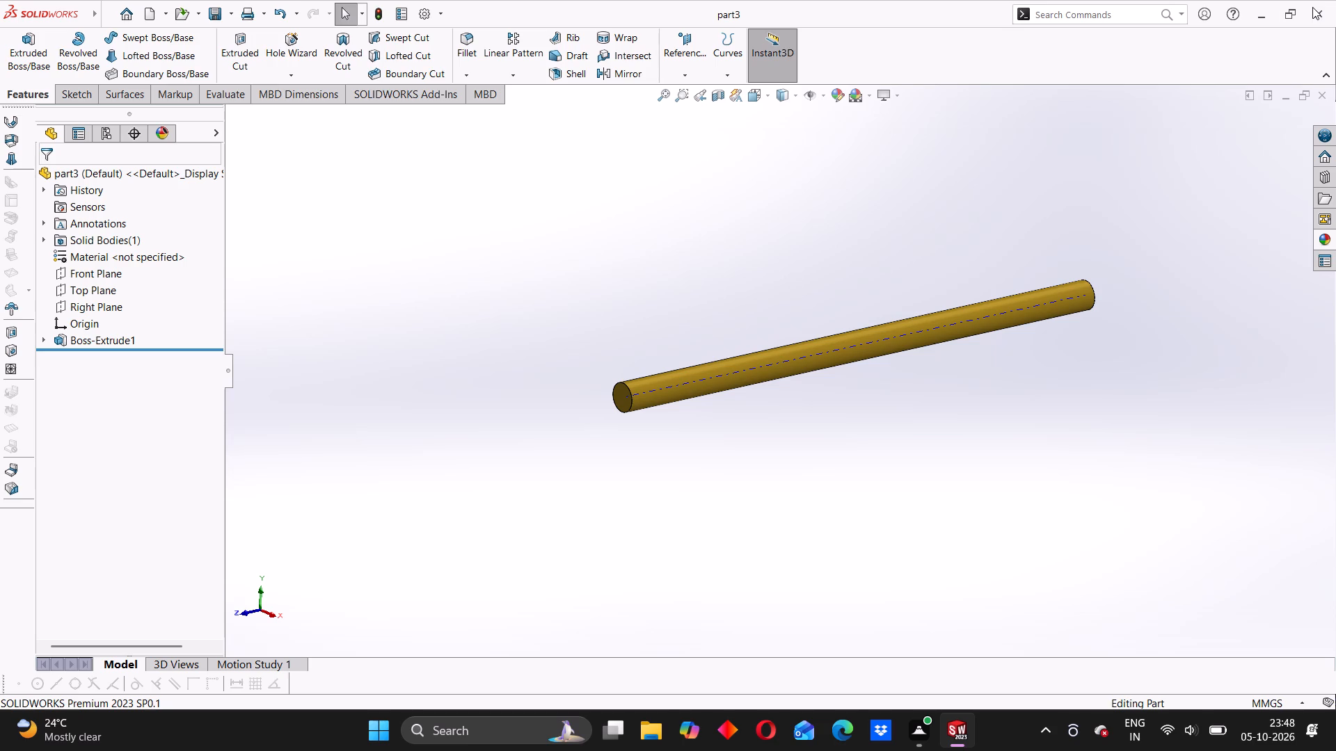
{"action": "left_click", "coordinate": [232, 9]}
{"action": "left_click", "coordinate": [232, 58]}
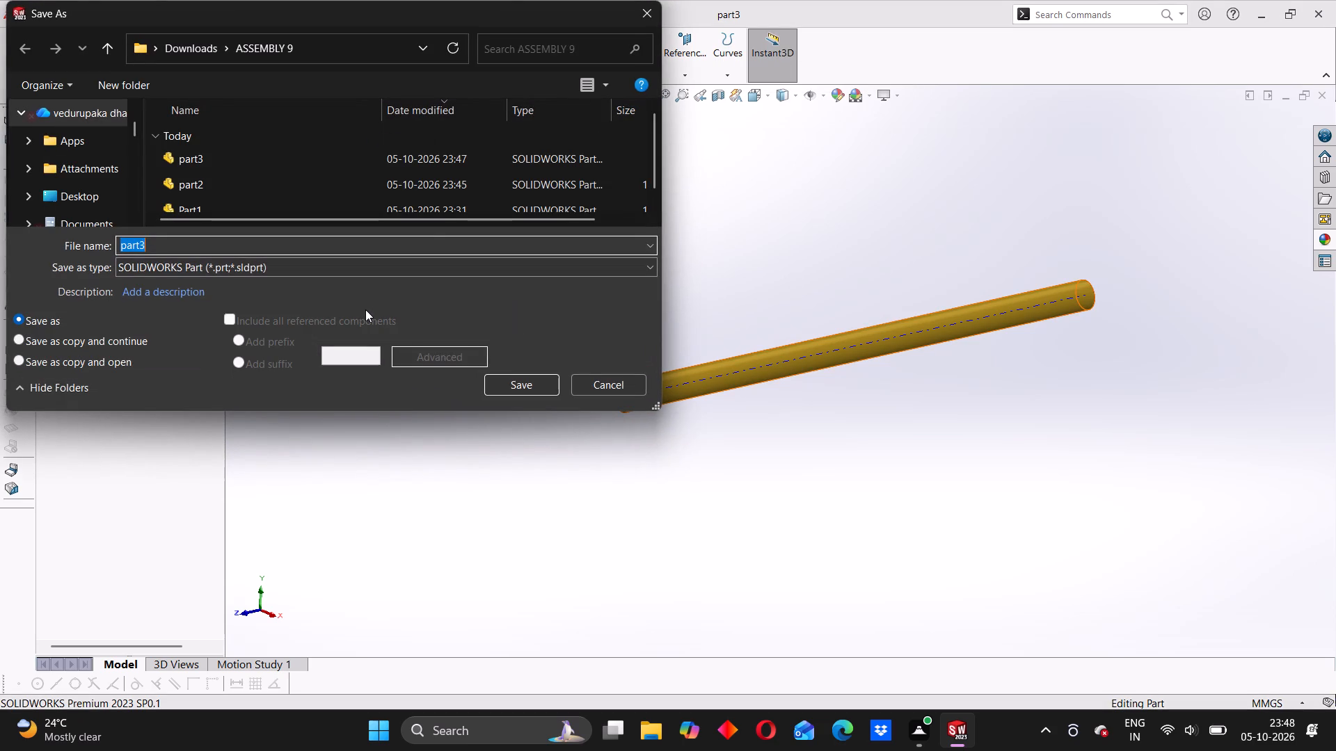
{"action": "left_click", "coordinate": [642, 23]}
Close the CAD program with the rod part saved.
{"action": "left_click", "coordinate": [1323, 15]}
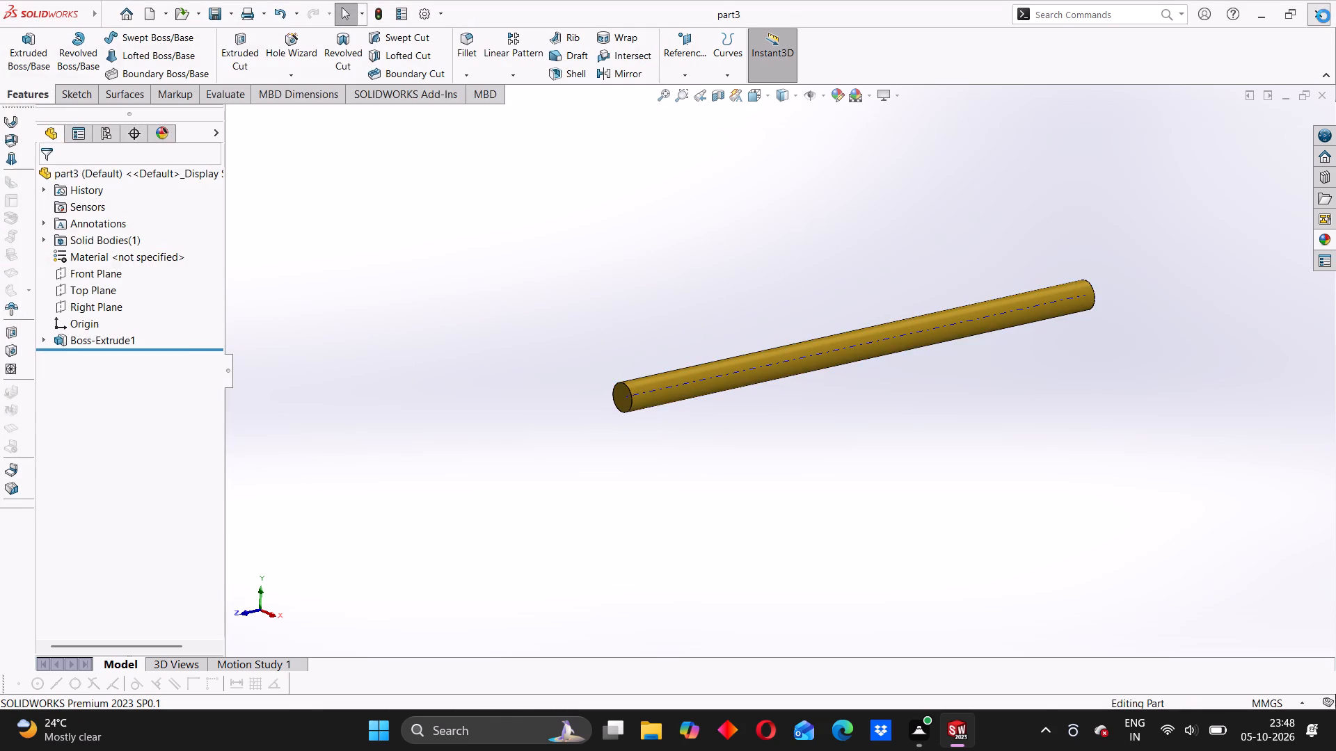
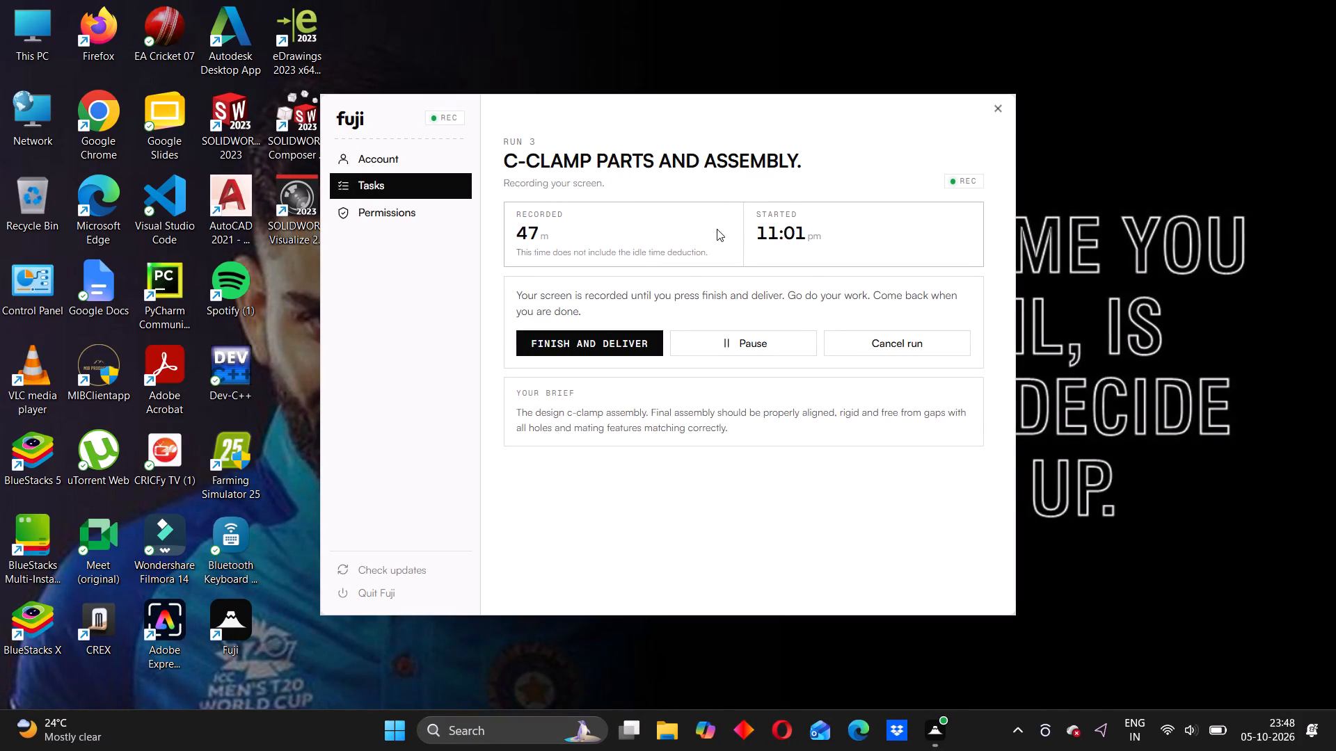
Launch SOLIDWORKS 2023 and create a new part document.
{"action": "double_click", "coordinate": [232, 111]}
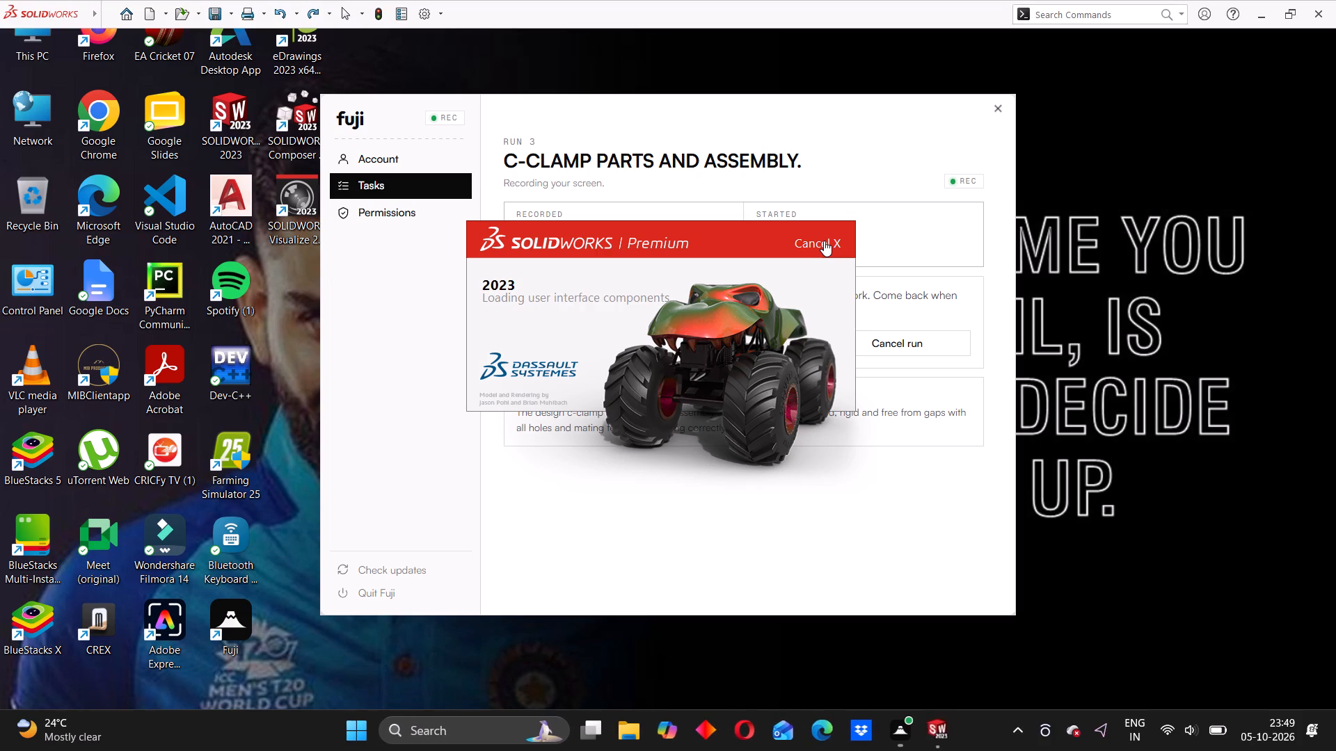
{"action": "left_click", "coordinate": [824, 241]}
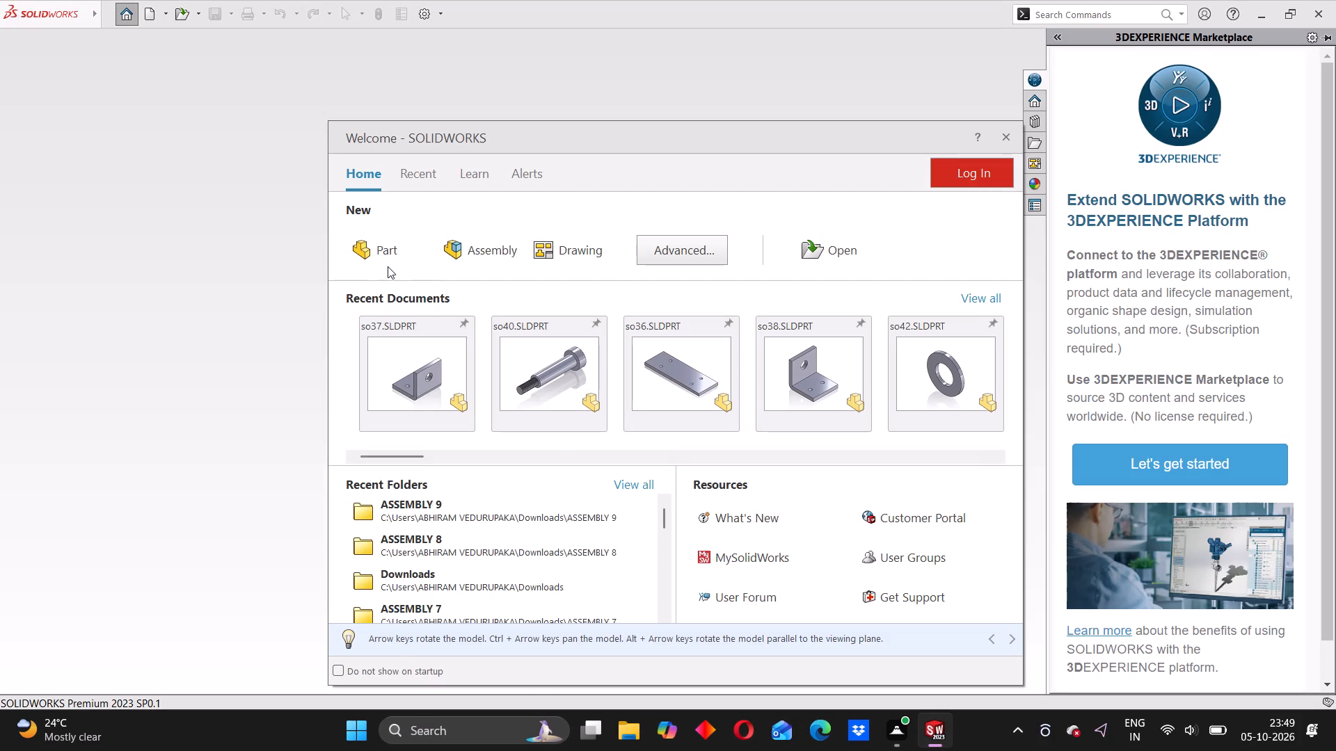
{"action": "left_click", "coordinate": [383, 261]}
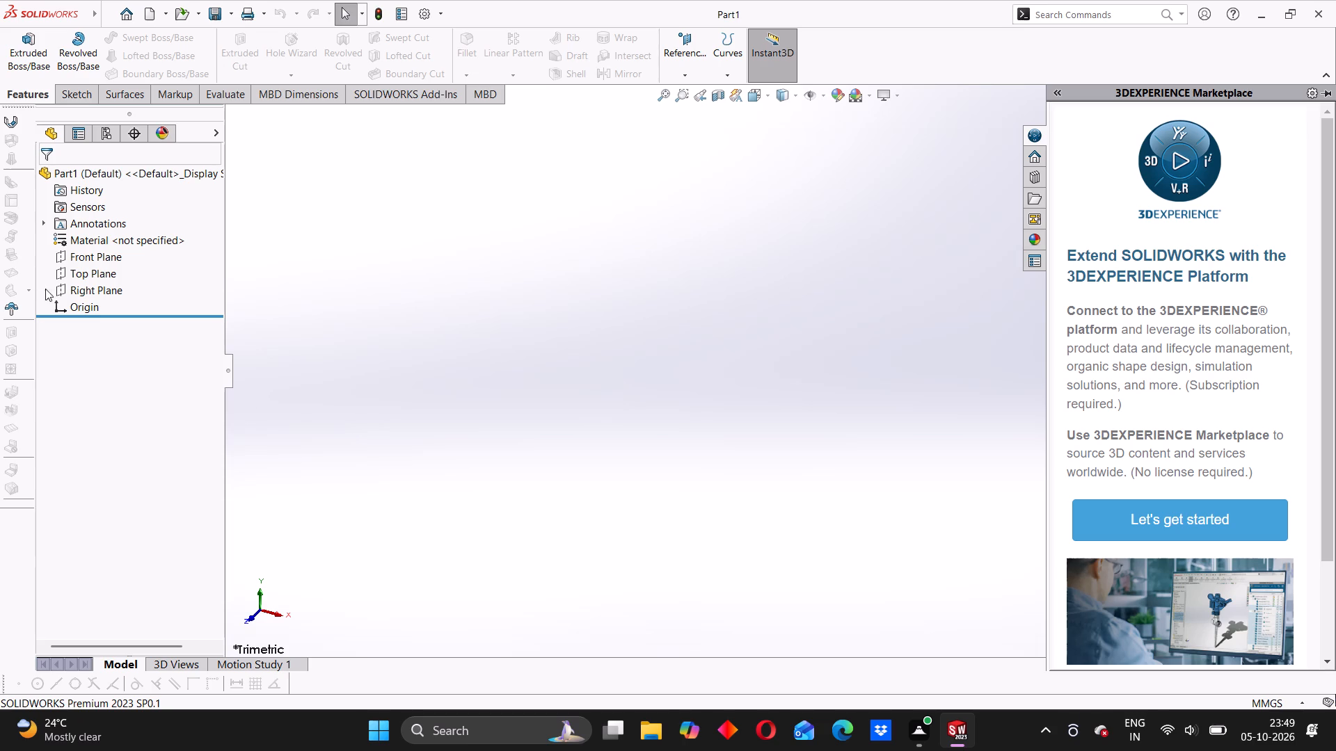
Start a sketch on the Right Plane with a vertical centerline about 21 mm and a horizontal one about 67 mm long, meeting at the origin.
{"action": "left_click", "coordinate": [76, 287]}
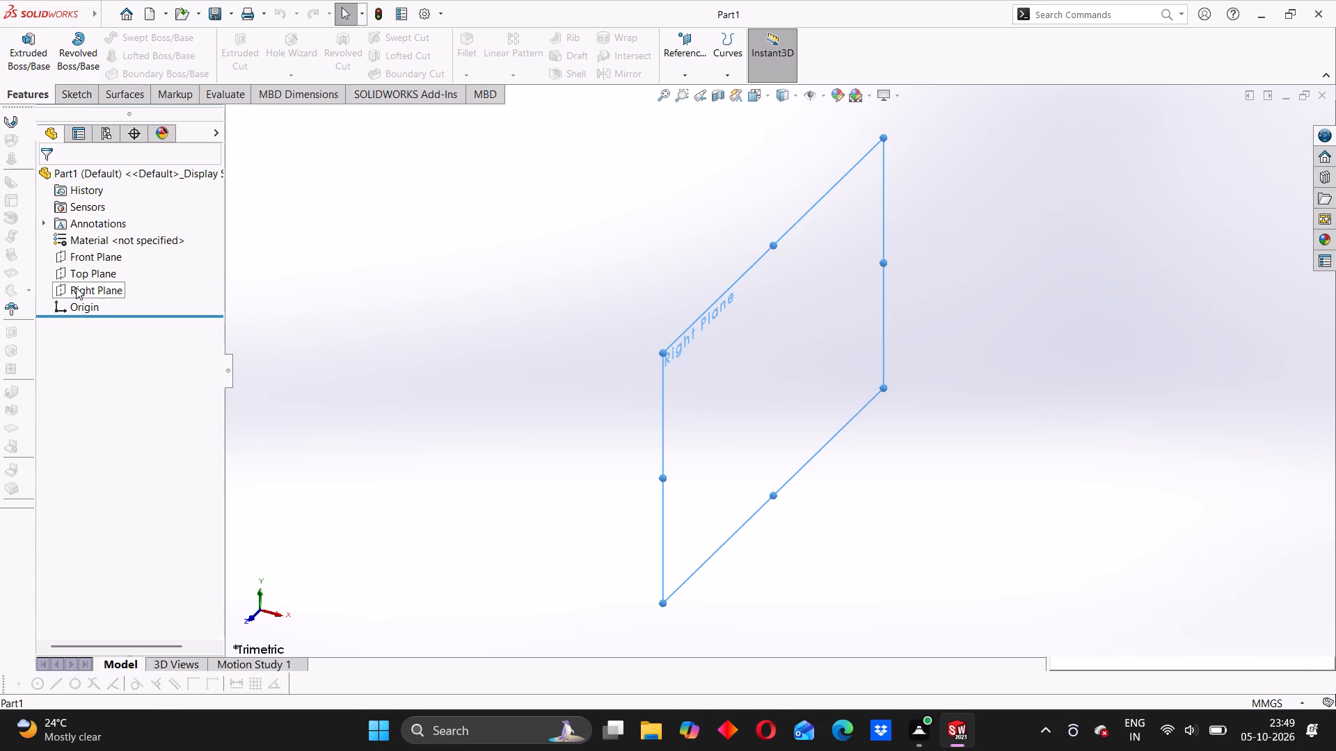
{"action": "left_click", "coordinate": [93, 263]}
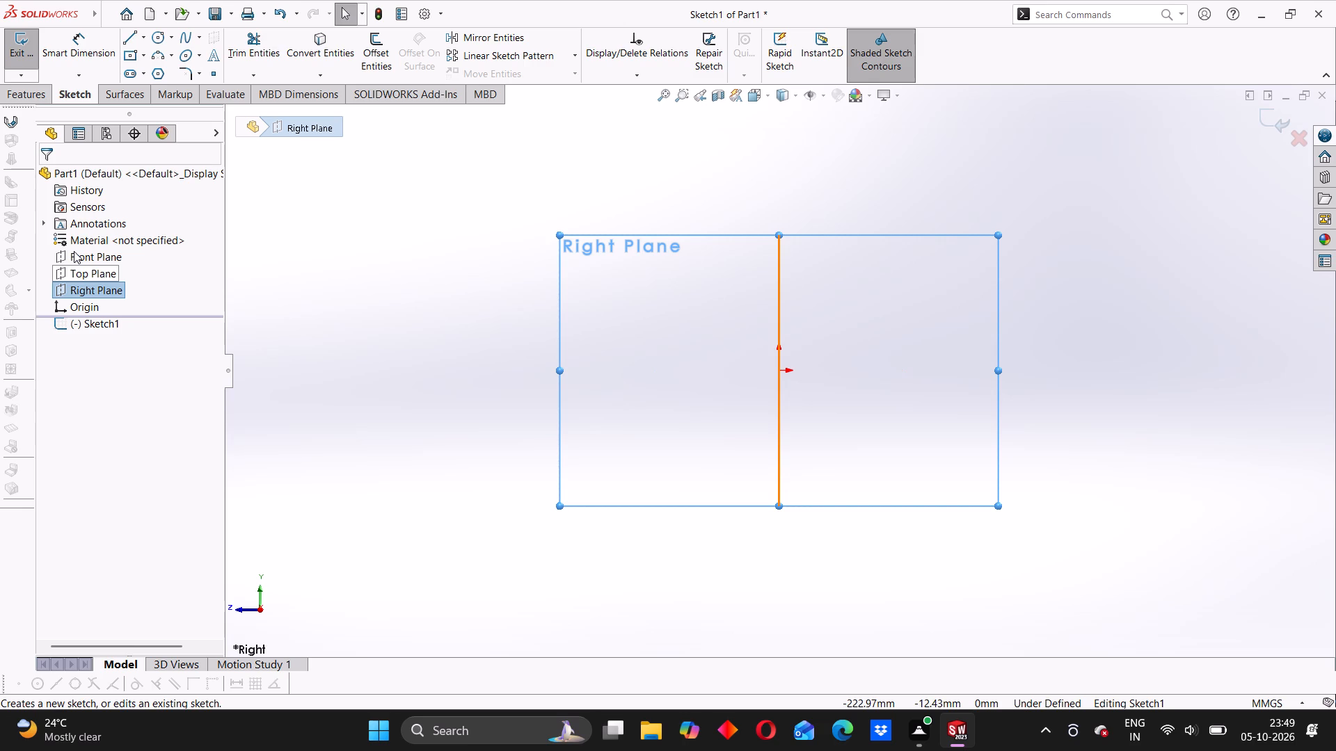
{"action": "left_click", "coordinate": [148, 40]}
{"action": "left_click", "coordinate": [159, 70]}
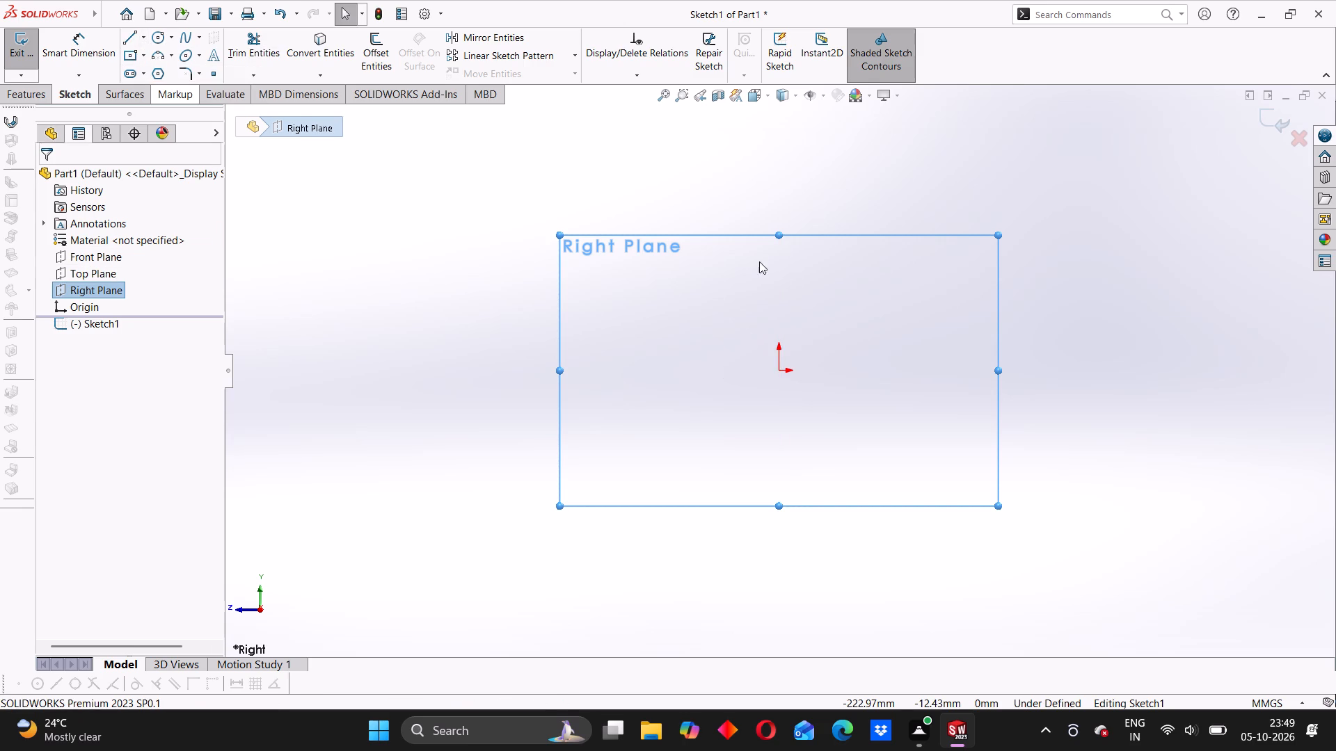
{"action": "left_click", "coordinate": [776, 318]}
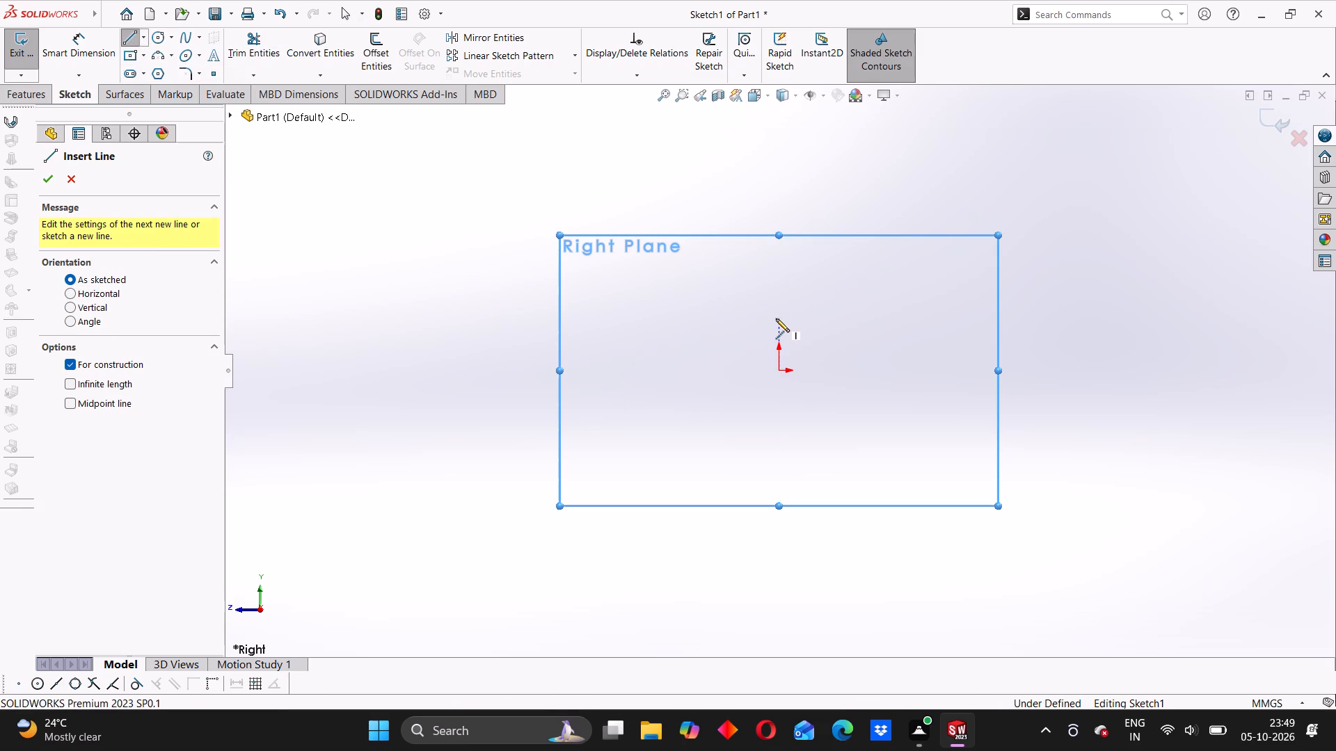
{"action": "left_click", "coordinate": [779, 371]}
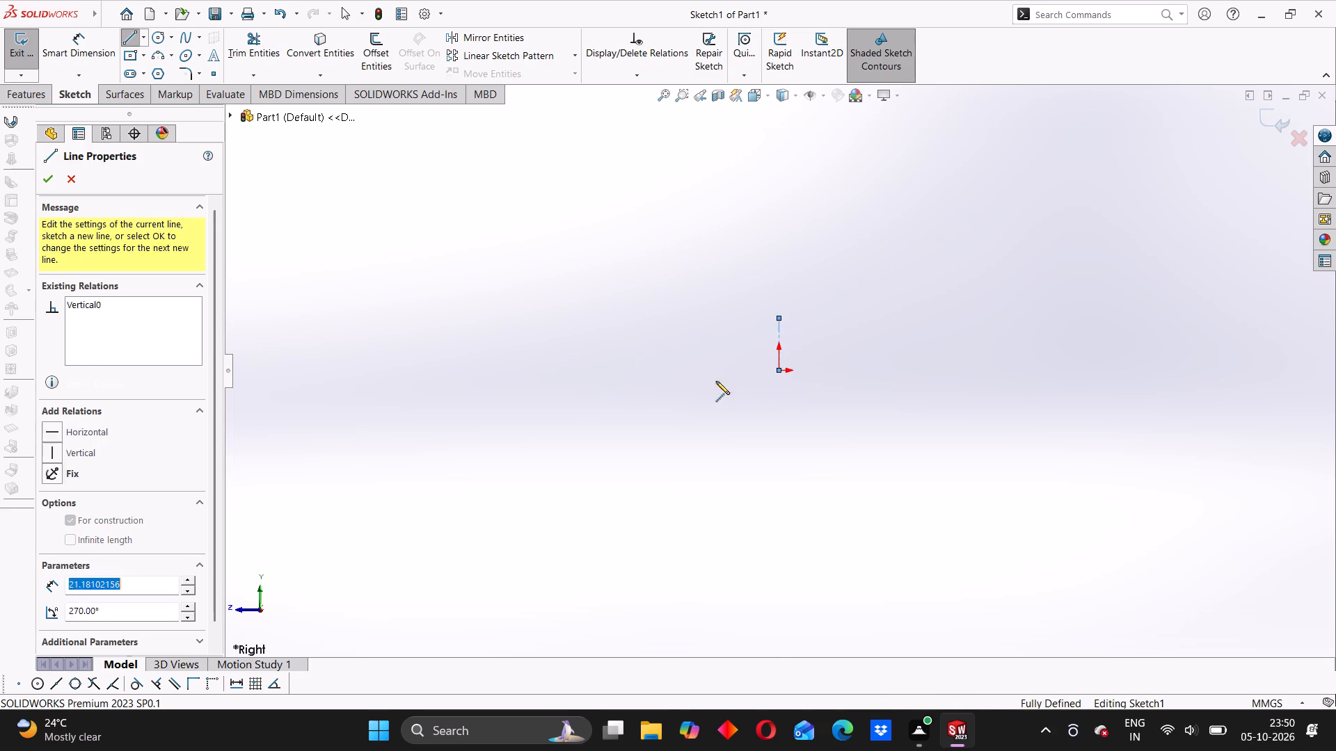
{"action": "left_click", "coordinate": [613, 373]}
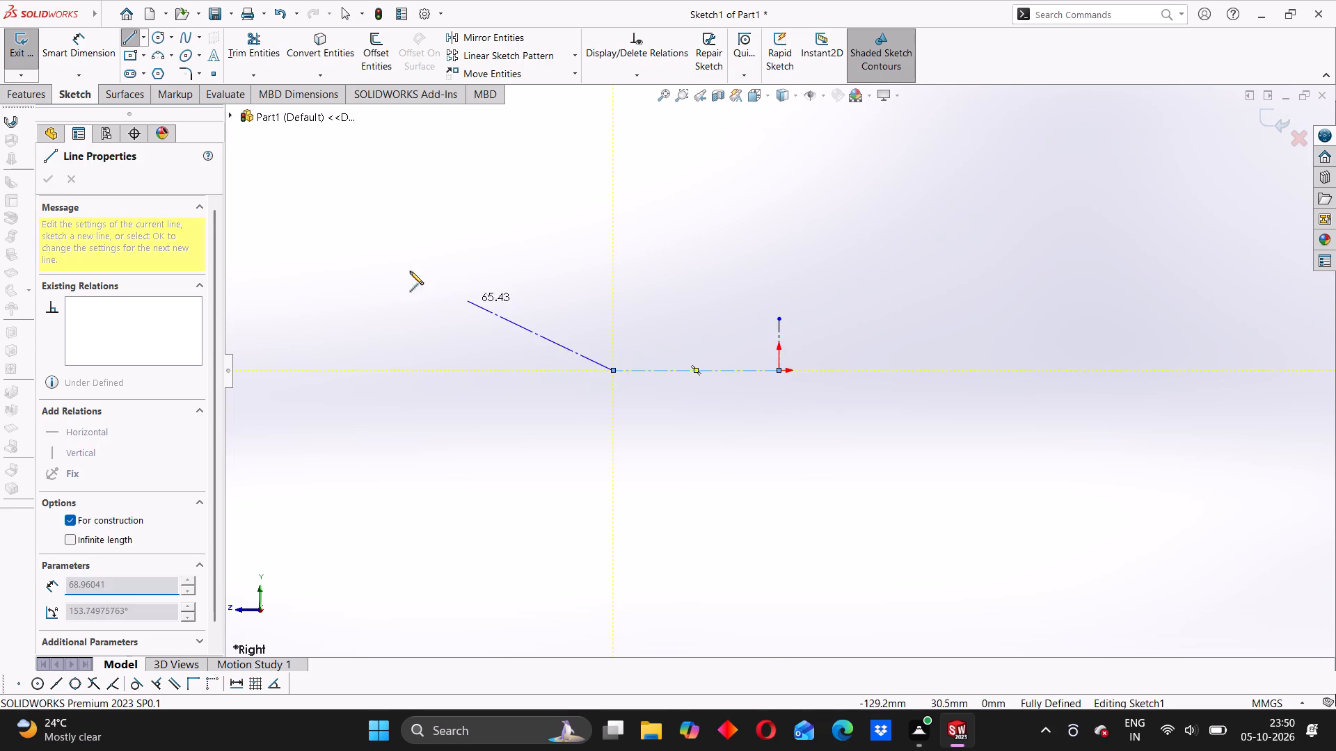
{"action": "right_click", "coordinate": [400, 265]}
{"action": "left_click", "coordinate": [449, 281]}
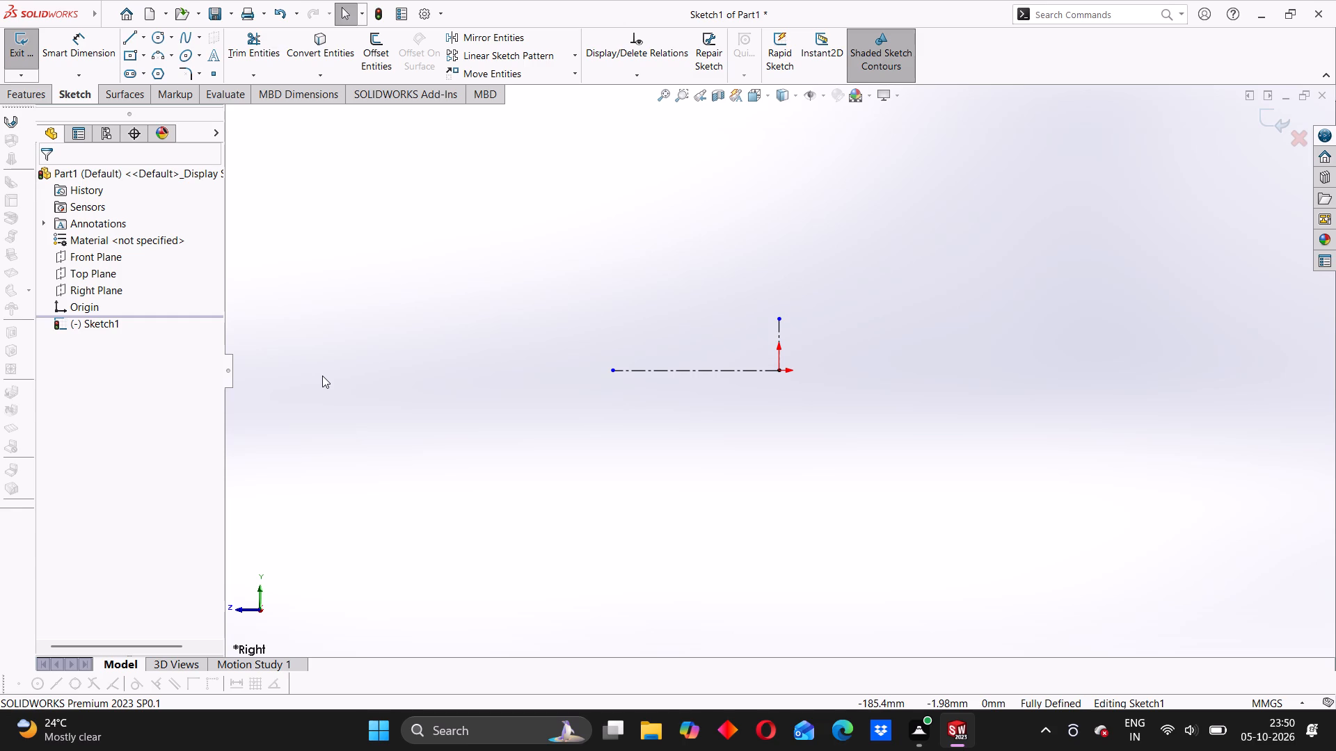
Sketch a closed stepped profile about 108 mm along its base above the horizontal centerline, with a sloping upper edge ending on the vertical centerline.
{"action": "left_click", "coordinate": [128, 31]}
{"action": "left_click", "coordinate": [778, 357]}
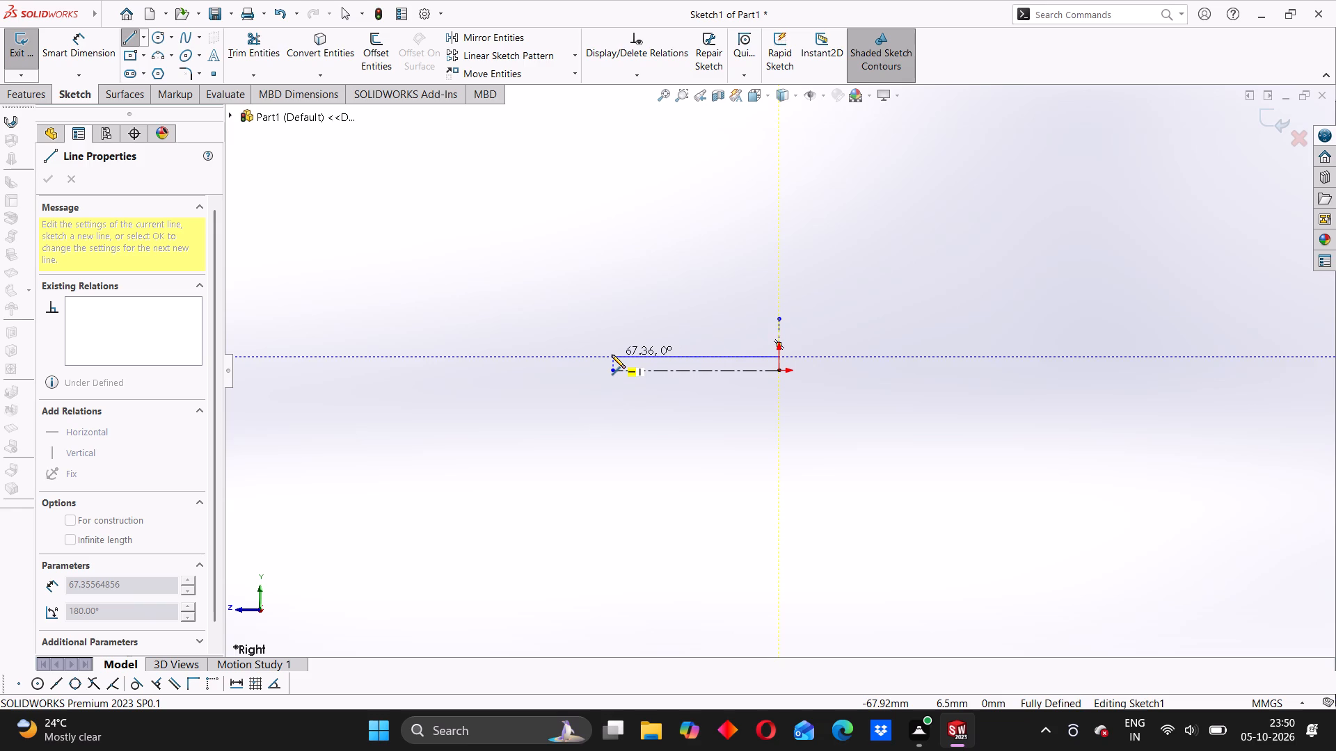
{"action": "left_click", "coordinate": [511, 355]}
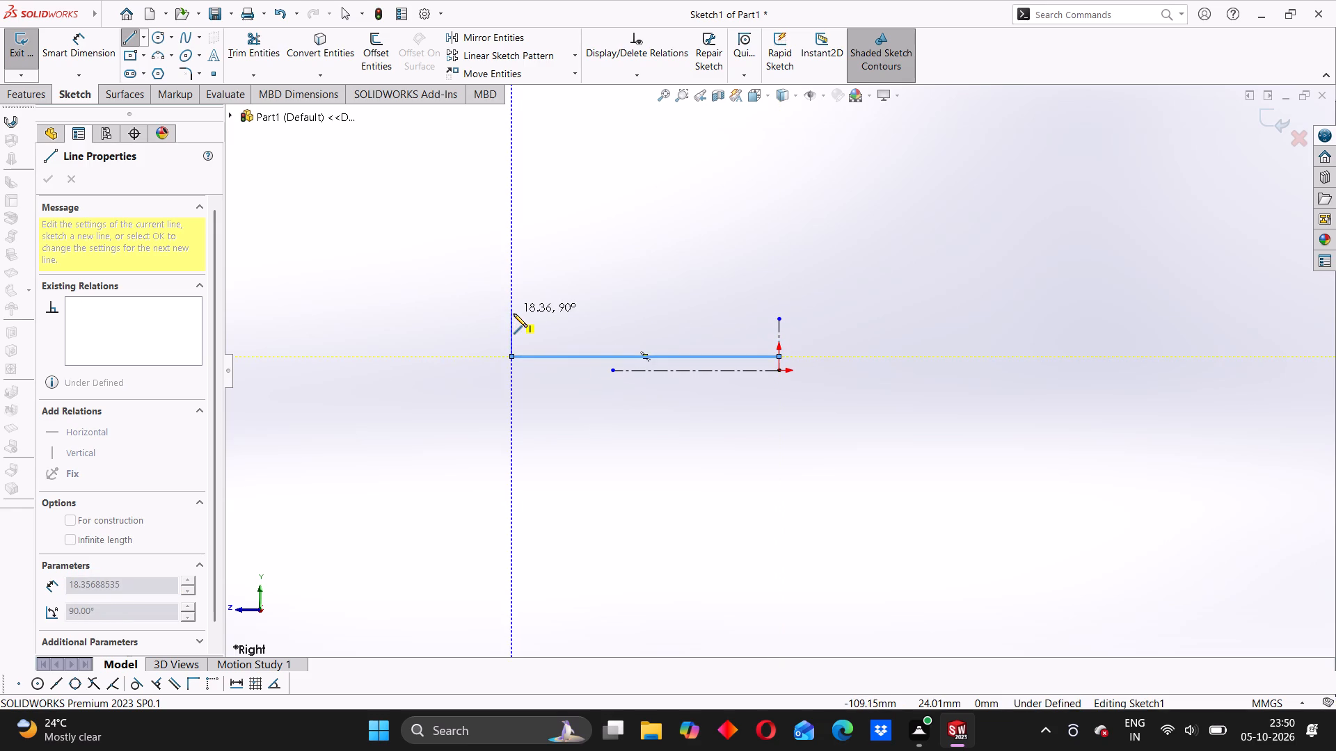
{"action": "left_click", "coordinate": [514, 314]}
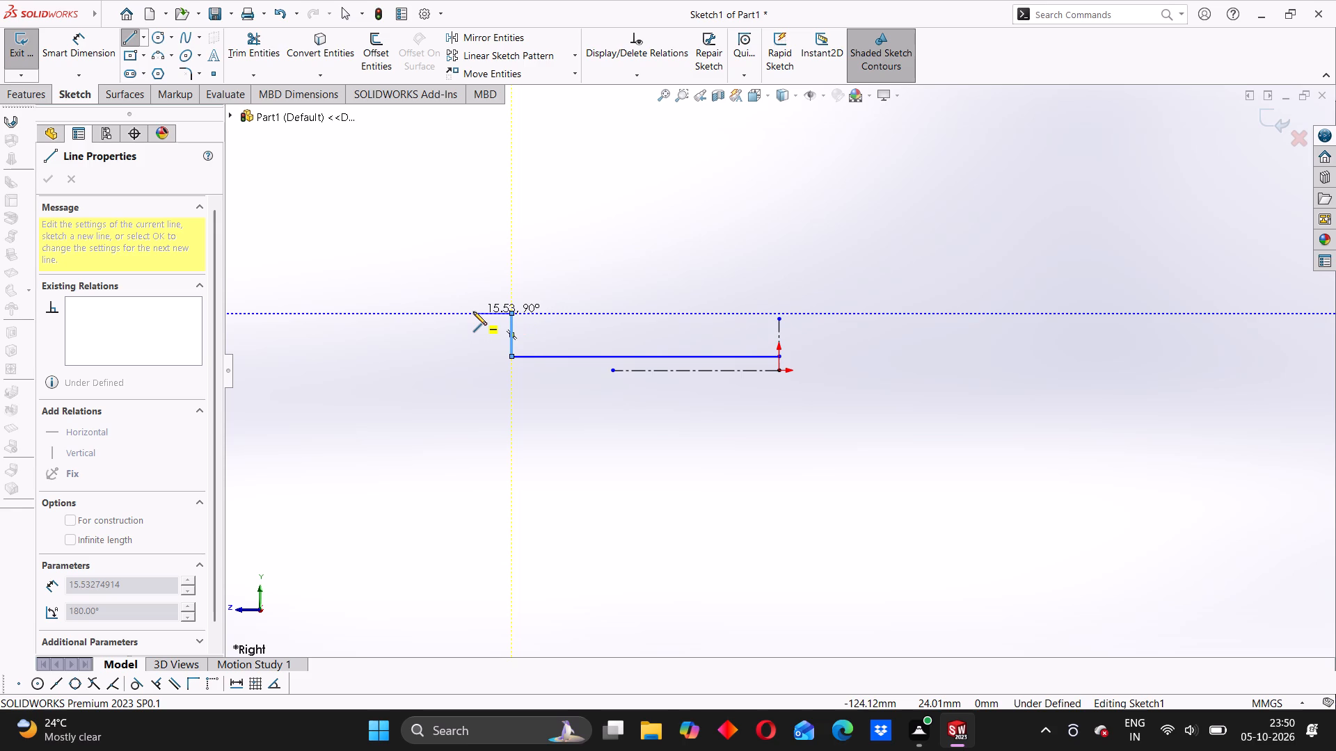
{"action": "left_click", "coordinate": [473, 312]}
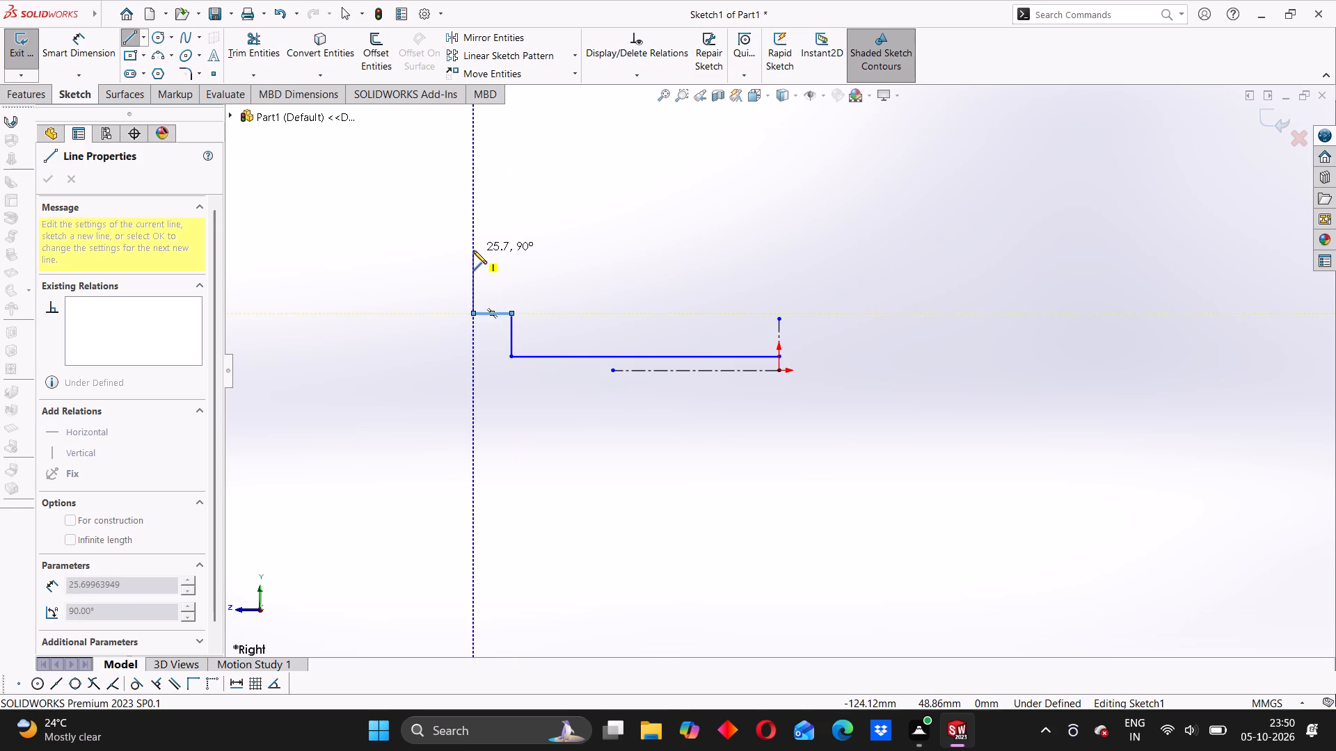
{"action": "left_click", "coordinate": [473, 250]}
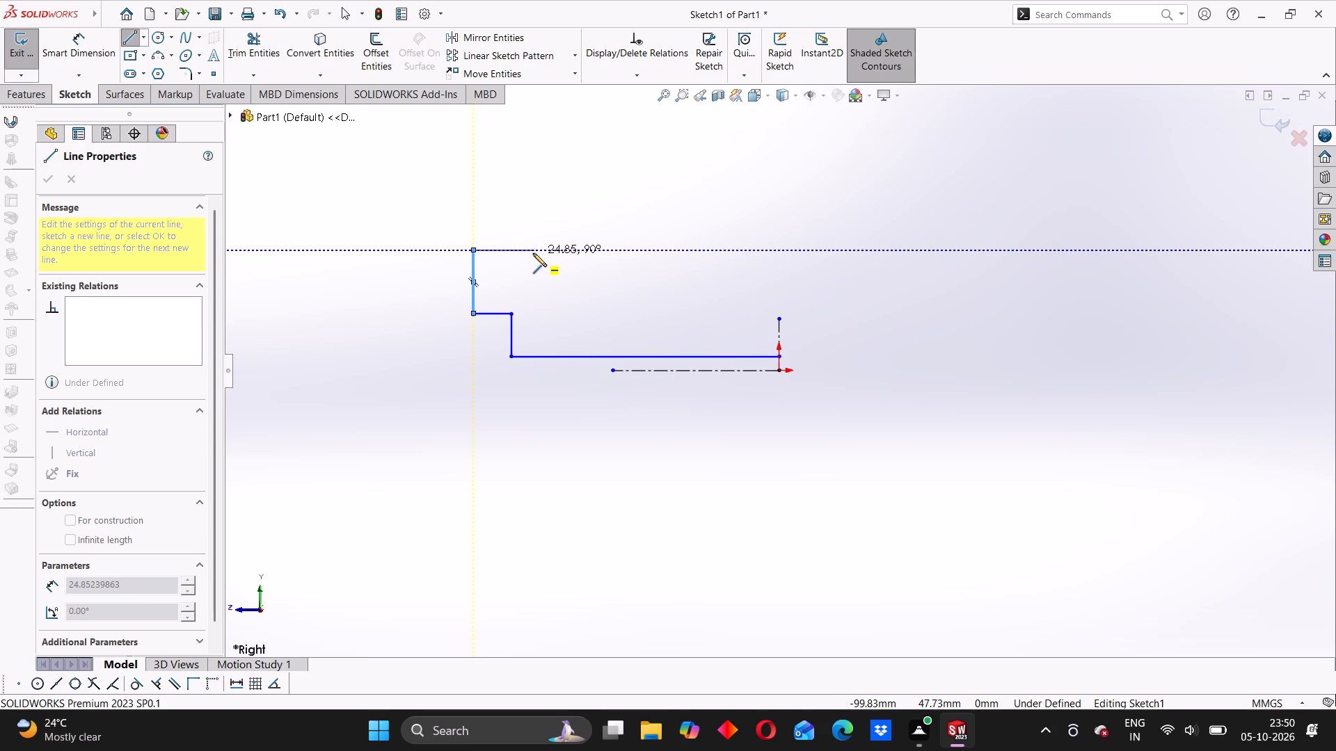
{"action": "left_click", "coordinate": [540, 250]}
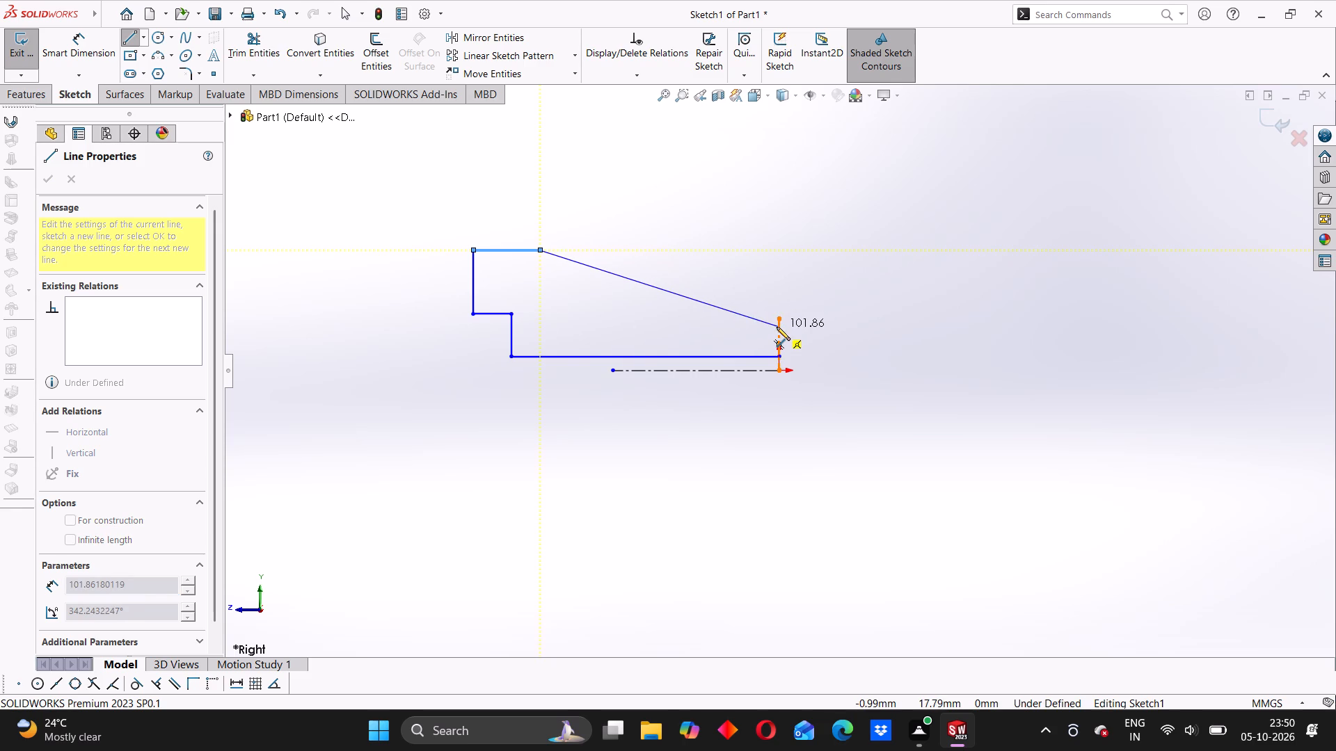
{"action": "left_click", "coordinate": [777, 325]}
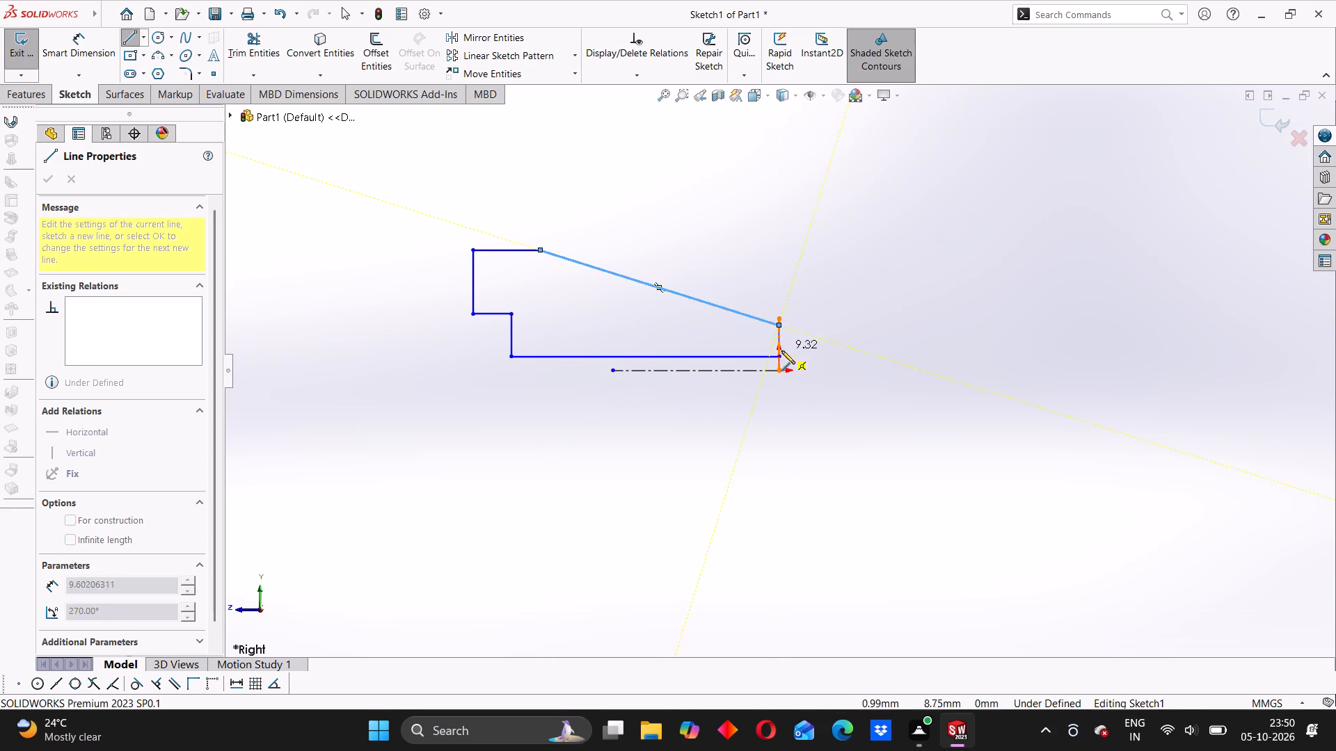
{"action": "left_click", "coordinate": [778, 356]}
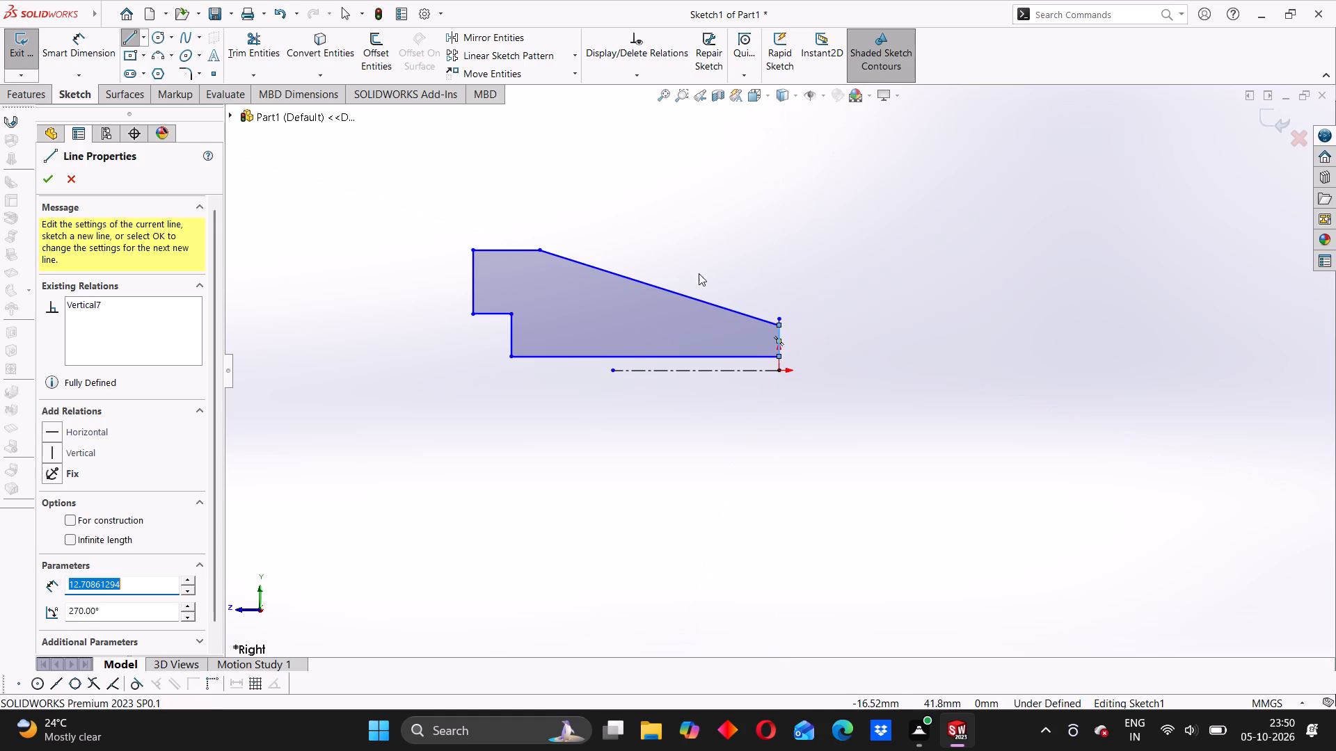
{"action": "left_click", "coordinate": [629, 466]}
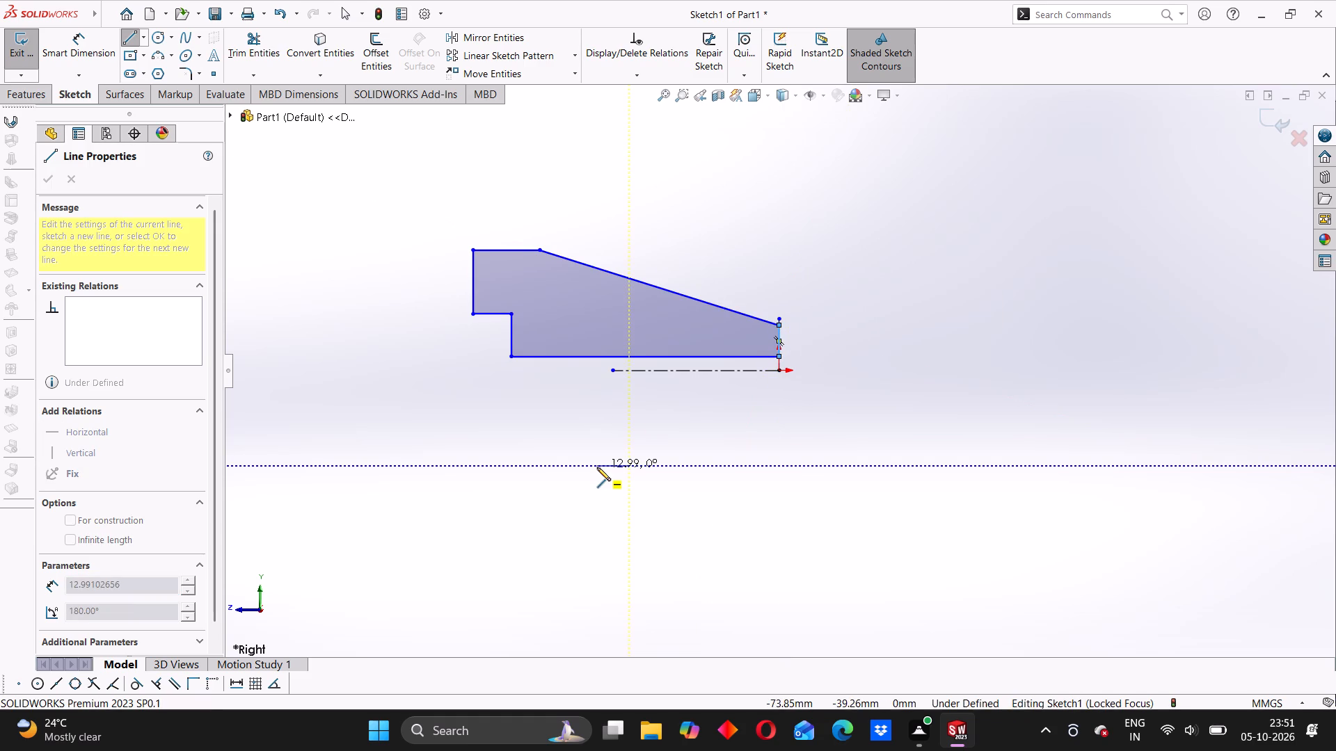
{"action": "key", "text": "Escape"}
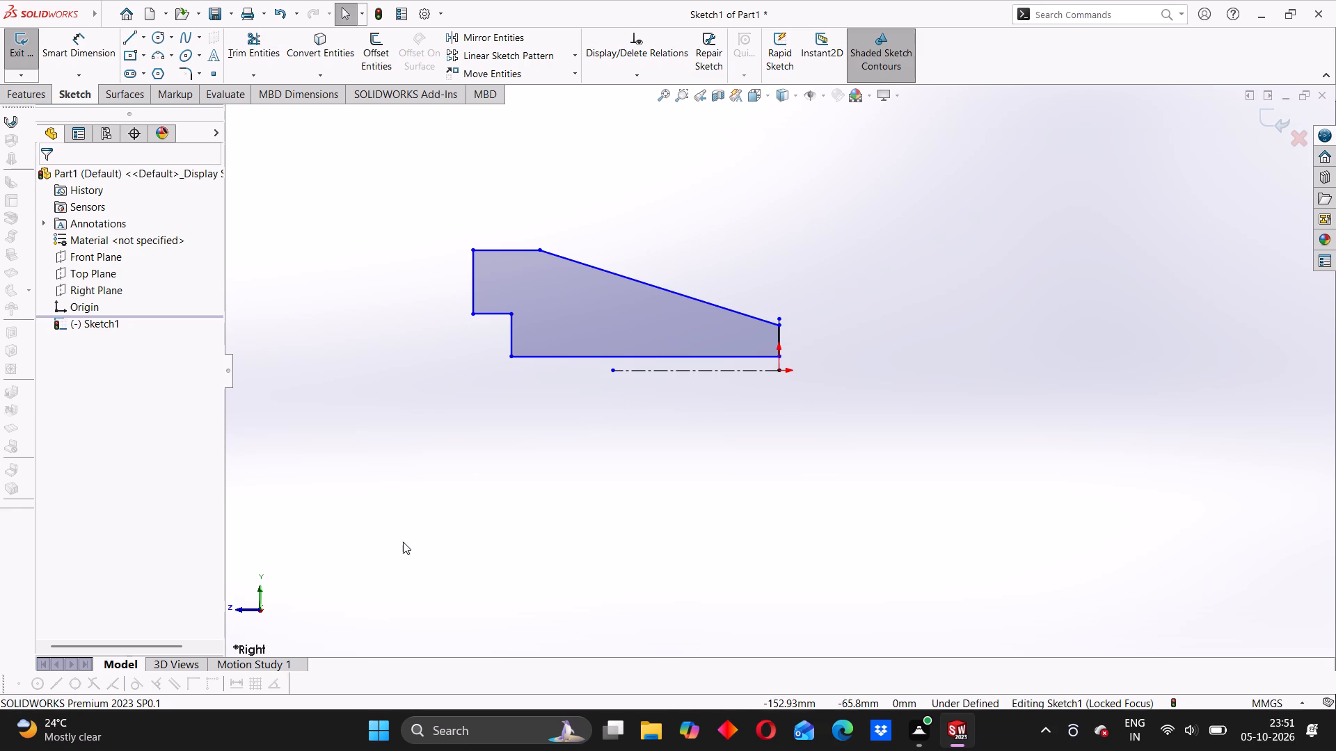
Dimension the upper corner of the profile's narrow end as a 14 mm diameter about the horizontal centerline.
{"action": "left_click", "coordinate": [102, 47]}
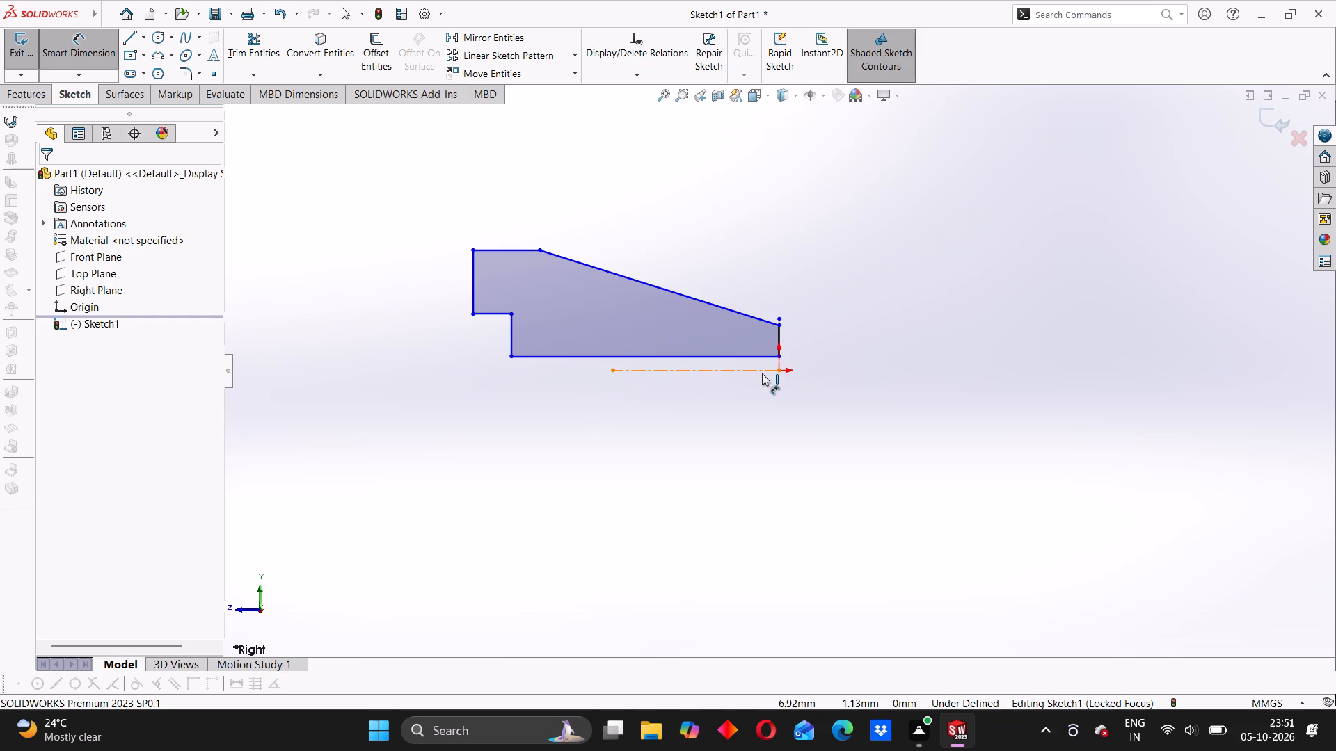
{"action": "left_click", "coordinate": [762, 373]}
{"action": "left_click", "coordinate": [781, 332]}
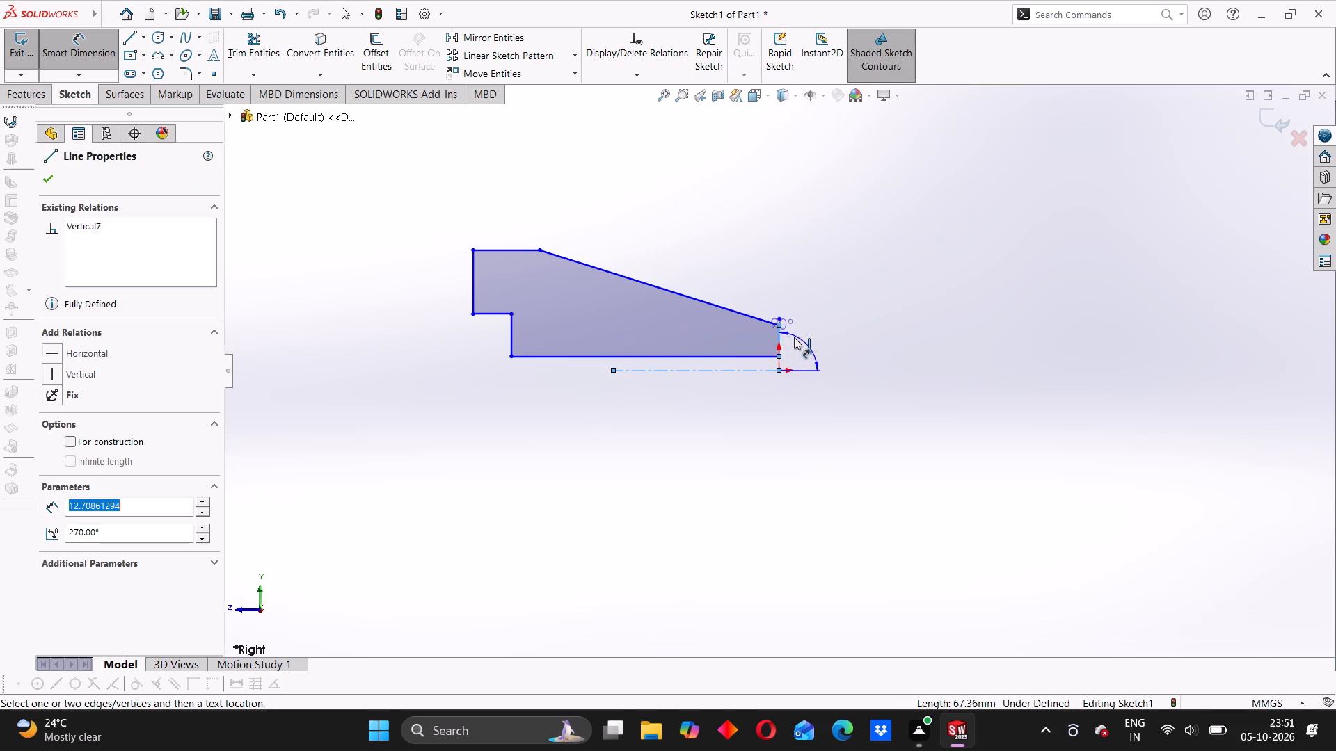
{"action": "key", "text": "Escape"}
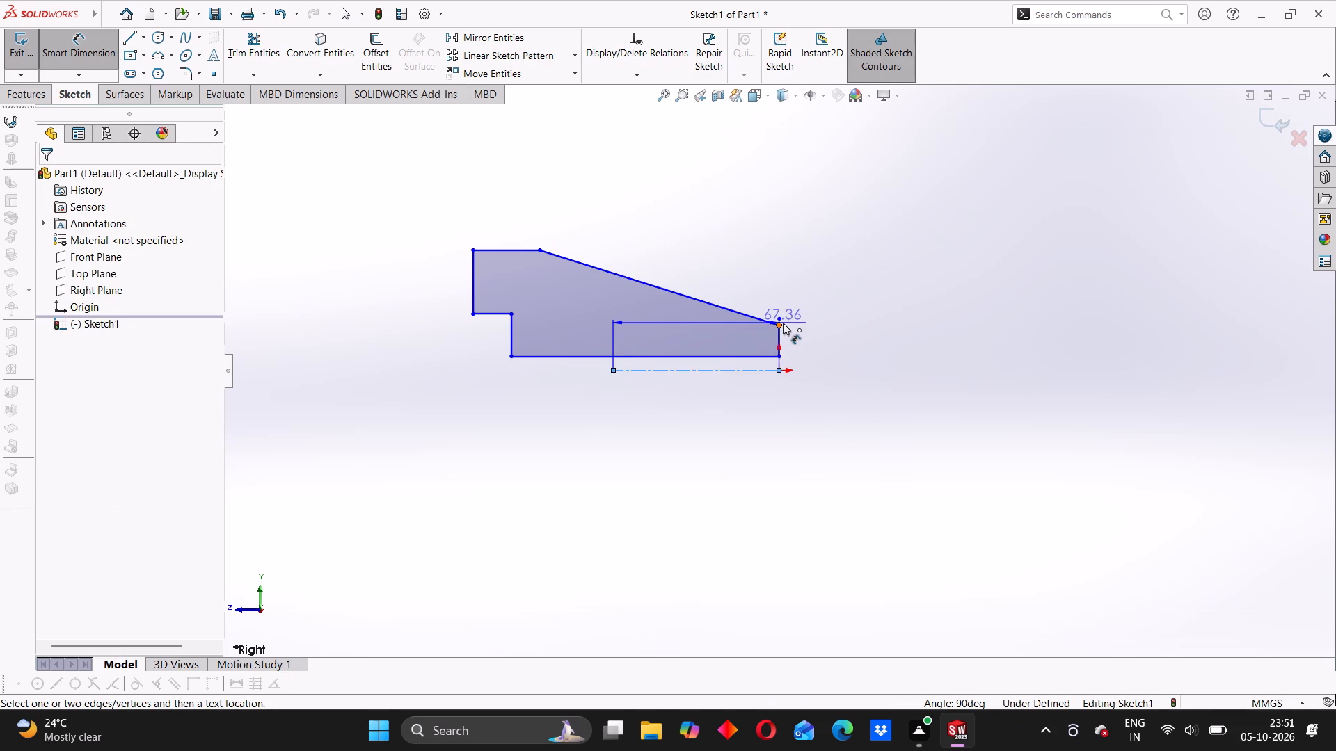
{"action": "left_click_drag", "start_coordinate": [783, 323], "coordinate": [817, 396]}
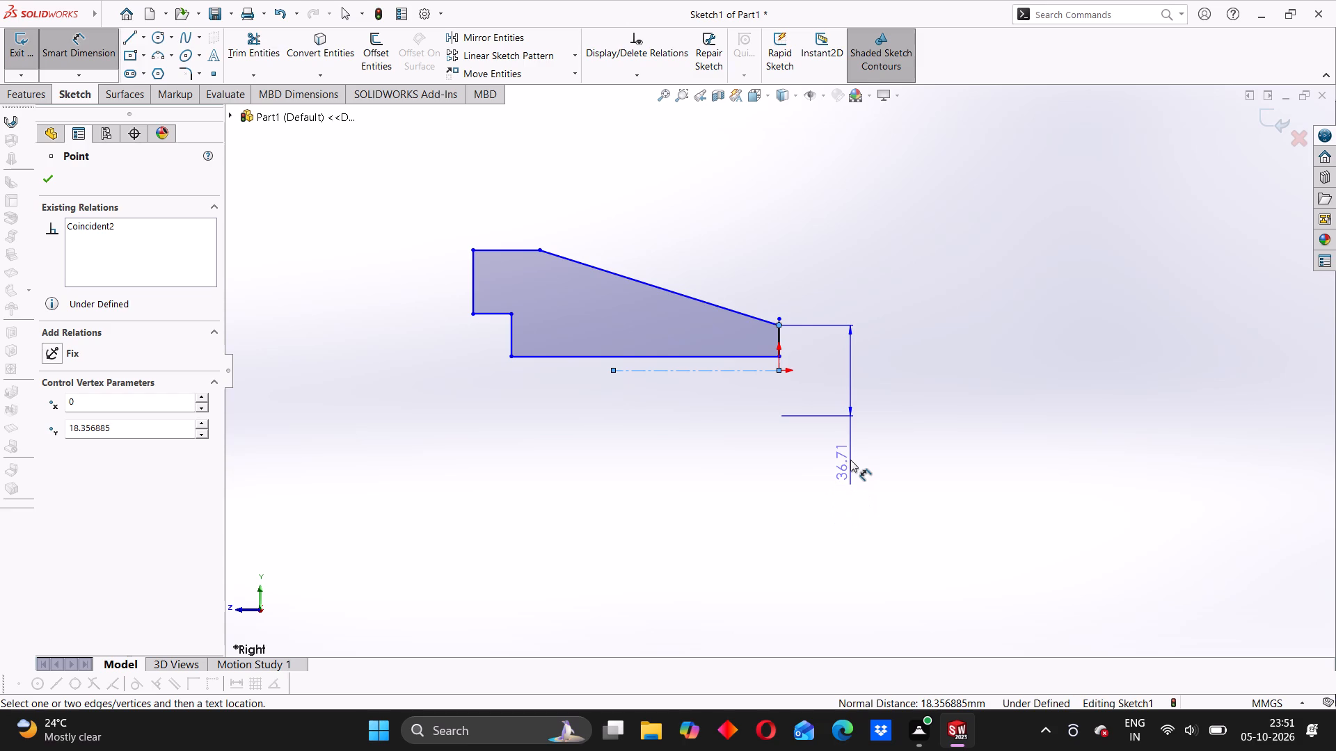
{"action": "left_click", "coordinate": [850, 460]}
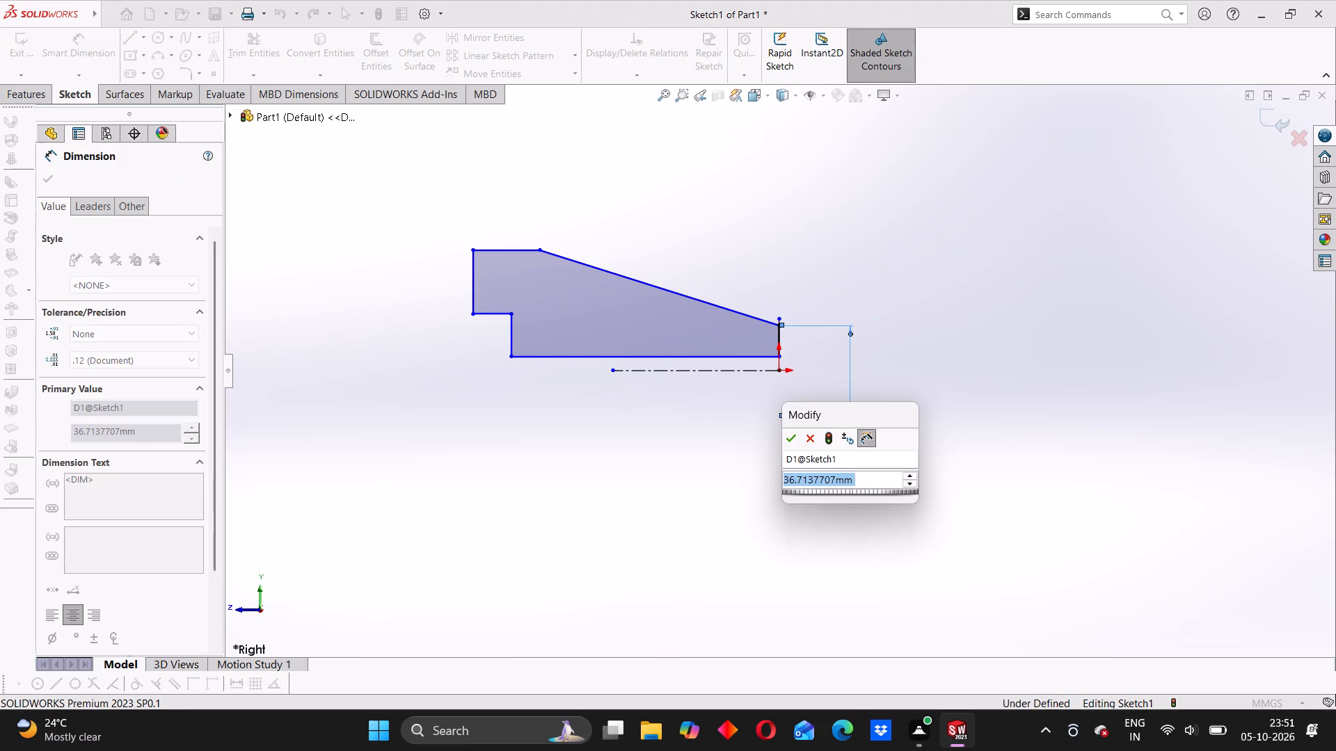
{"action": "type", "text": "14"}
{"action": "key", "text": "Return"}
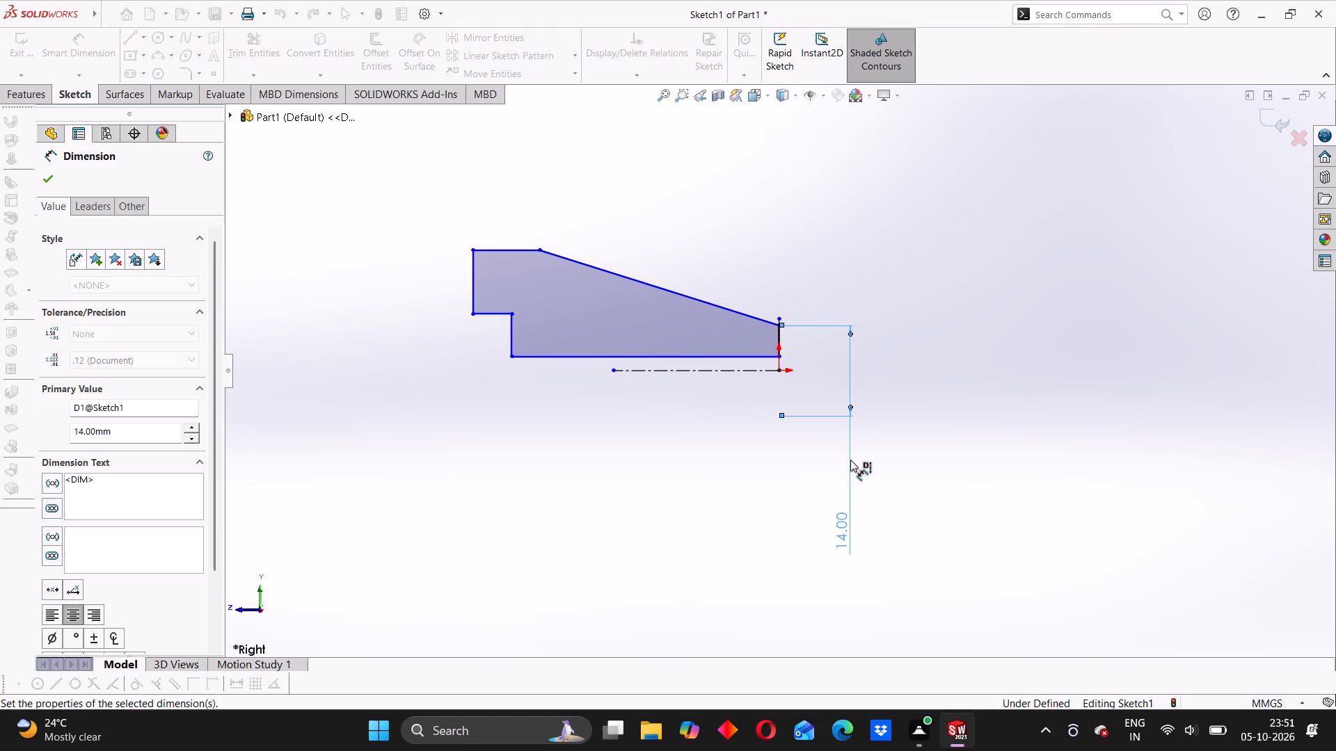
Dimension the upper outer corner of the profile's wide end as a 20 mm diameter about the horizontal centerline.
{"action": "left_click", "coordinate": [605, 541]}
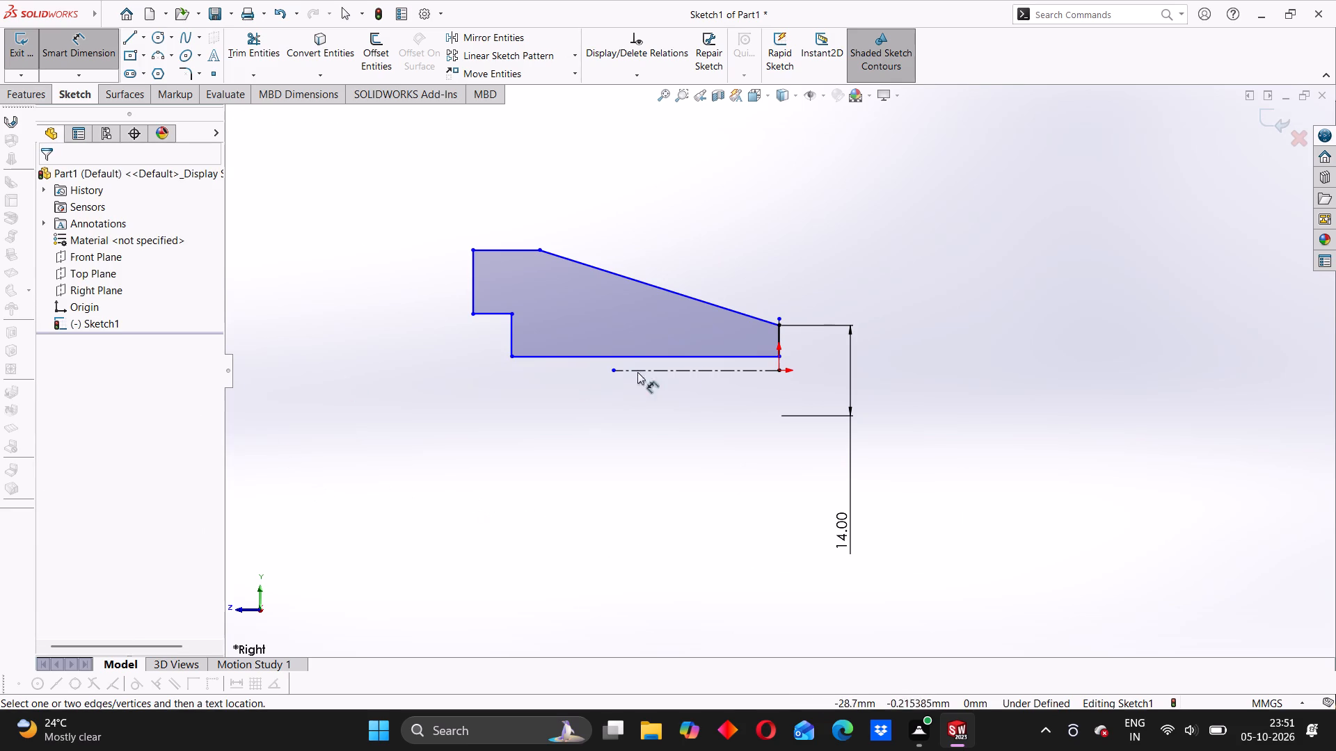
{"action": "left_click", "coordinate": [676, 369]}
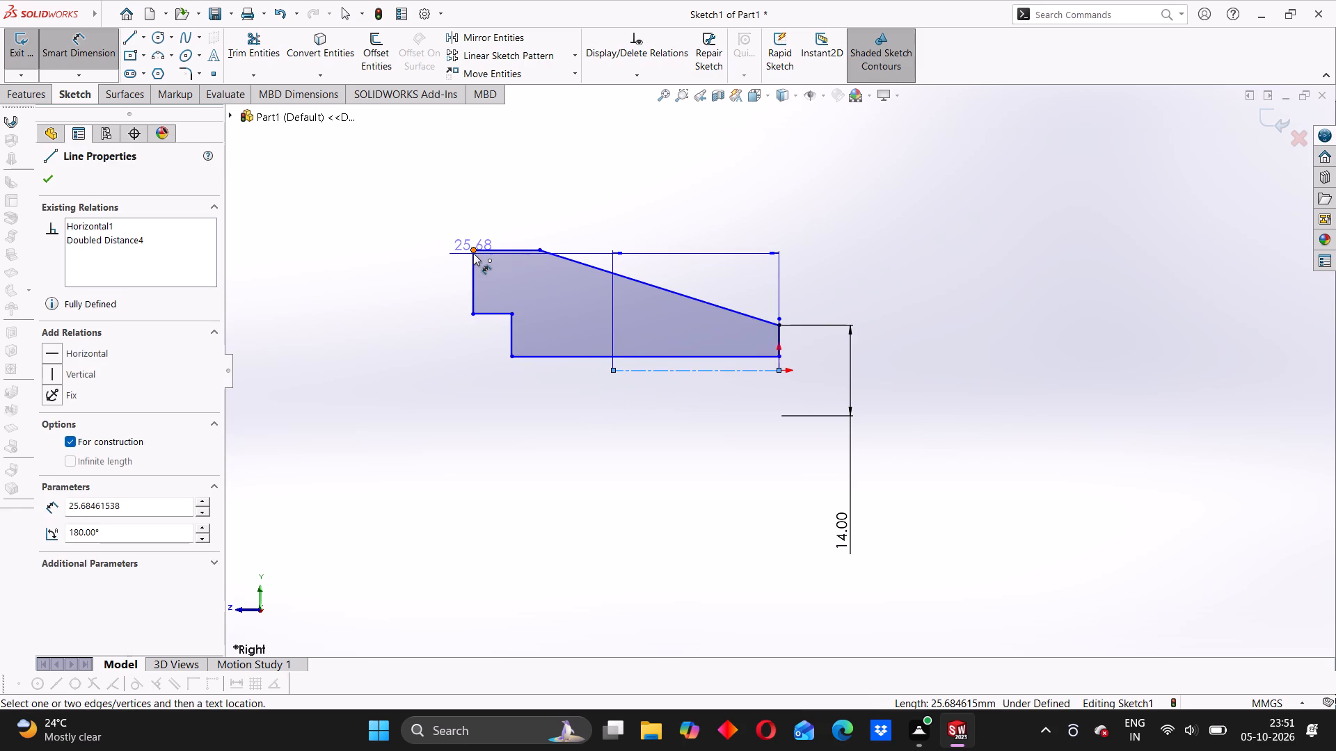
{"action": "left_click", "coordinate": [472, 250]}
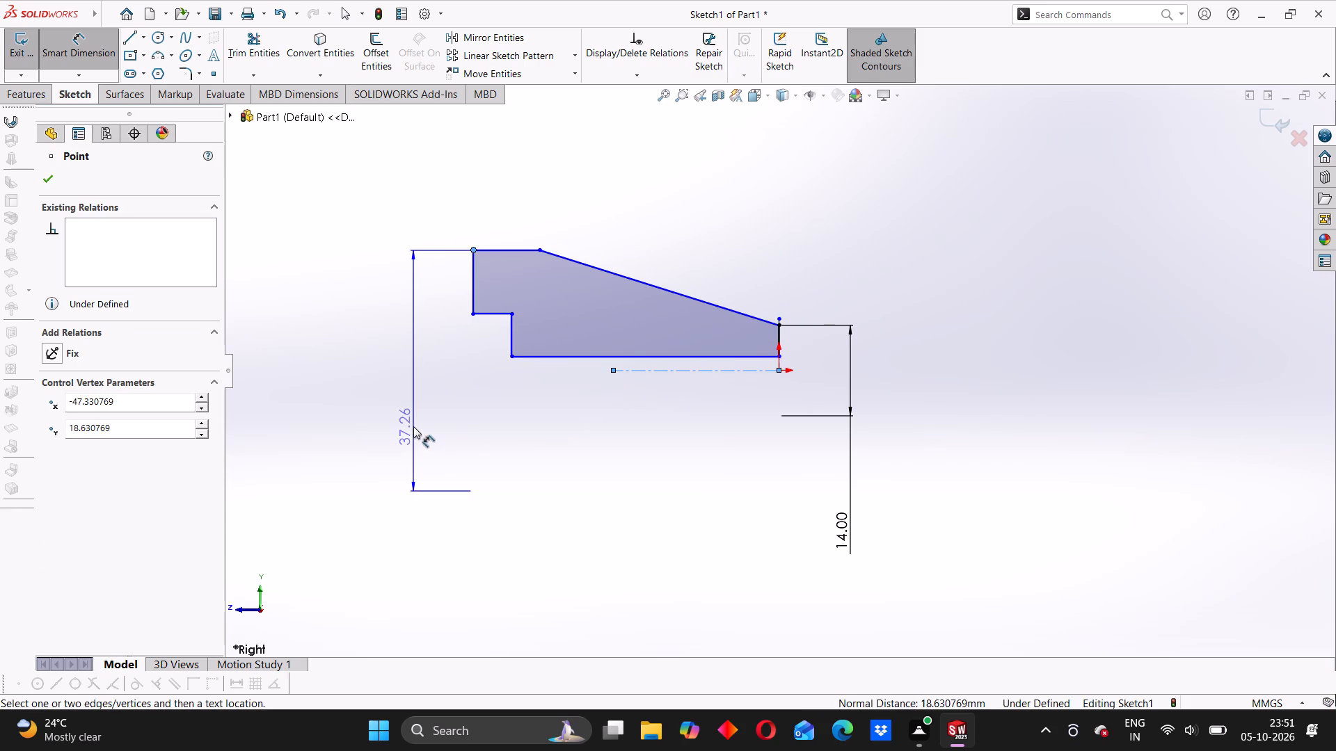
{"action": "left_click", "coordinate": [409, 423]}
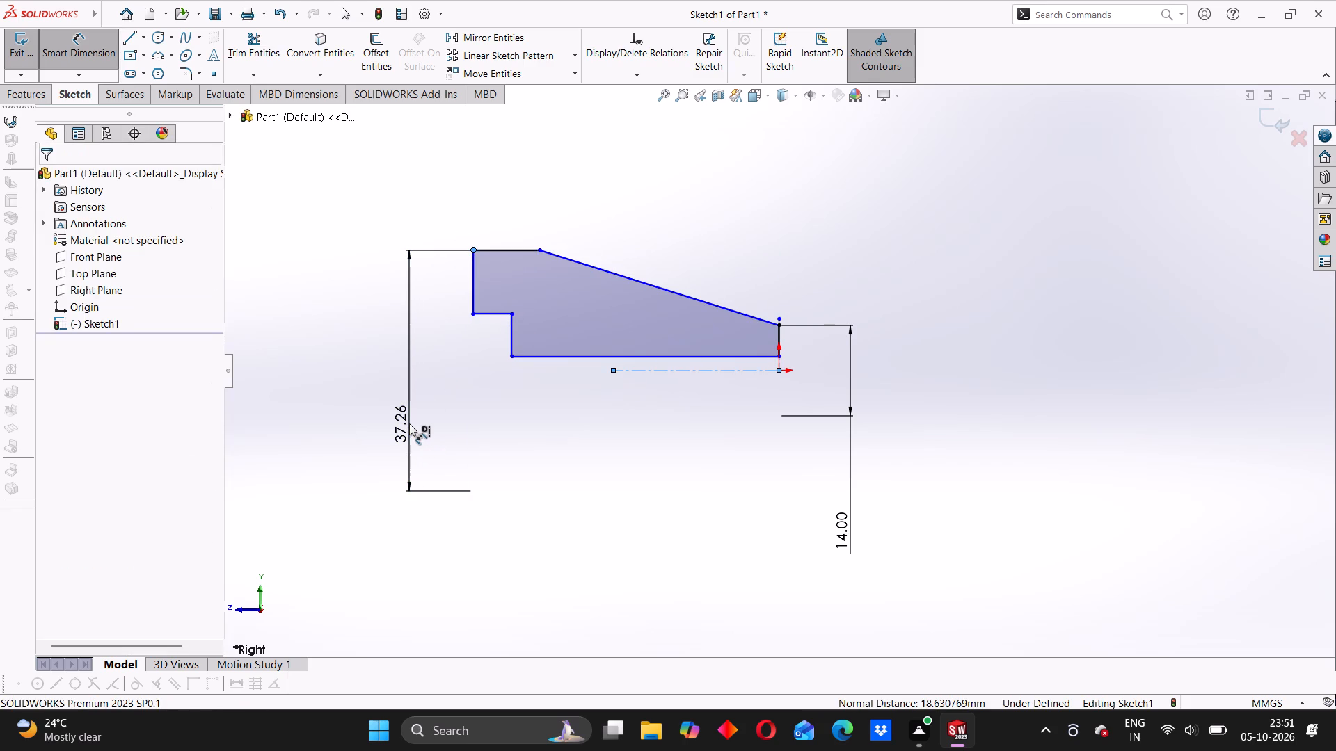
{"action": "type", "text": "20"}
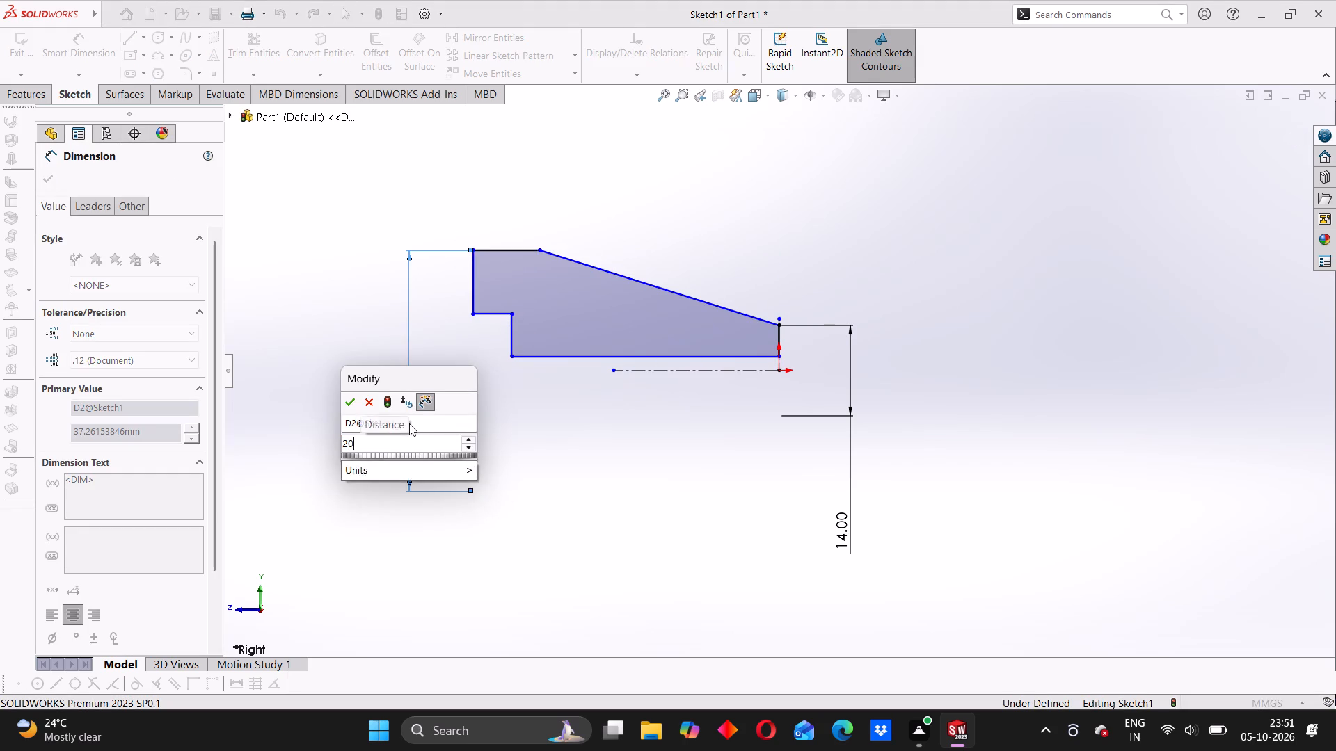
{"action": "key", "text": "Return"}
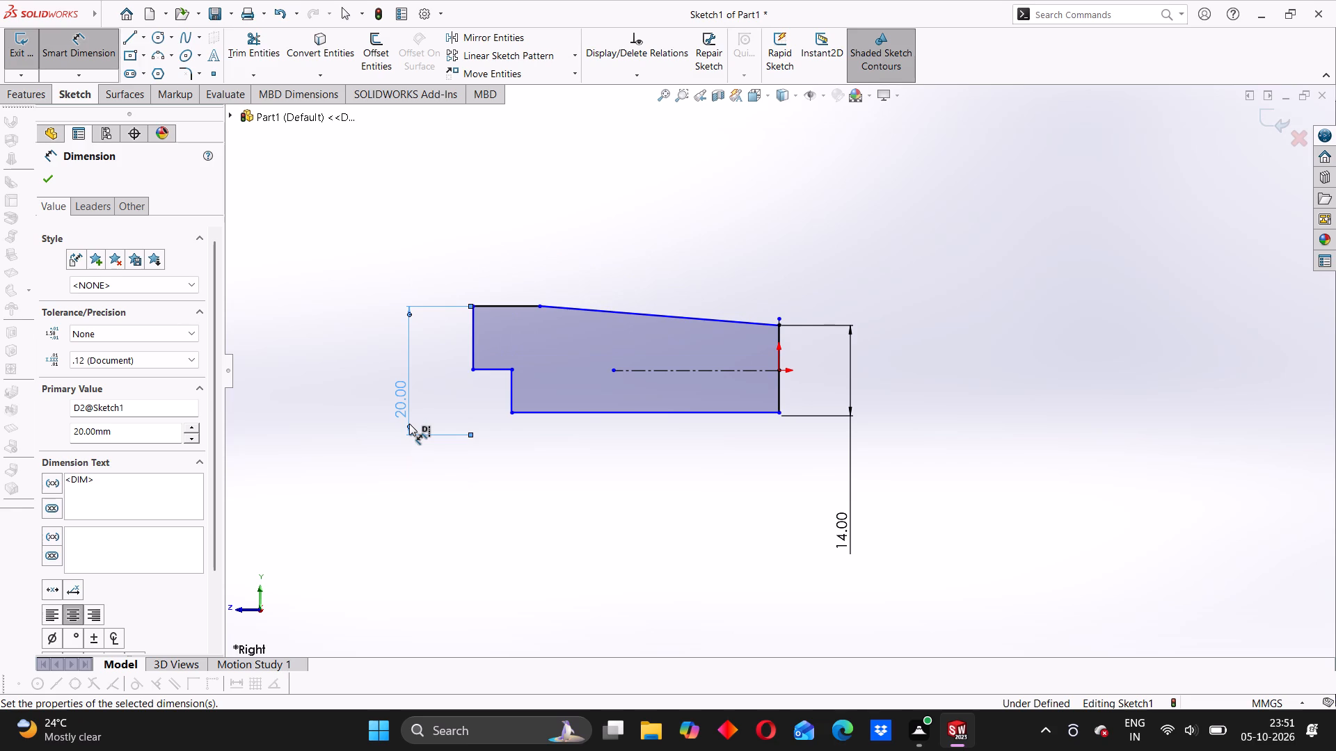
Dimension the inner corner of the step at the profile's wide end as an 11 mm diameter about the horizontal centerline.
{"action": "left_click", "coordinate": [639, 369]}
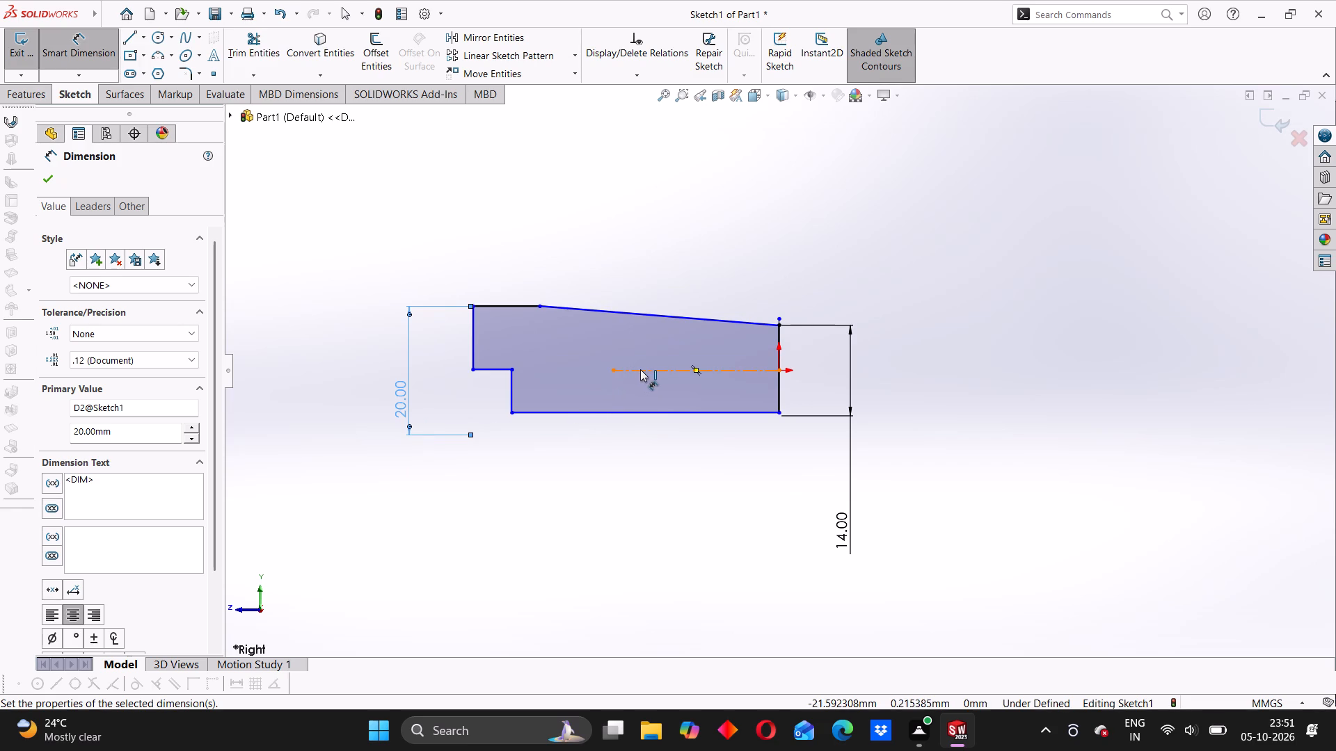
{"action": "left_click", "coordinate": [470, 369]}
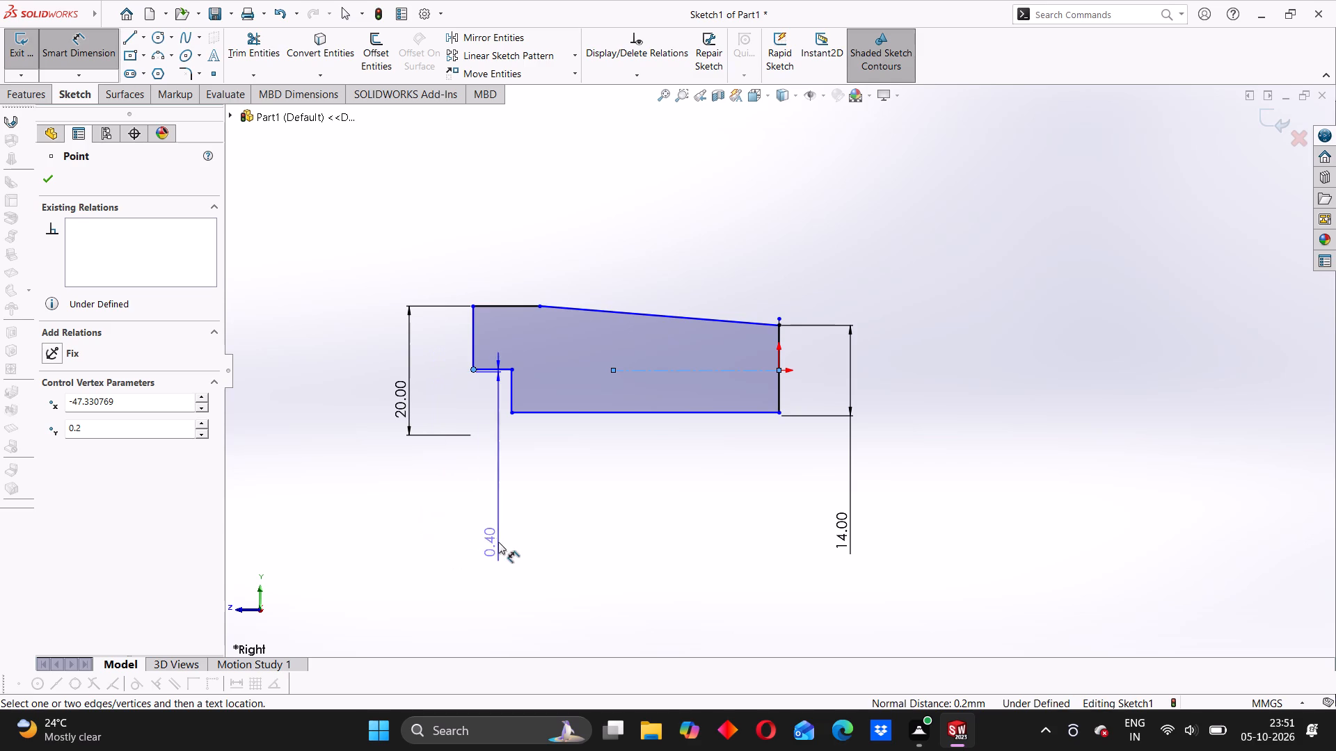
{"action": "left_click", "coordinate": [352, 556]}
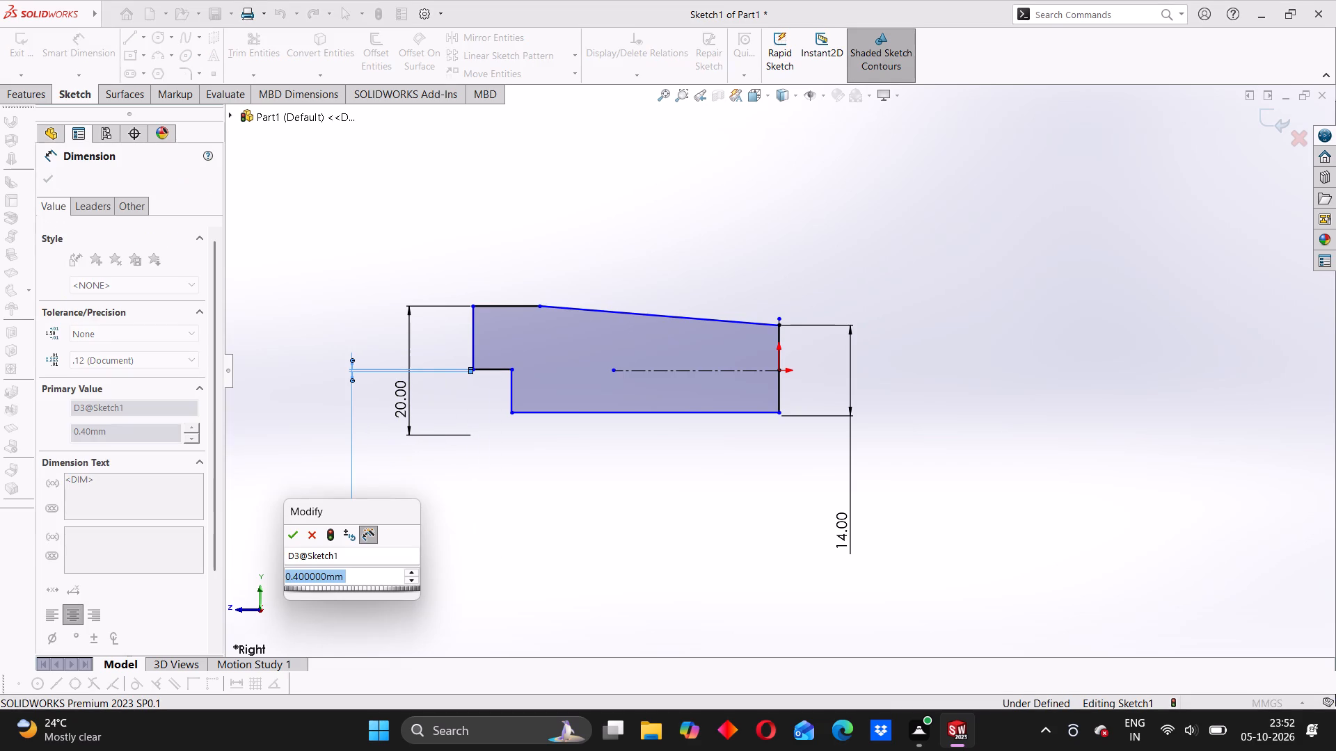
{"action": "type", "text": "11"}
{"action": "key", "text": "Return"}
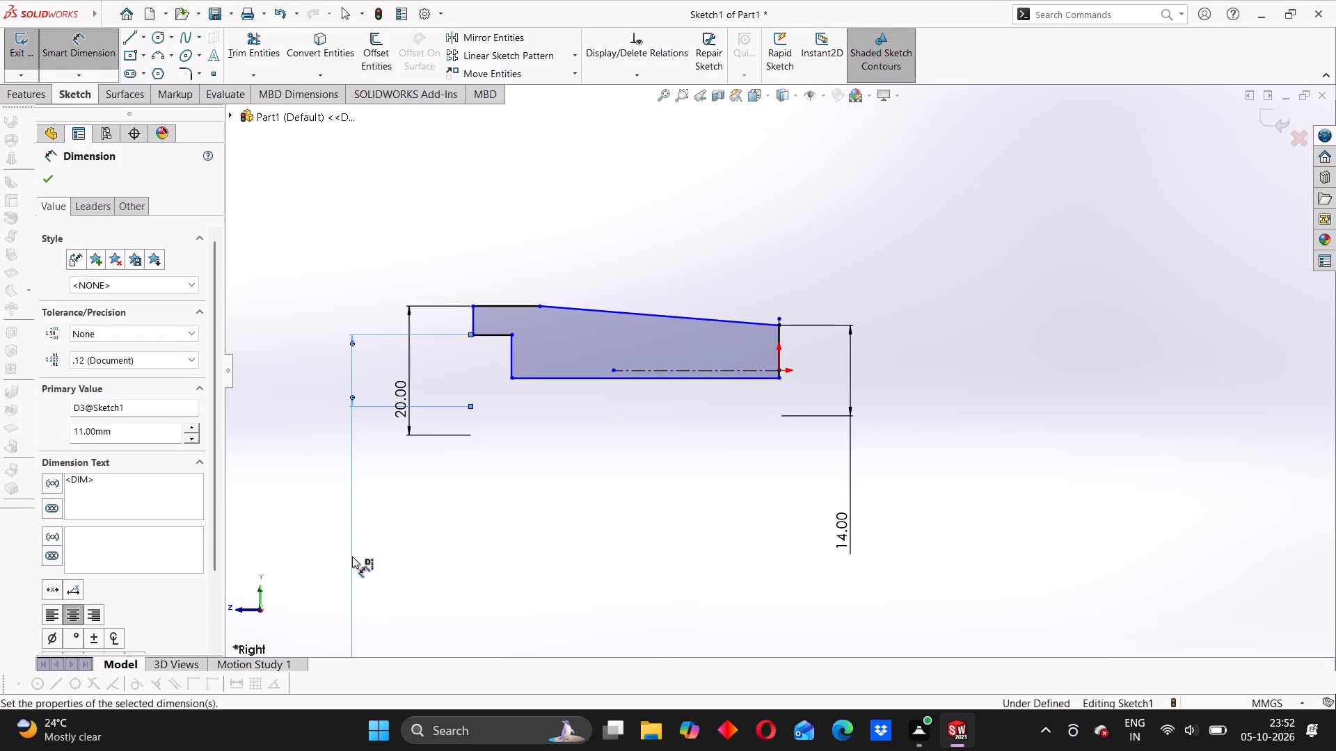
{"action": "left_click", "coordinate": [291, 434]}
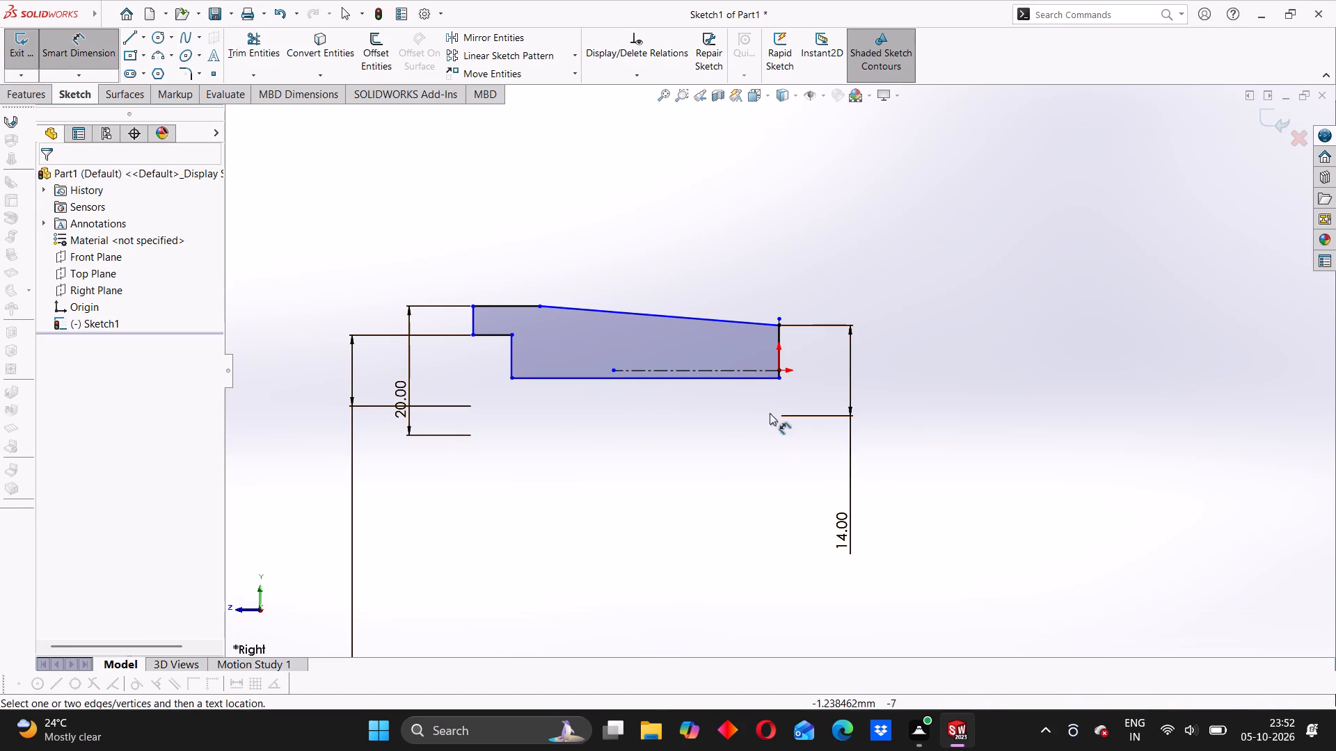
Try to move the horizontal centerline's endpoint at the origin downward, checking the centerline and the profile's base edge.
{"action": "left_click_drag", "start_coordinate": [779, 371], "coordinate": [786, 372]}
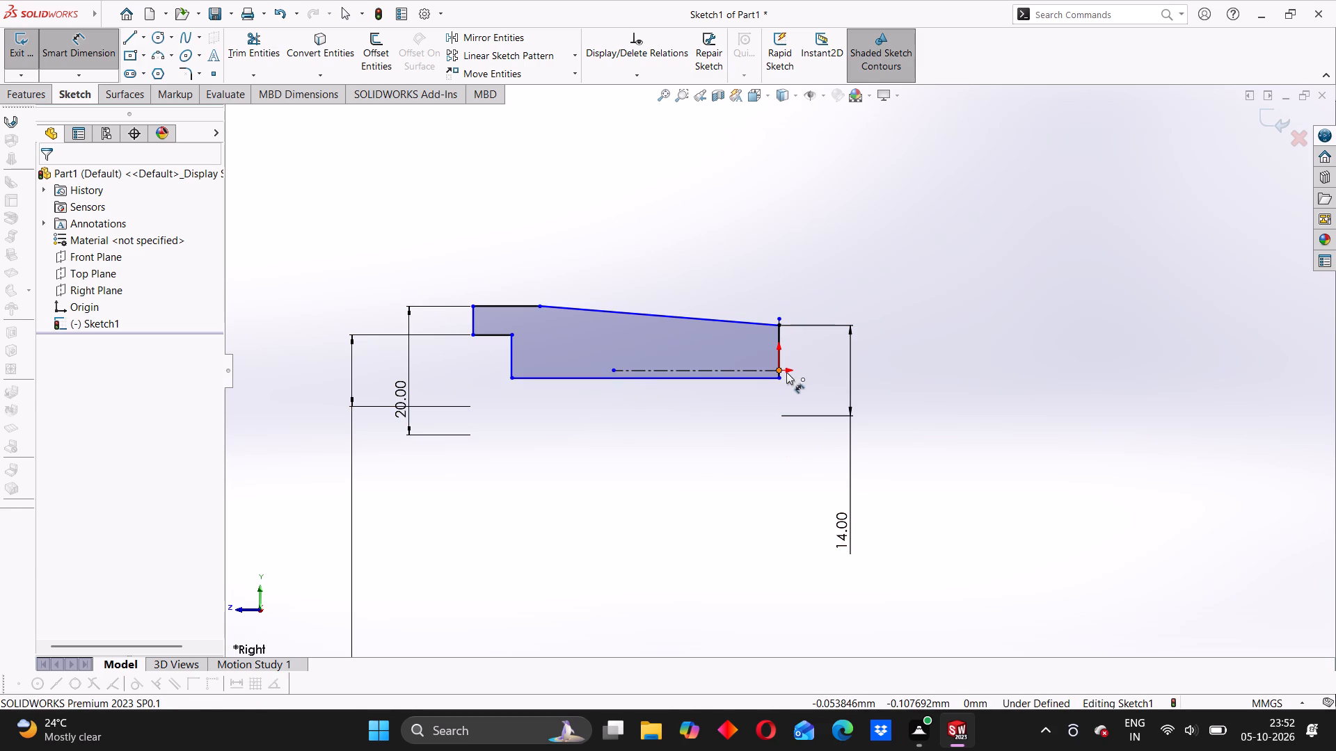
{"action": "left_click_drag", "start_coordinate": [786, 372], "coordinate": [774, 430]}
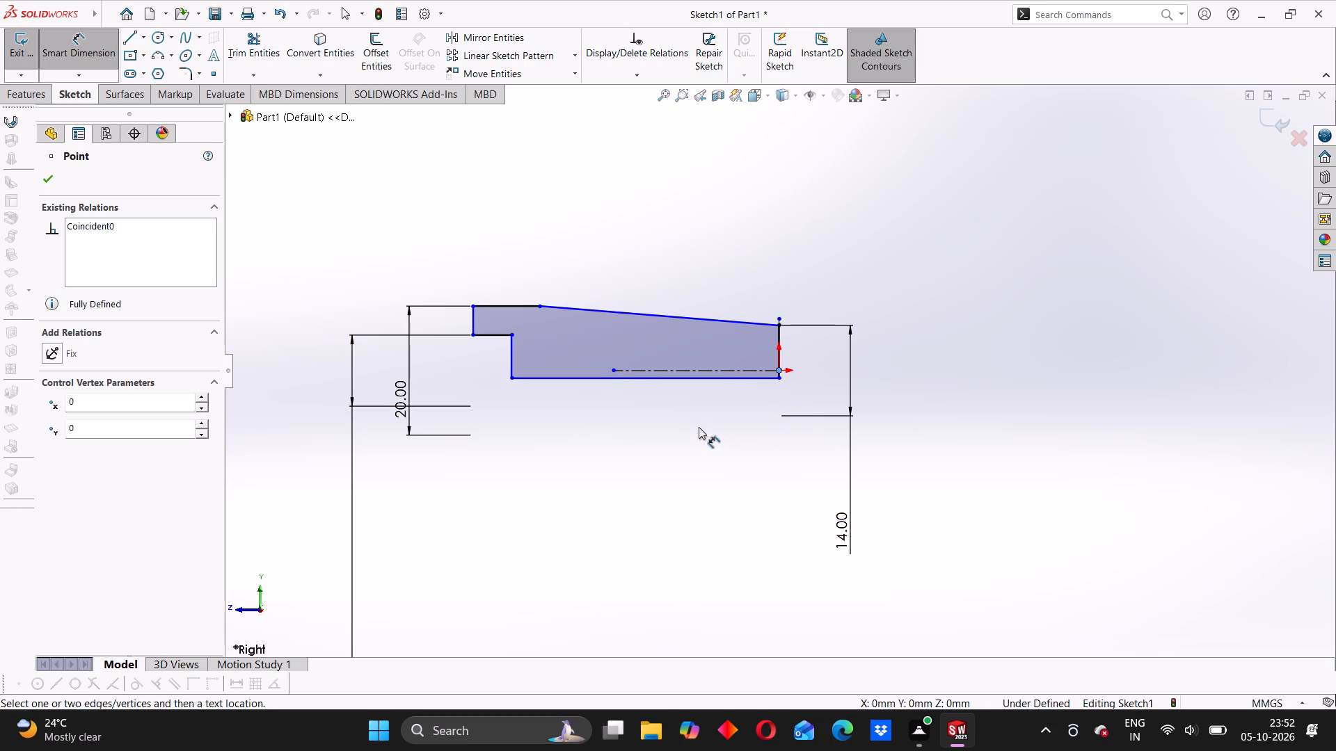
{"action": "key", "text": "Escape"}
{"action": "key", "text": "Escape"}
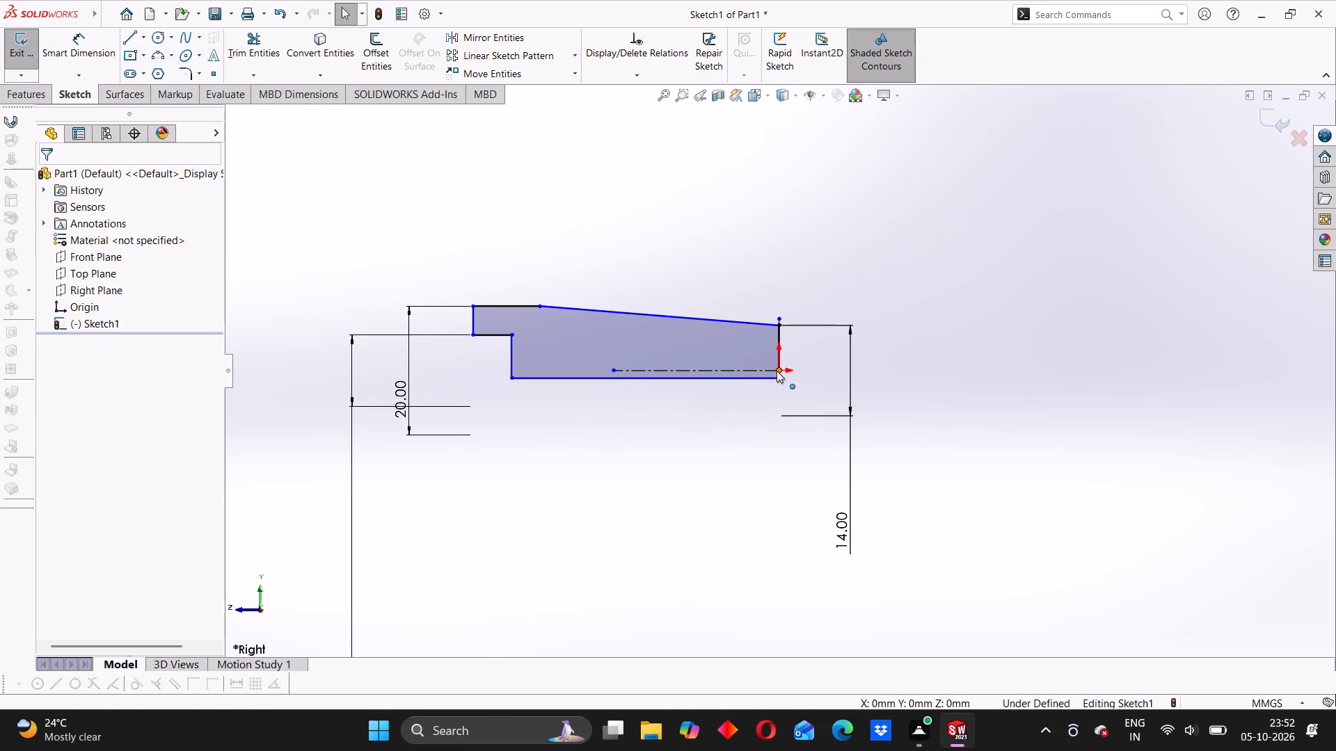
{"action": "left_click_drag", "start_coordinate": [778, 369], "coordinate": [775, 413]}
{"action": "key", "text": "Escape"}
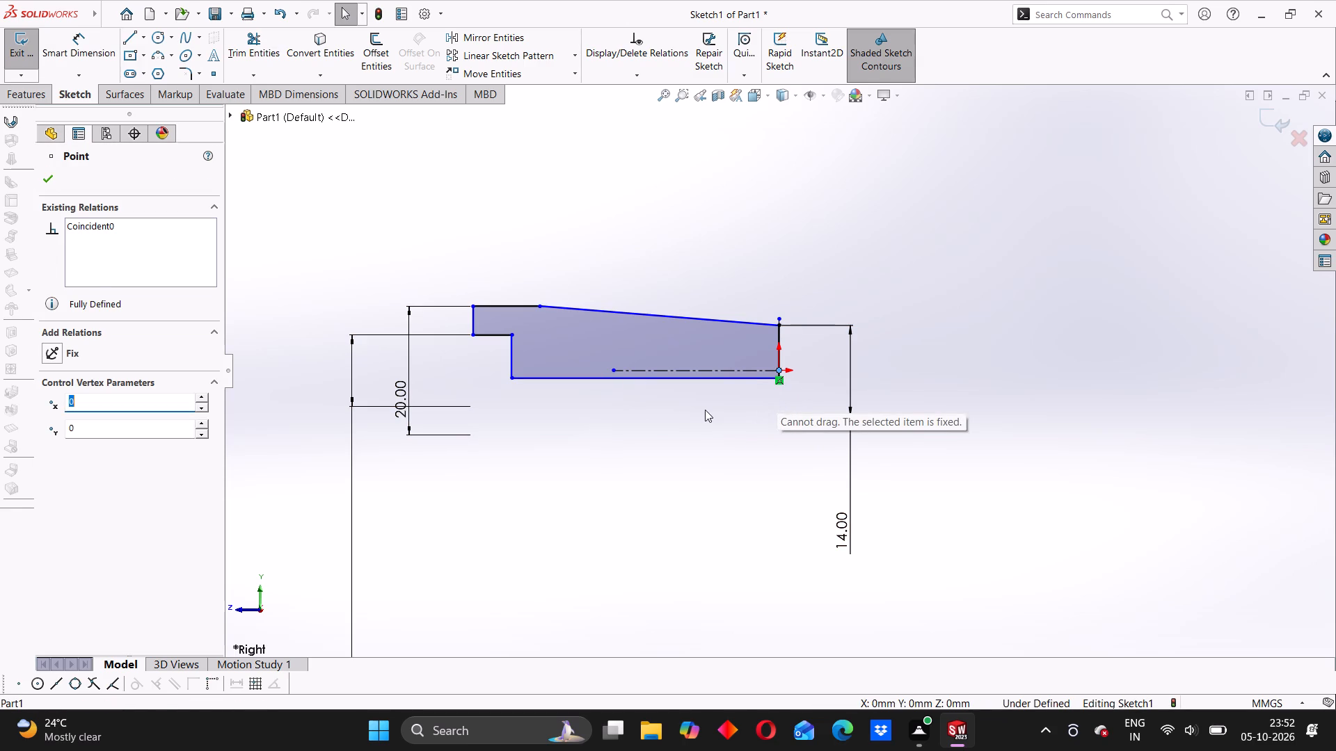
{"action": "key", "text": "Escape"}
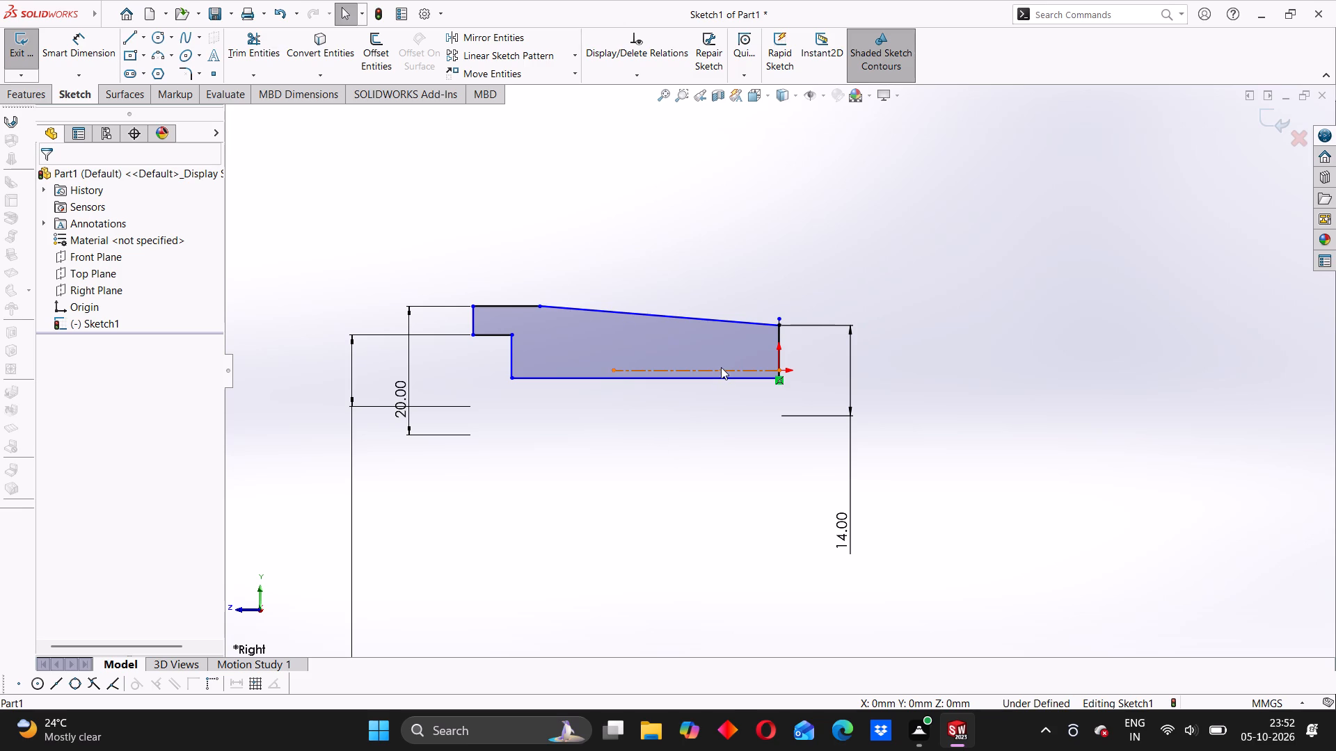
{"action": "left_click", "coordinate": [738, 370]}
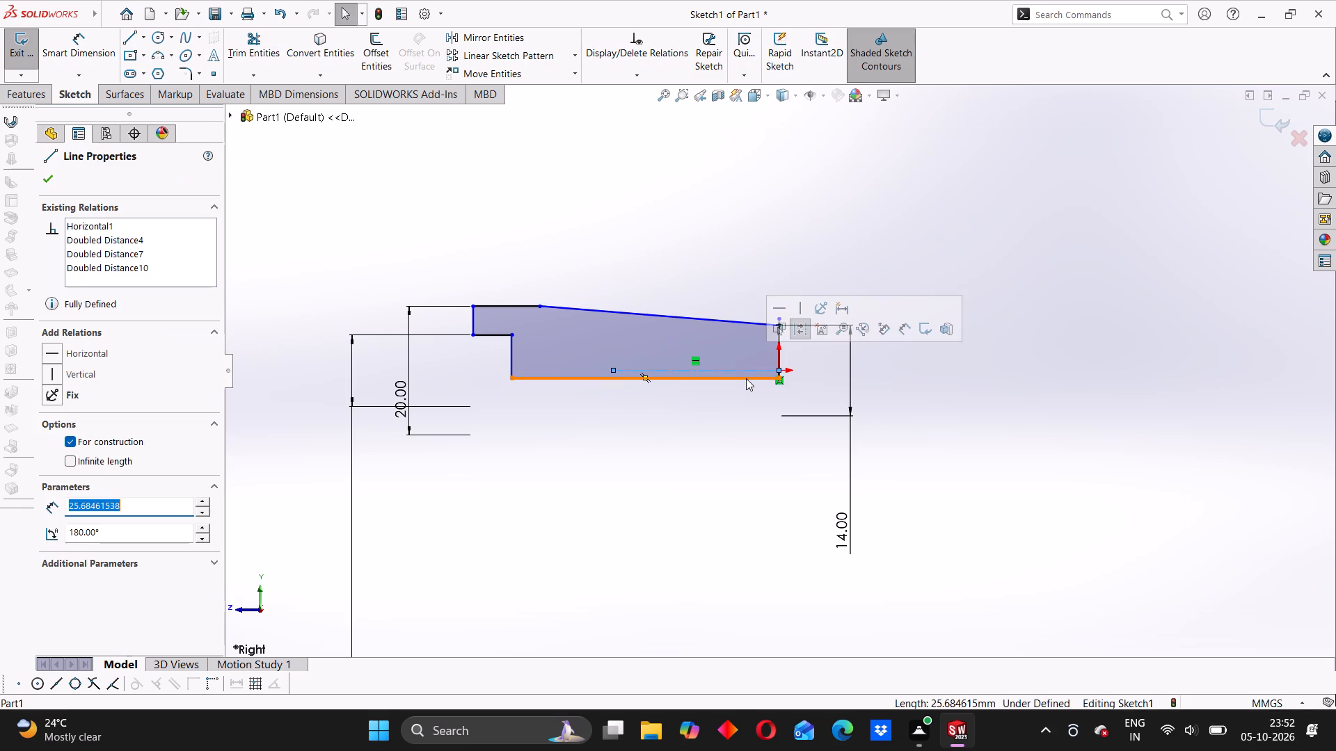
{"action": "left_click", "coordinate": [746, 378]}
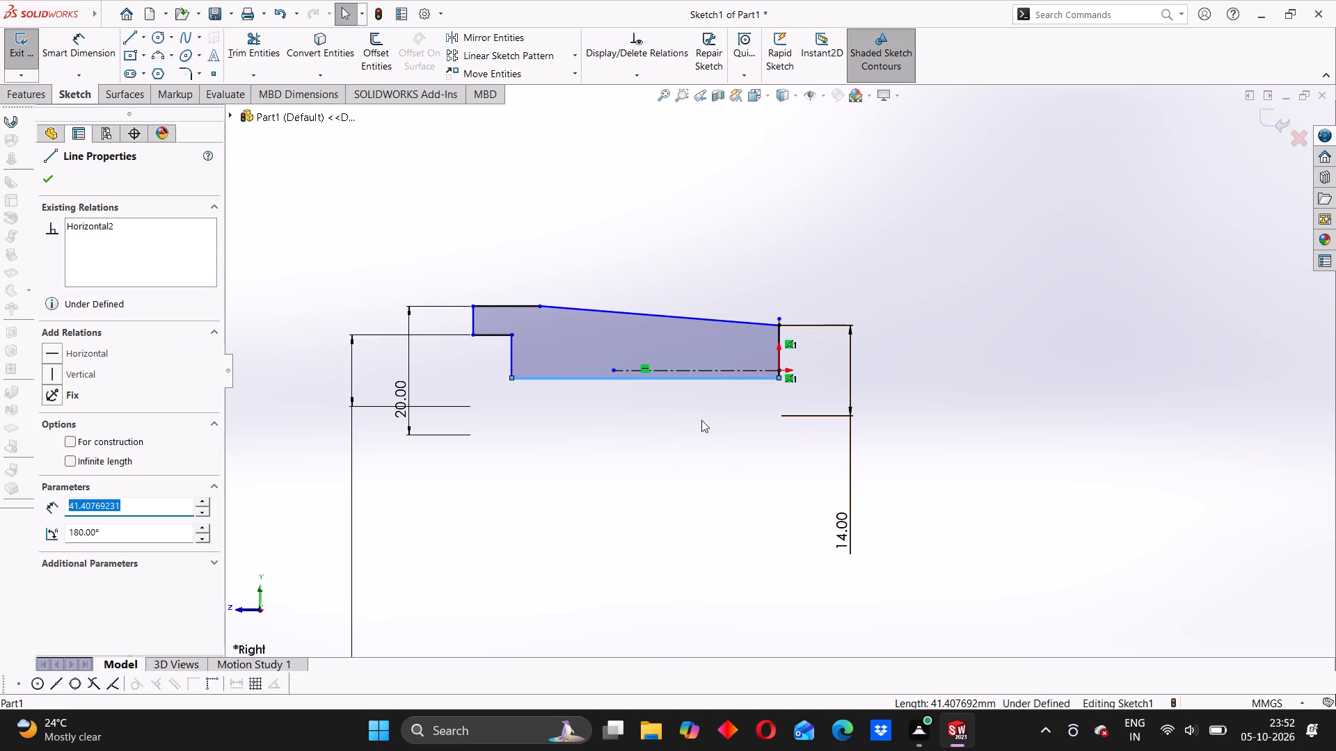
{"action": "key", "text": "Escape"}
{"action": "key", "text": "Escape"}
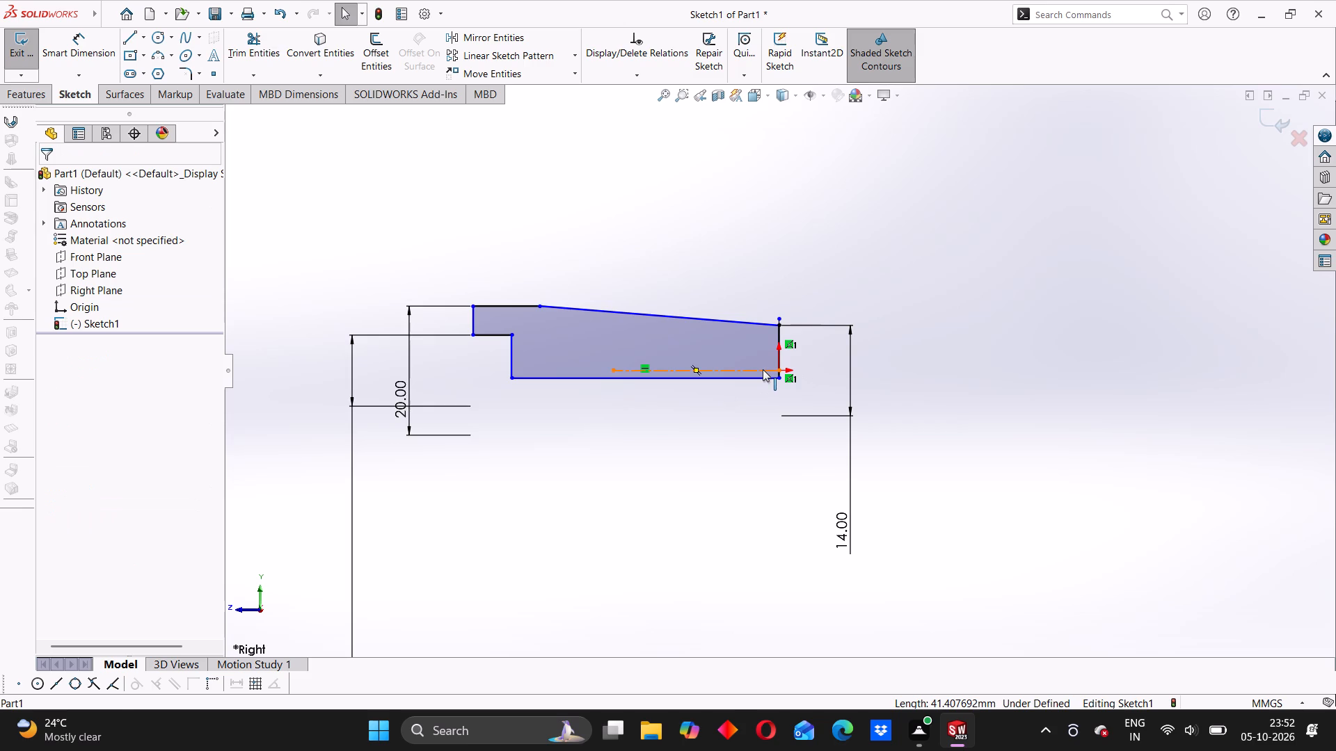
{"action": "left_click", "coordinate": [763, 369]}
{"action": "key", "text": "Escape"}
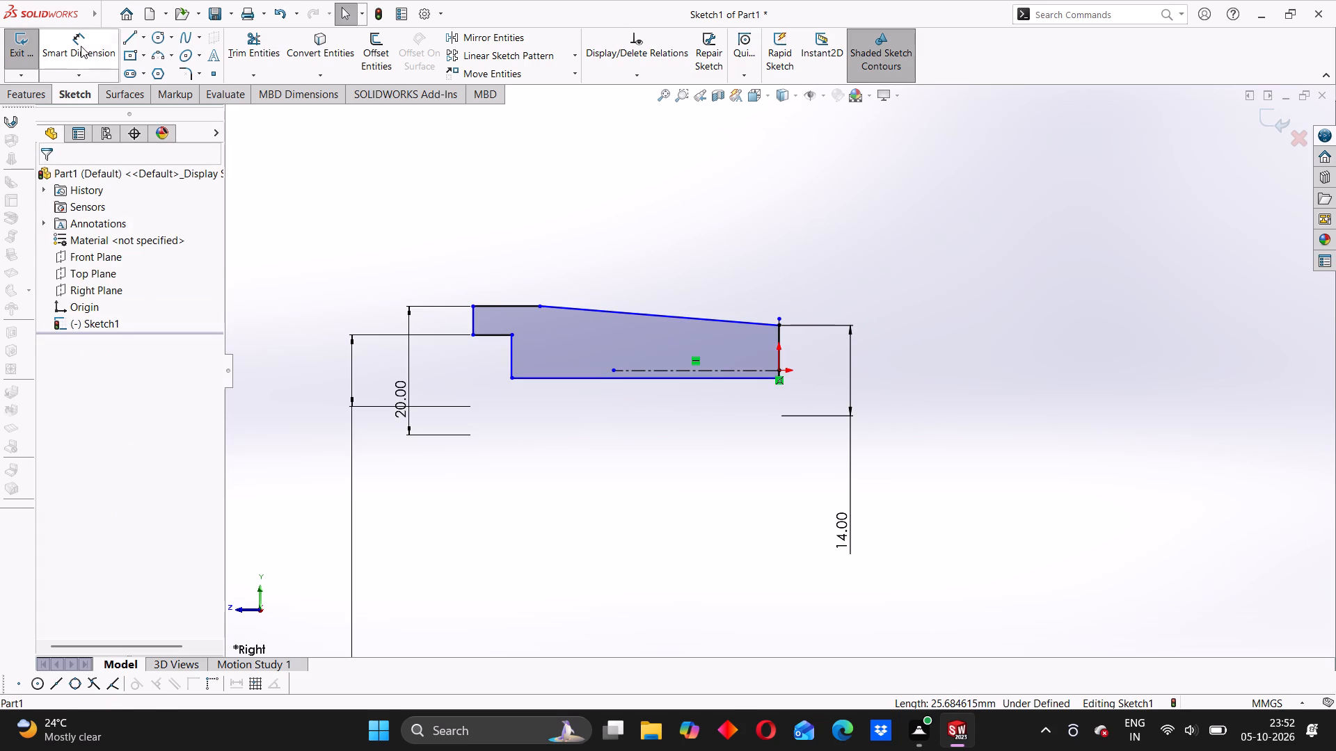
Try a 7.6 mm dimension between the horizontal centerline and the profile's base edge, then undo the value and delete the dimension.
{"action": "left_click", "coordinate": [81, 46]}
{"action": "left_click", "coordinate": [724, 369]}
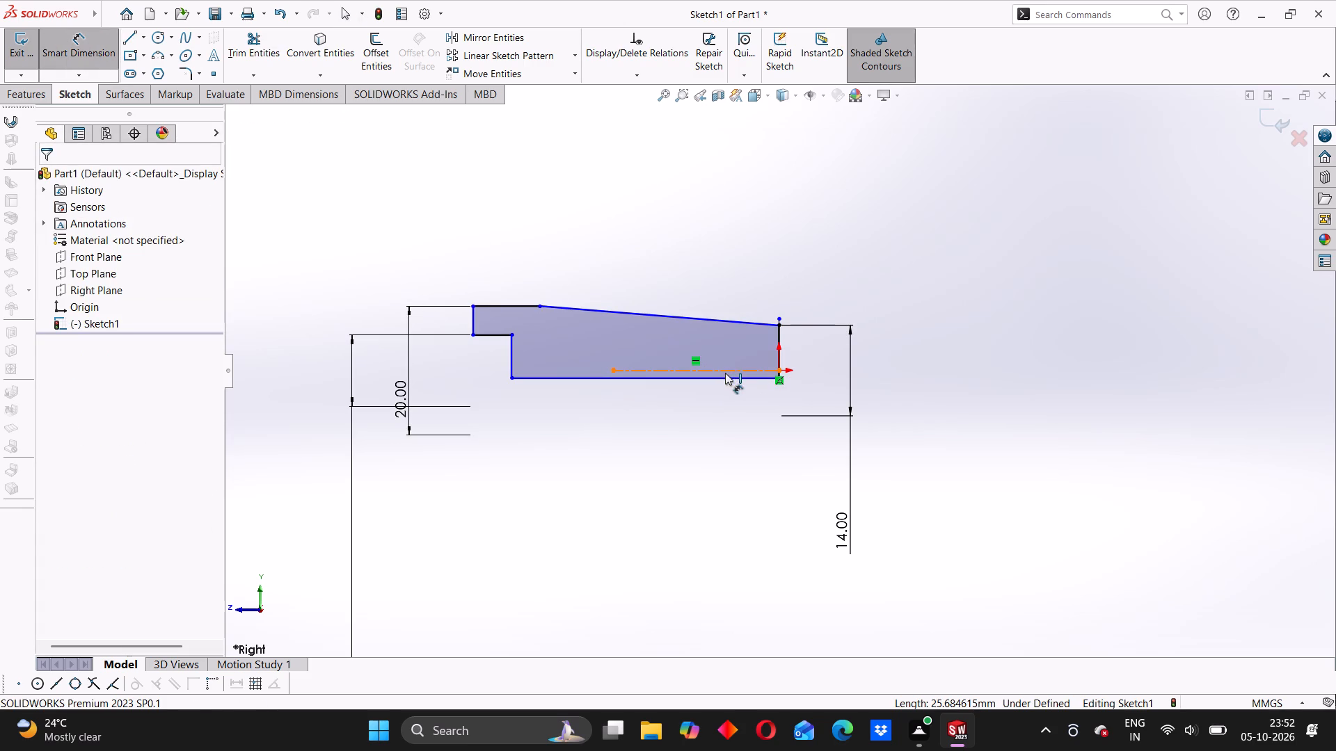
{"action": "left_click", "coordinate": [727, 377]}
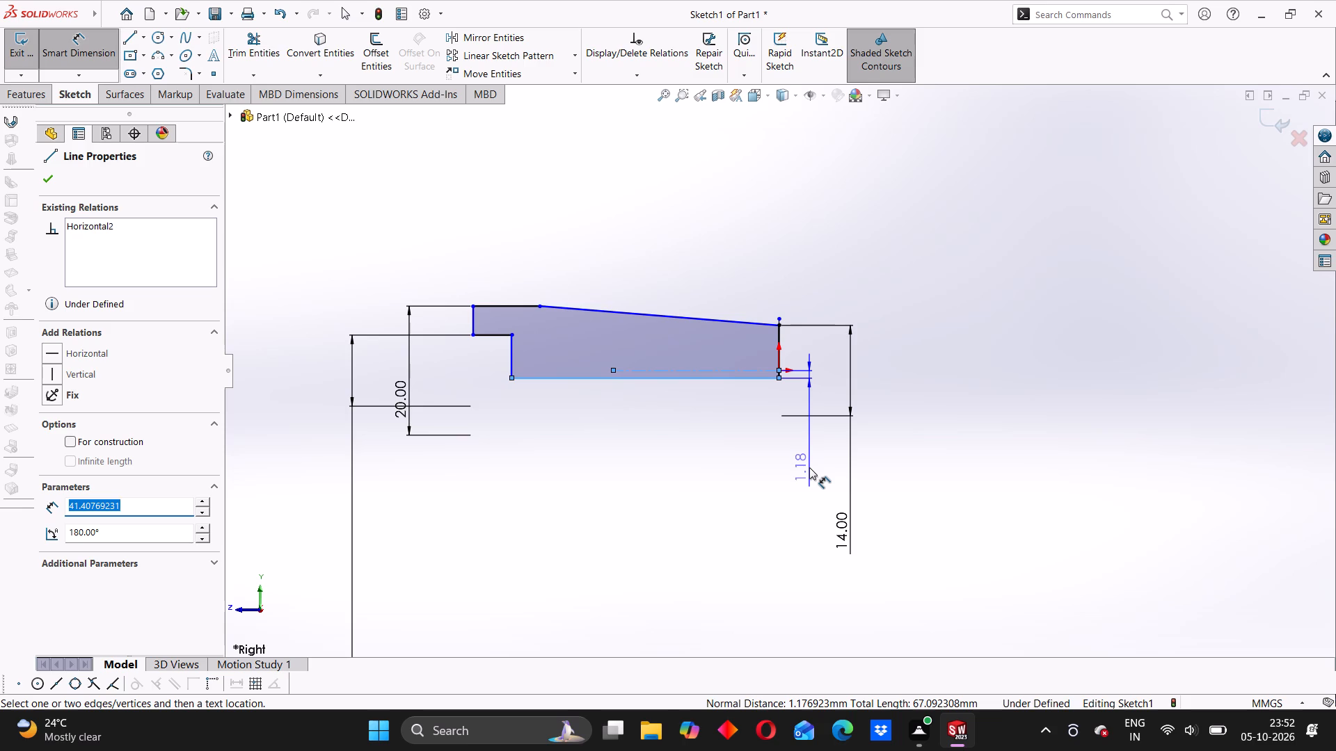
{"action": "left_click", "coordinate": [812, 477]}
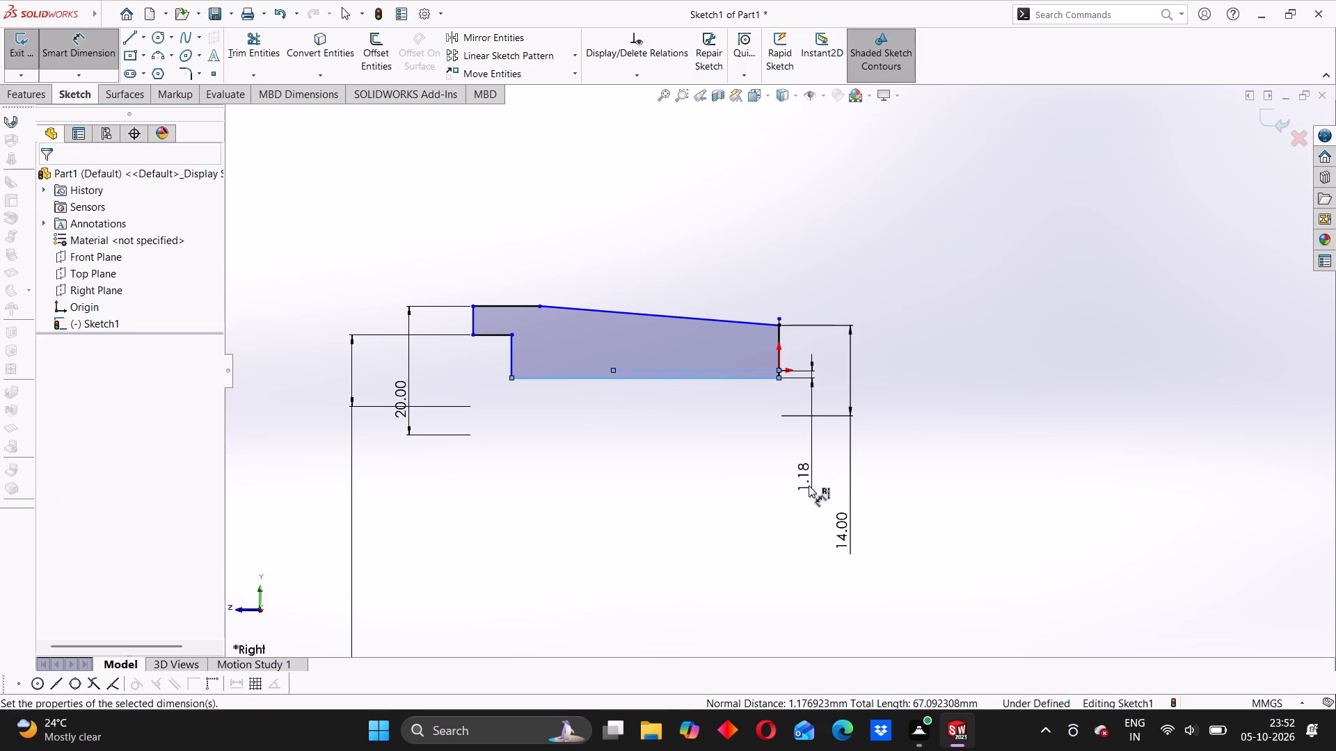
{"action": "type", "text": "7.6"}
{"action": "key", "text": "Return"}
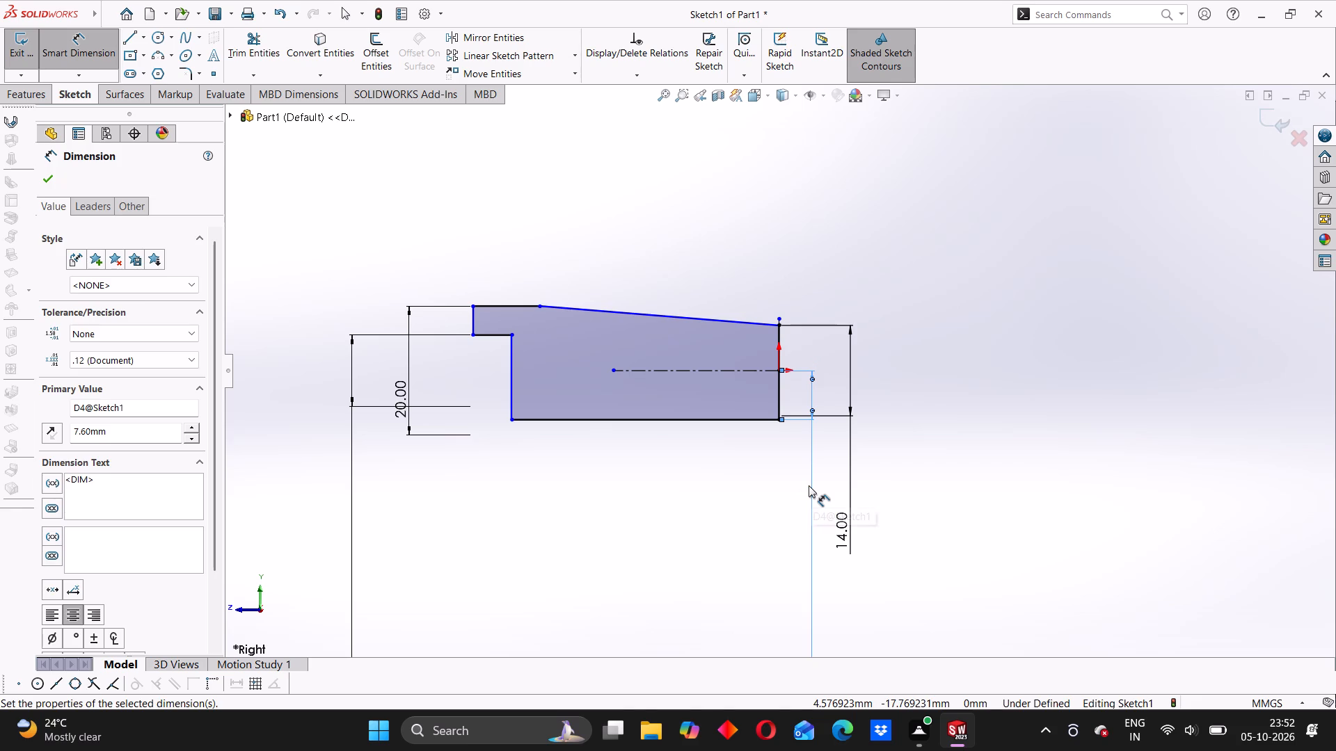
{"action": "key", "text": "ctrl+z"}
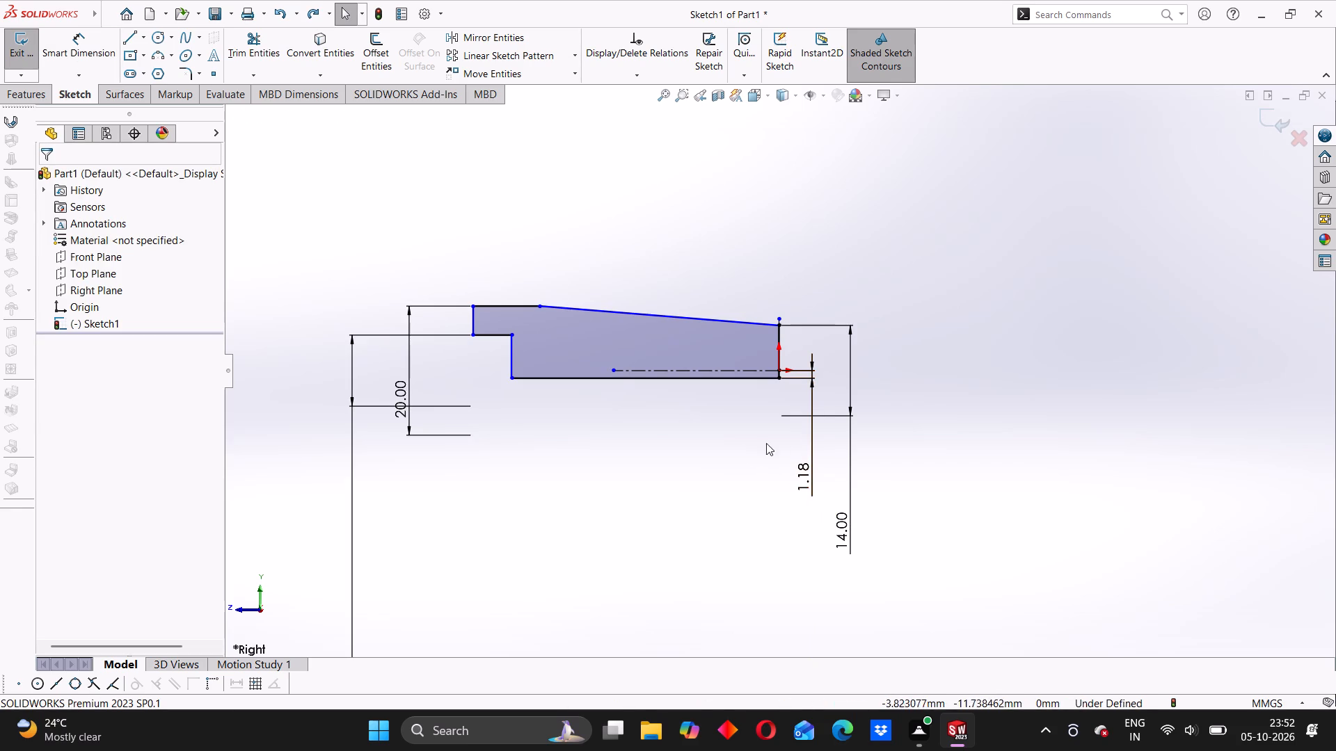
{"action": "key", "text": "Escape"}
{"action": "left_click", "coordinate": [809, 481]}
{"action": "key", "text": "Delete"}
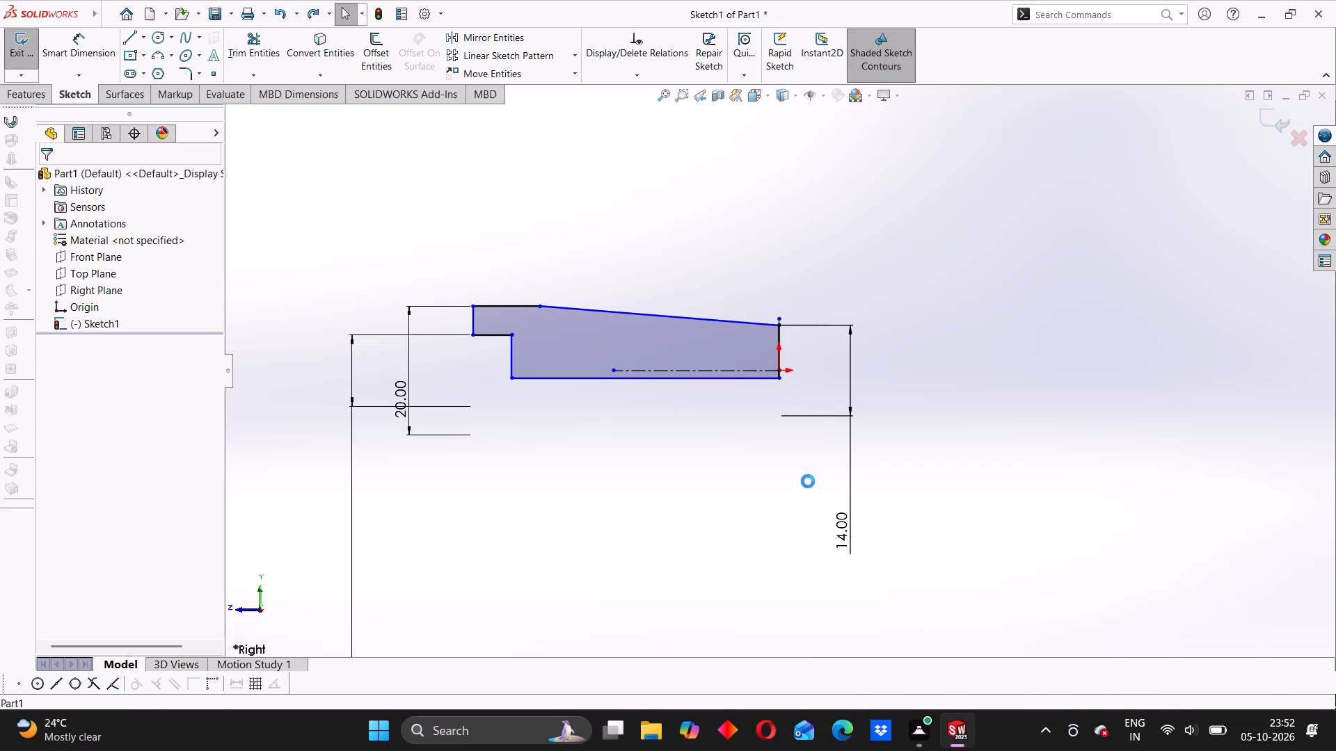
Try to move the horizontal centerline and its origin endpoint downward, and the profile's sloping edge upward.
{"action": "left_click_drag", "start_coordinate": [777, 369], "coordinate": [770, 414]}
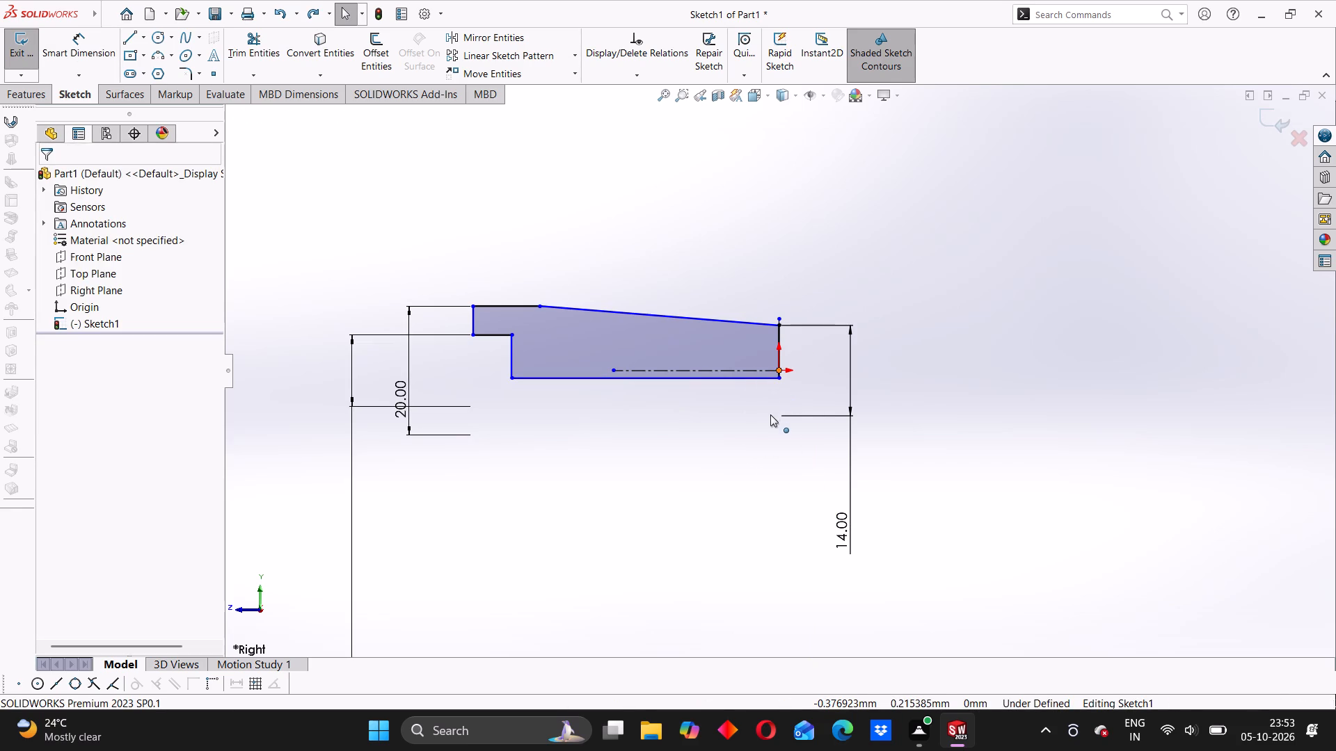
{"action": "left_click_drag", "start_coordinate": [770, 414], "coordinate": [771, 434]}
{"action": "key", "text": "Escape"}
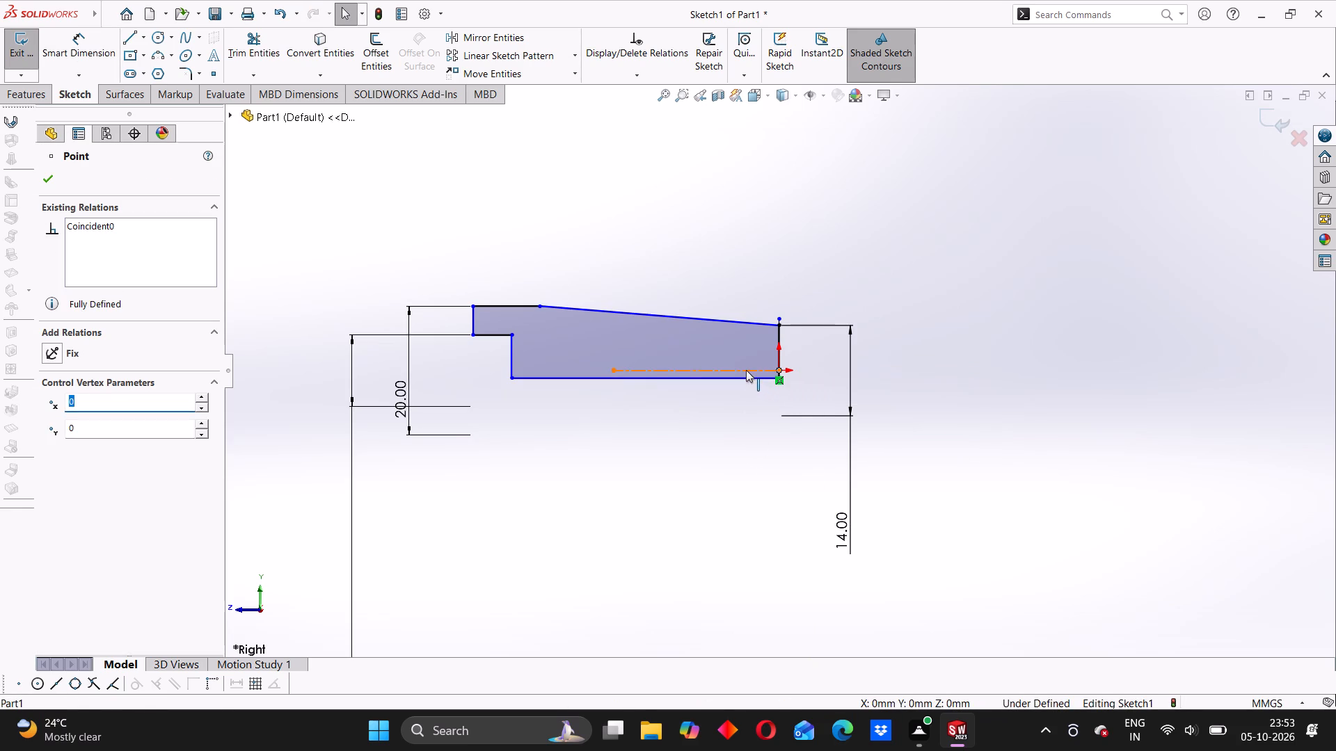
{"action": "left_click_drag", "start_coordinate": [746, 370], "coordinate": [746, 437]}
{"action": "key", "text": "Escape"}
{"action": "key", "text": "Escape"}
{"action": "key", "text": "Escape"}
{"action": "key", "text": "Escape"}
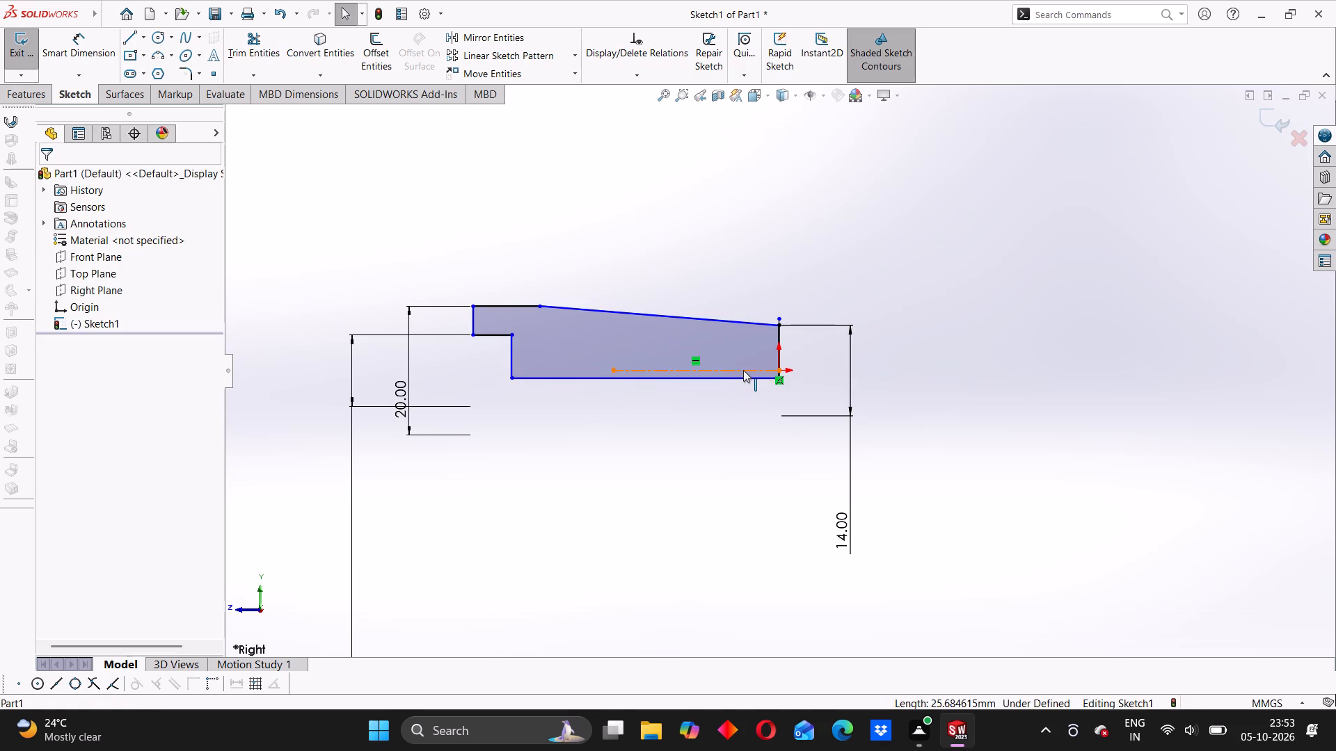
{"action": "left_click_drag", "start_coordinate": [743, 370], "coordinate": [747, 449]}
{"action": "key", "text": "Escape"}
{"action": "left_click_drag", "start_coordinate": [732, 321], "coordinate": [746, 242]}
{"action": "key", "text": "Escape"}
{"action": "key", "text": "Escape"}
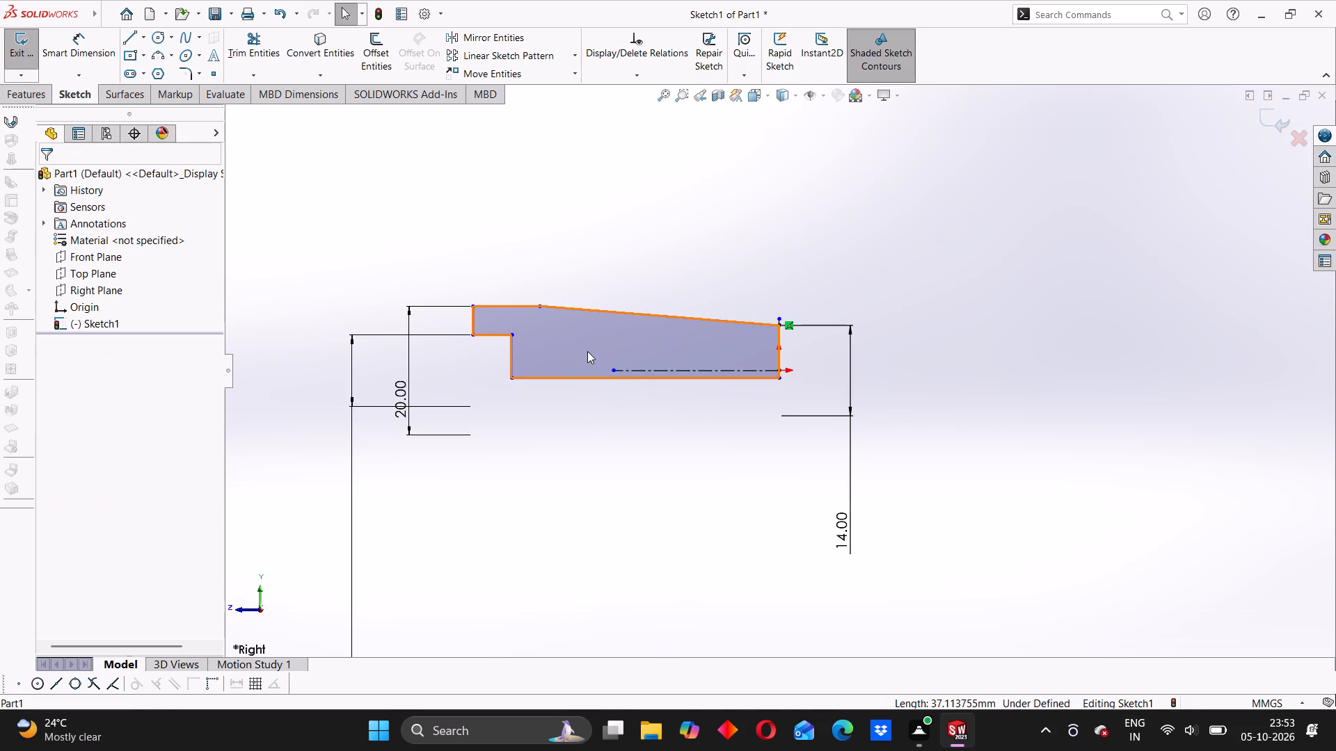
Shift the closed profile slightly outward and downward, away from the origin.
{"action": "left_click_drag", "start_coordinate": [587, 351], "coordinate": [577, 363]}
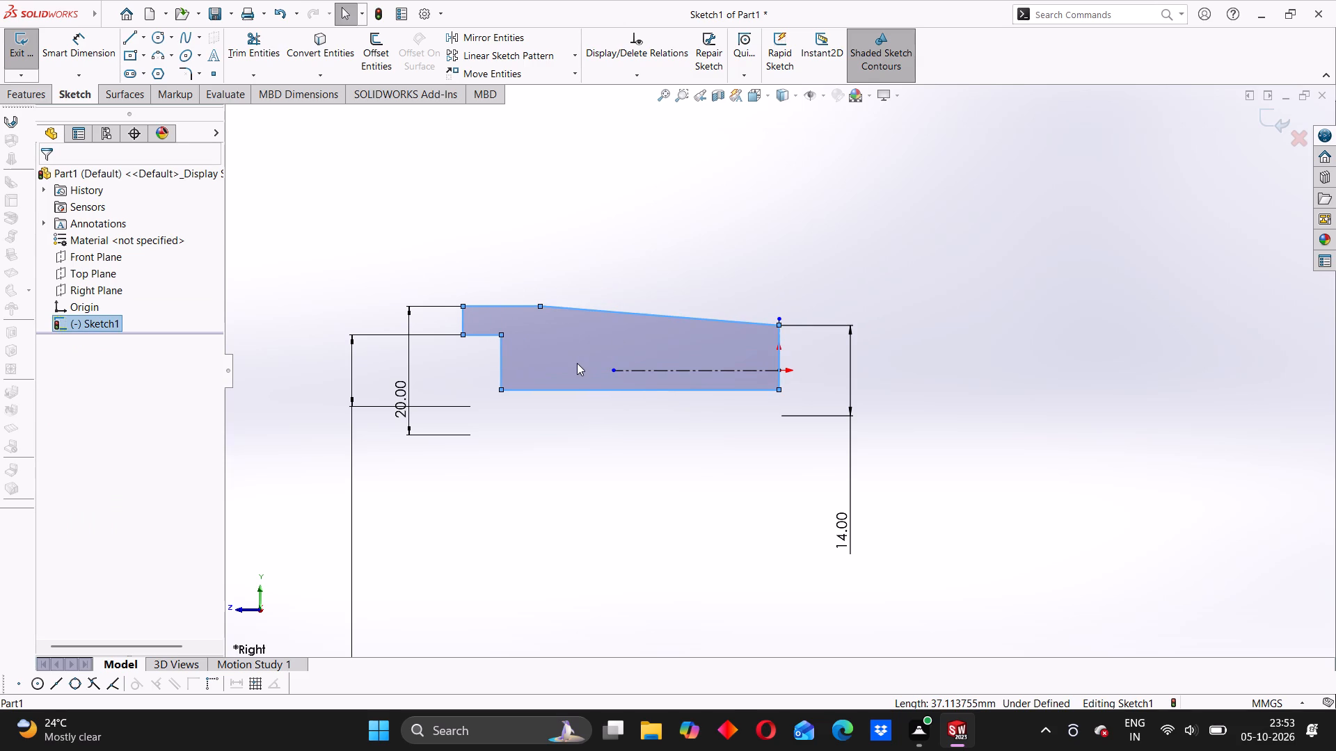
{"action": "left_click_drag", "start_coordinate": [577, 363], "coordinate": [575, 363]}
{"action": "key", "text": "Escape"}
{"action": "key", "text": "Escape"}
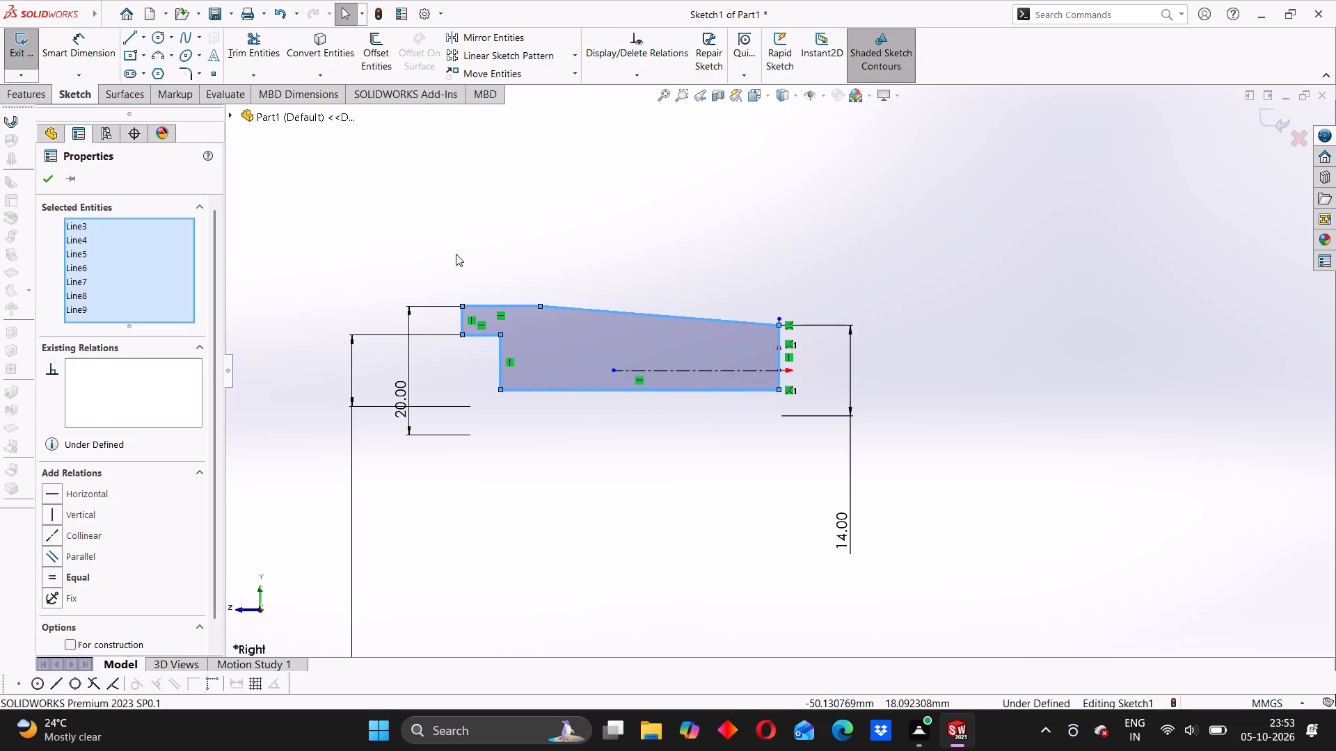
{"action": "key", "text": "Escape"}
Delete the entire sketch content, including the profile, both centerlines and all associated dimensions.
{"action": "left_click_drag", "start_coordinate": [337, 220], "coordinate": [904, 353]}
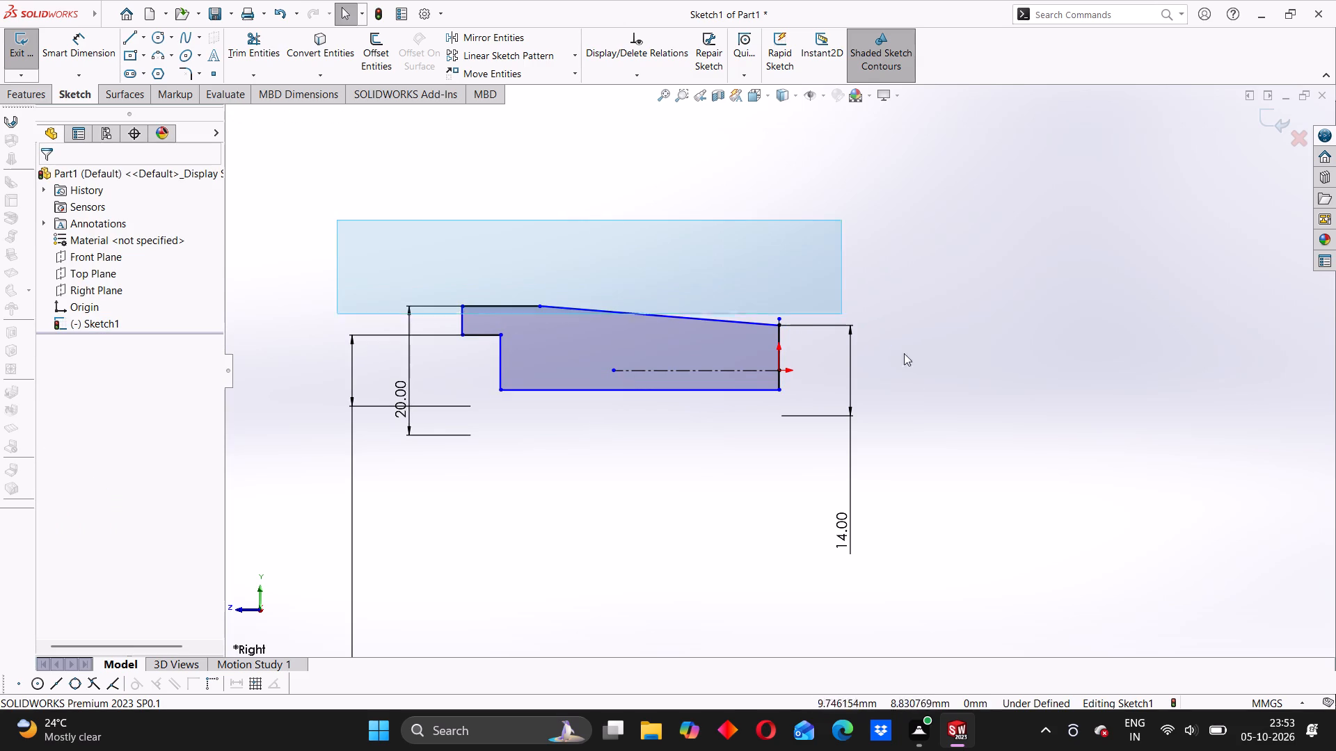
{"action": "left_click_drag", "start_coordinate": [904, 353], "coordinate": [944, 563]}
{"action": "key", "text": "Delete"}
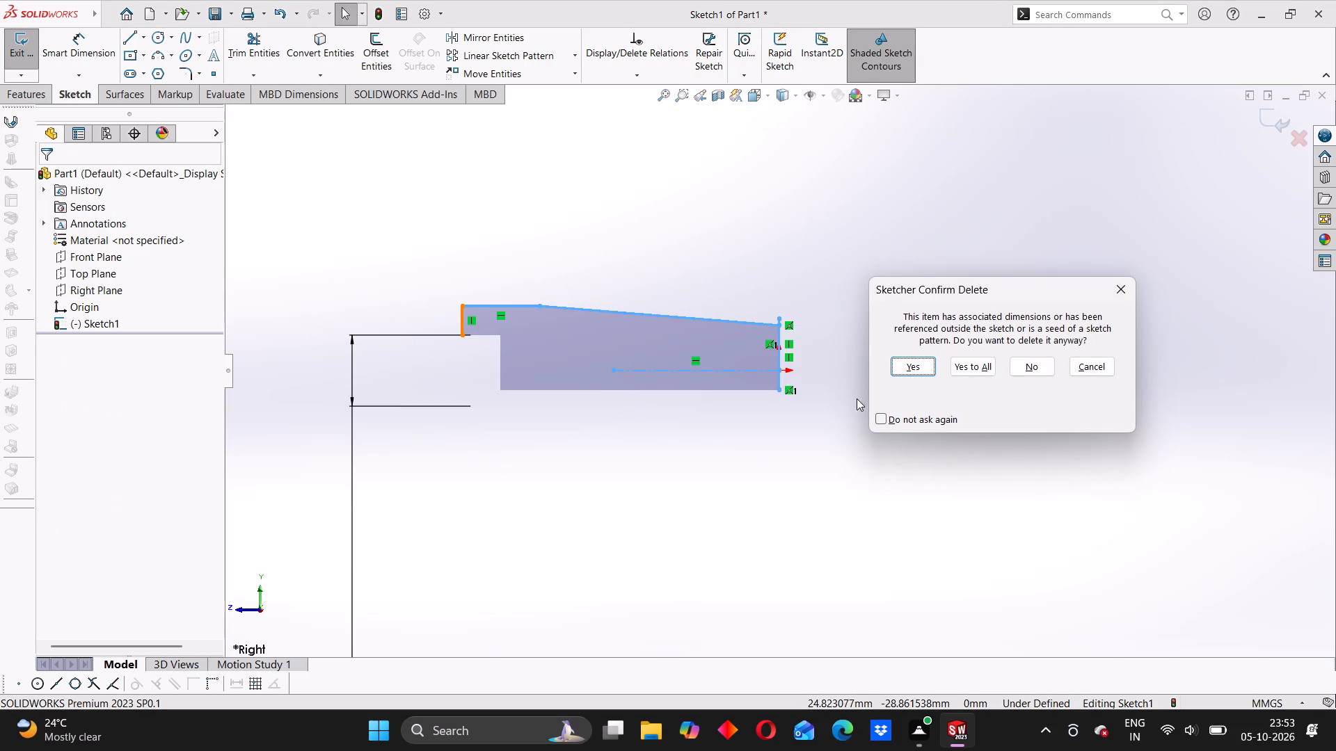
{"action": "left_click", "coordinate": [980, 365]}
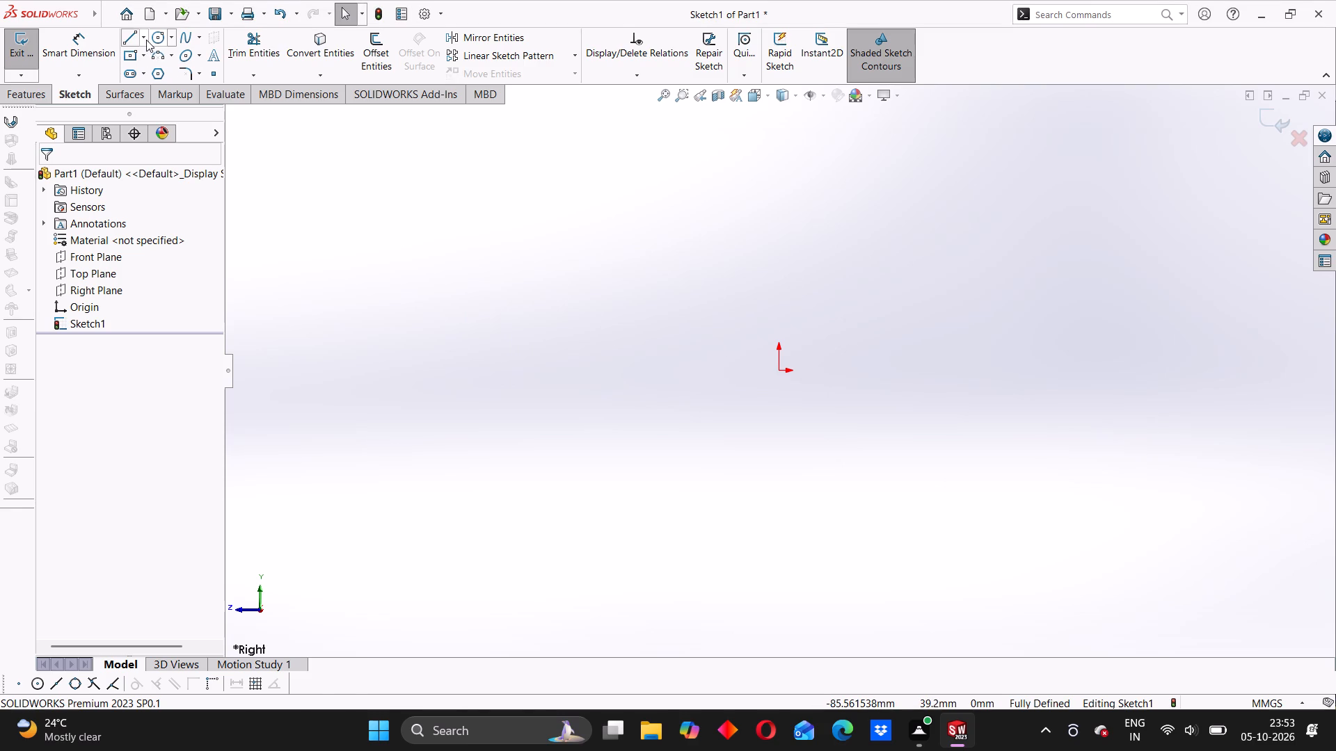
Sketch a vertical centerline about 17 mm long down to the origin and a horizontal one about 50 mm long from it.
{"action": "left_click", "coordinate": [145, 39]}
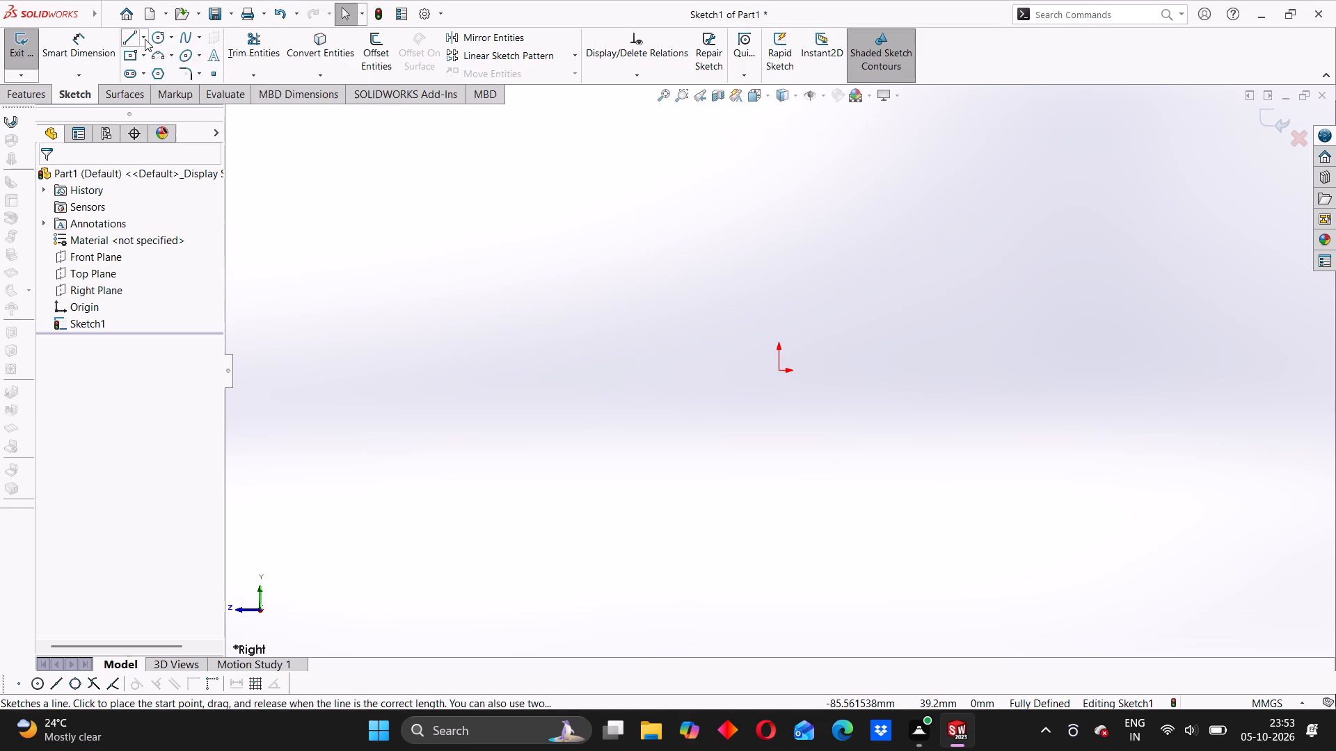
{"action": "left_click", "coordinate": [149, 70]}
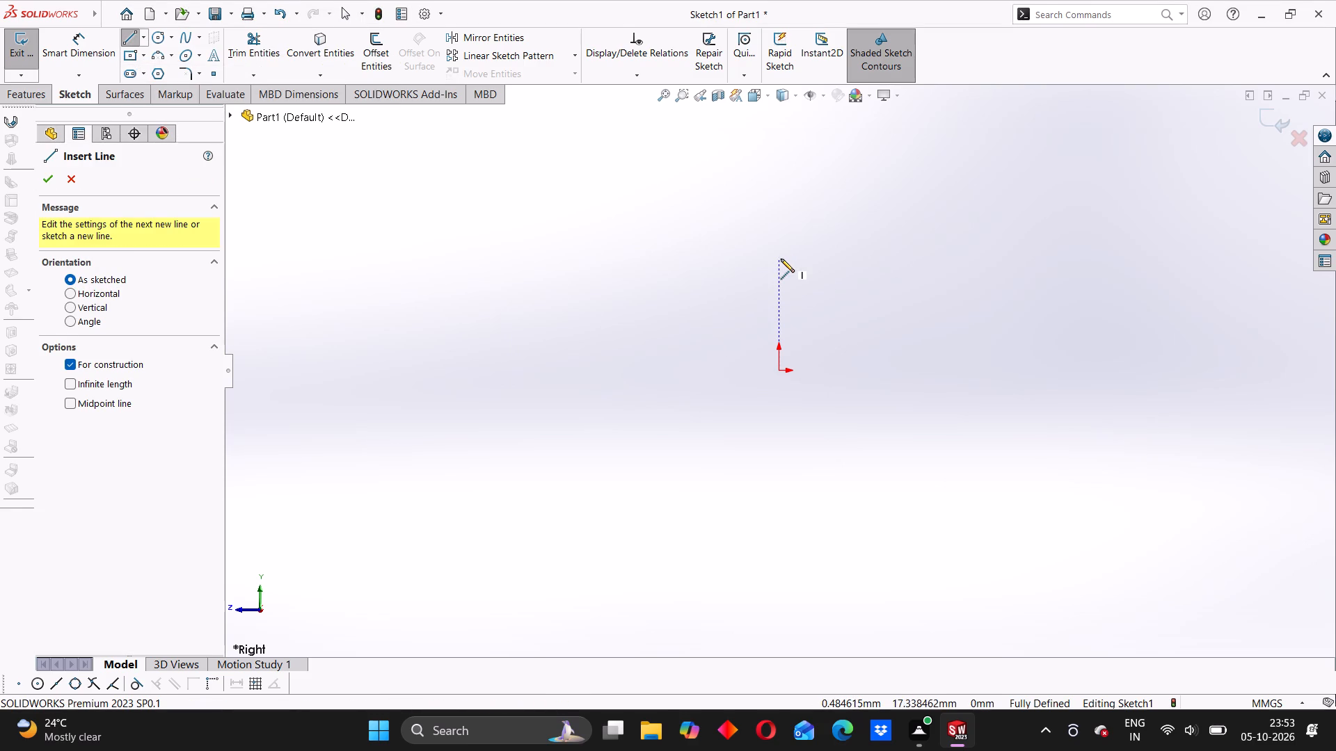
{"action": "left_click", "coordinate": [781, 259]}
{"action": "left_click", "coordinate": [777, 369]}
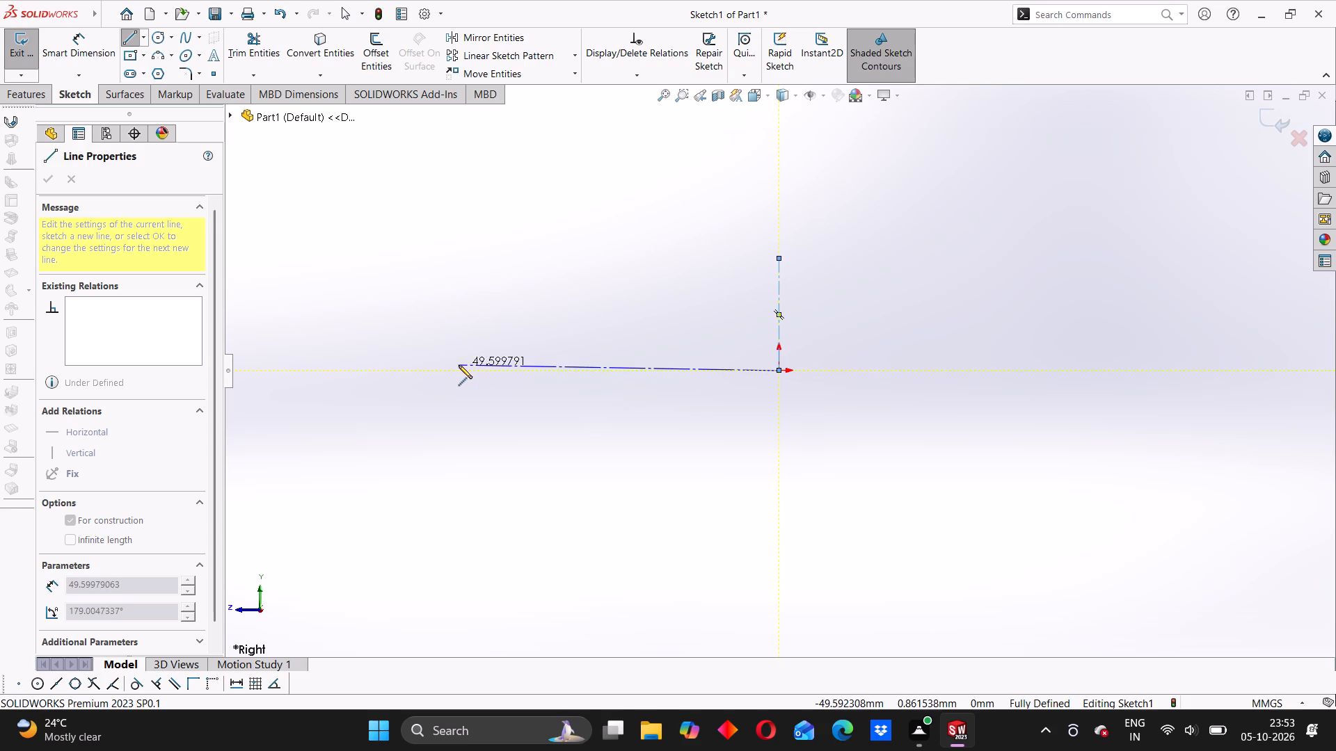
{"action": "left_click", "coordinate": [457, 369]}
{"action": "right_click", "coordinate": [388, 298]}
{"action": "left_click", "coordinate": [409, 313]}
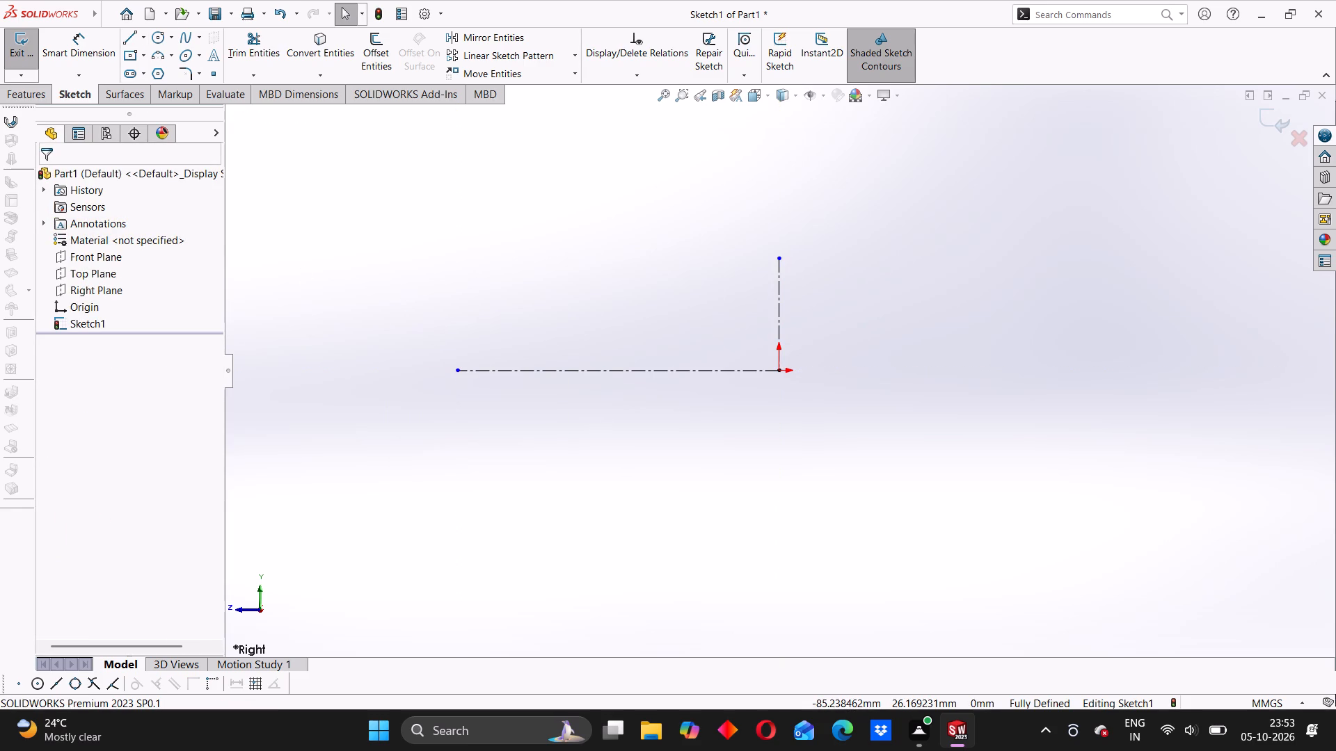
Sketch the new stepped profile from the vertical centerline: a base about 44 mm, a rise about 6.6 mm and an outward edge about 8 mm.
{"action": "left_click", "coordinate": [125, 35]}
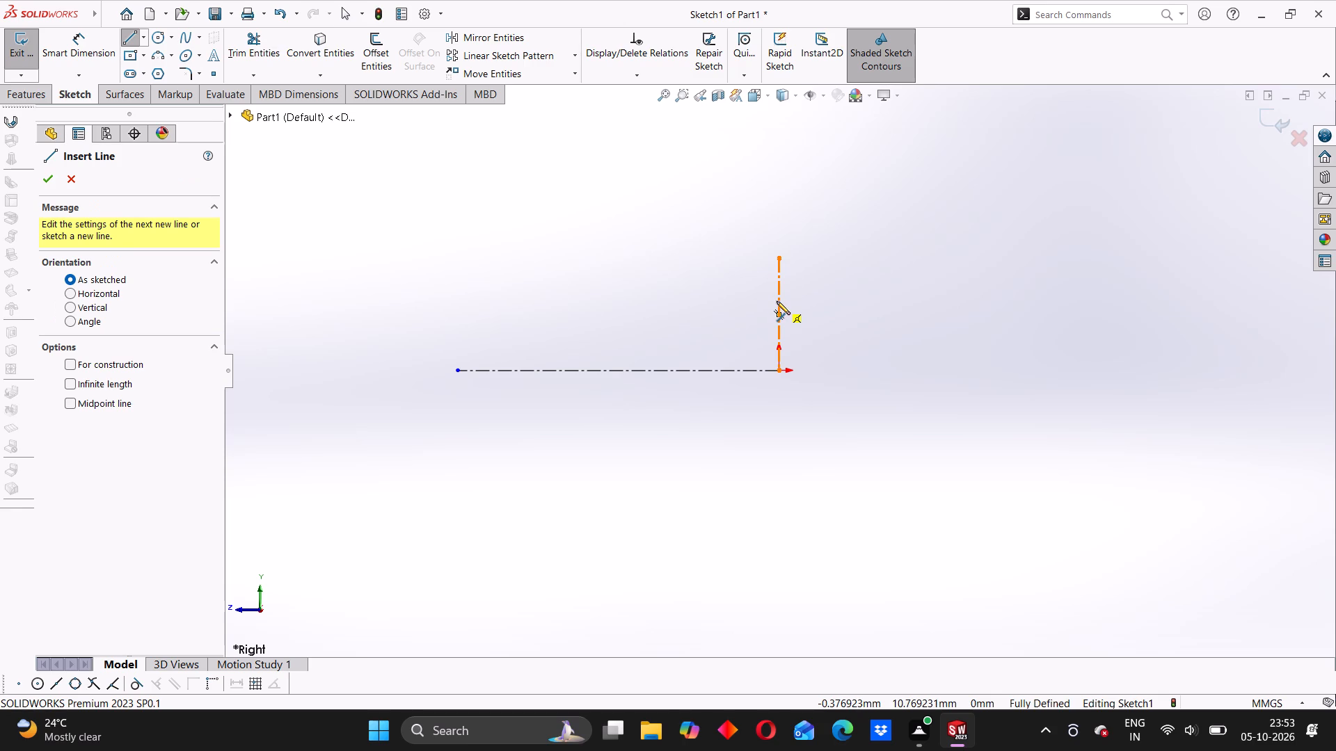
{"action": "left_click", "coordinate": [777, 301]}
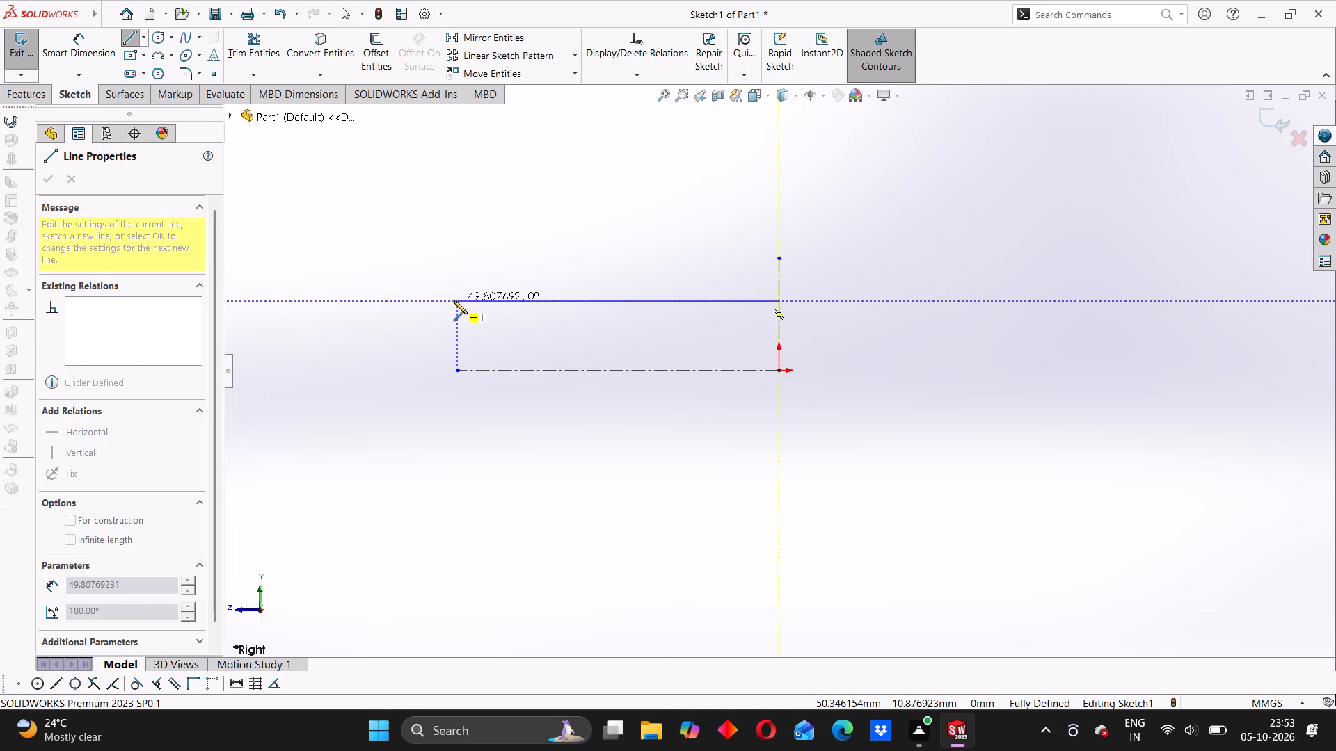
{"action": "left_click", "coordinate": [491, 304]}
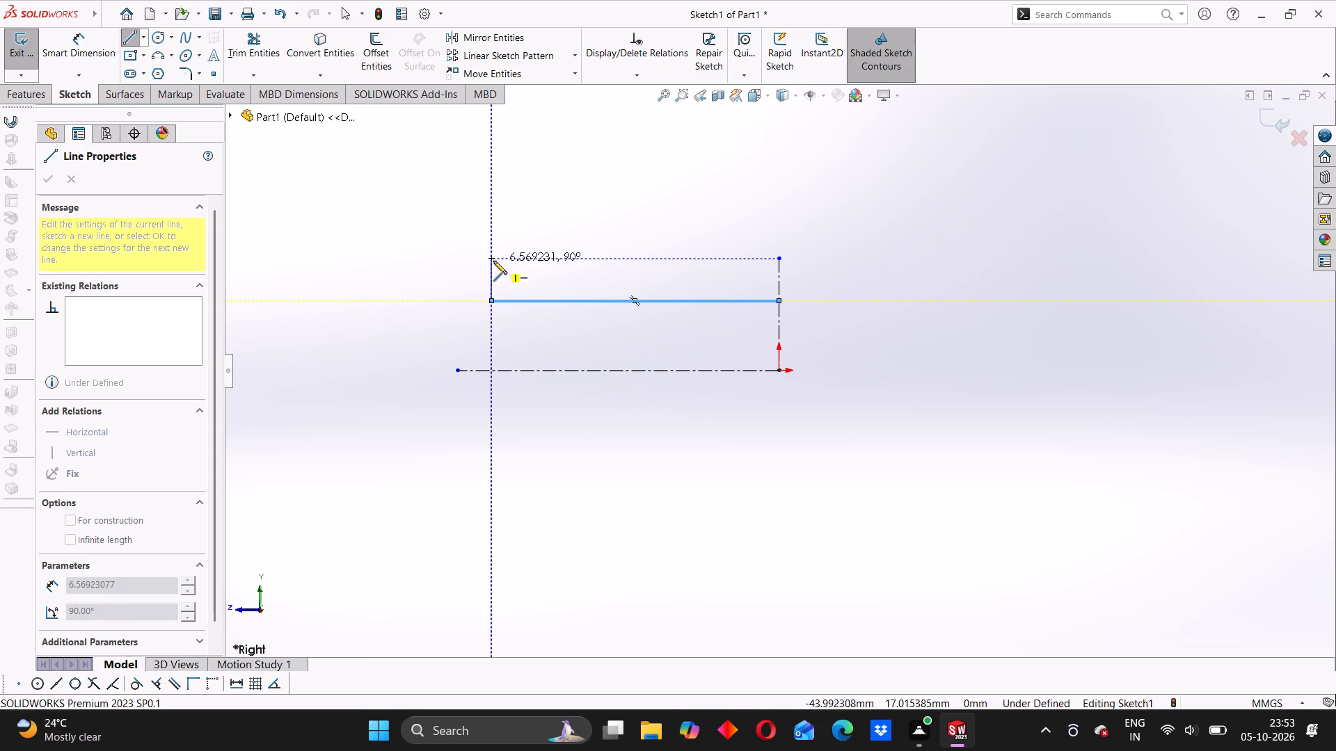
{"action": "left_click", "coordinate": [493, 261]}
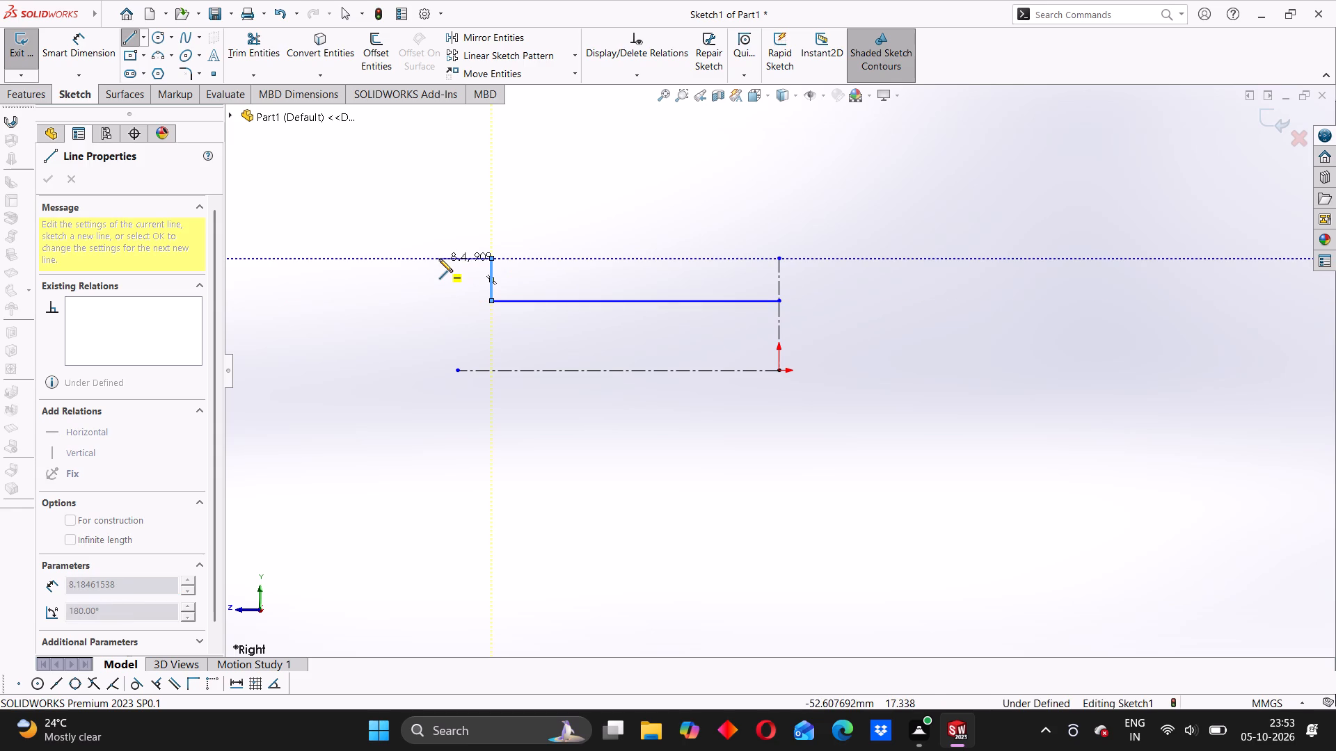
{"action": "left_click", "coordinate": [439, 259]}
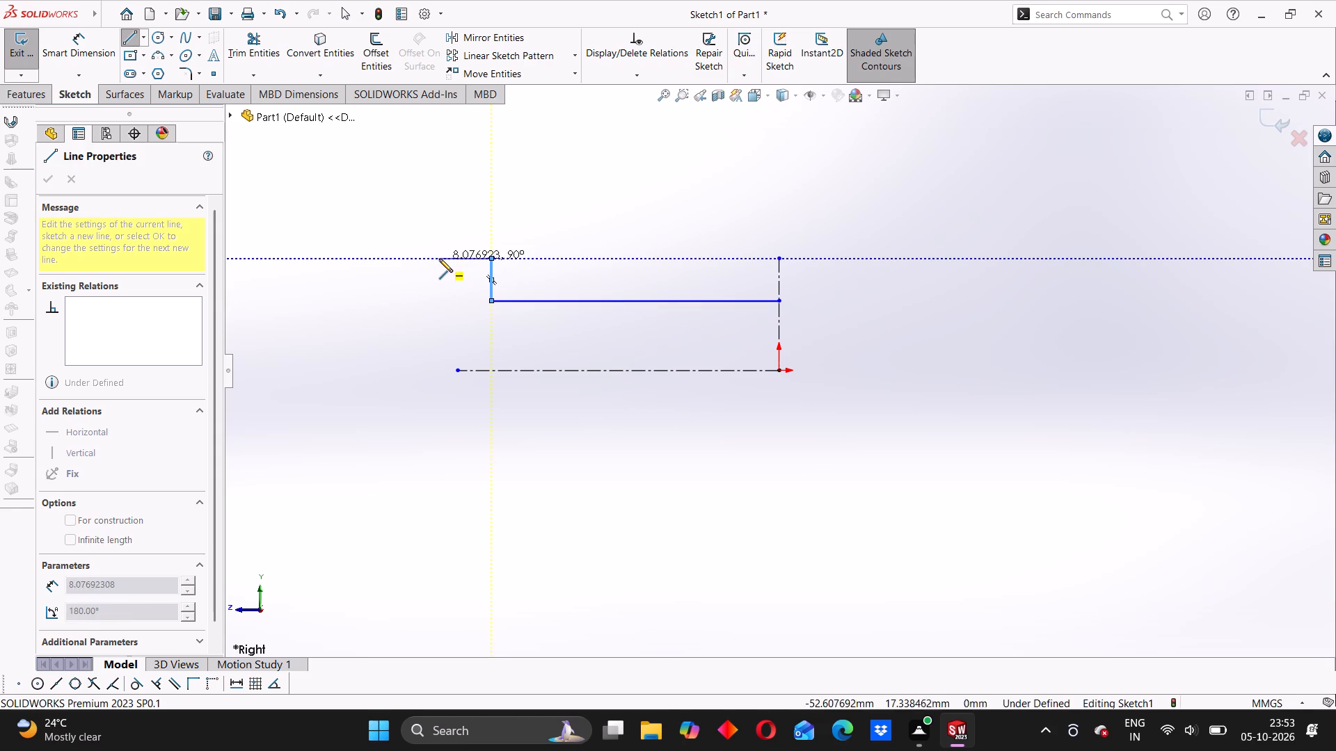
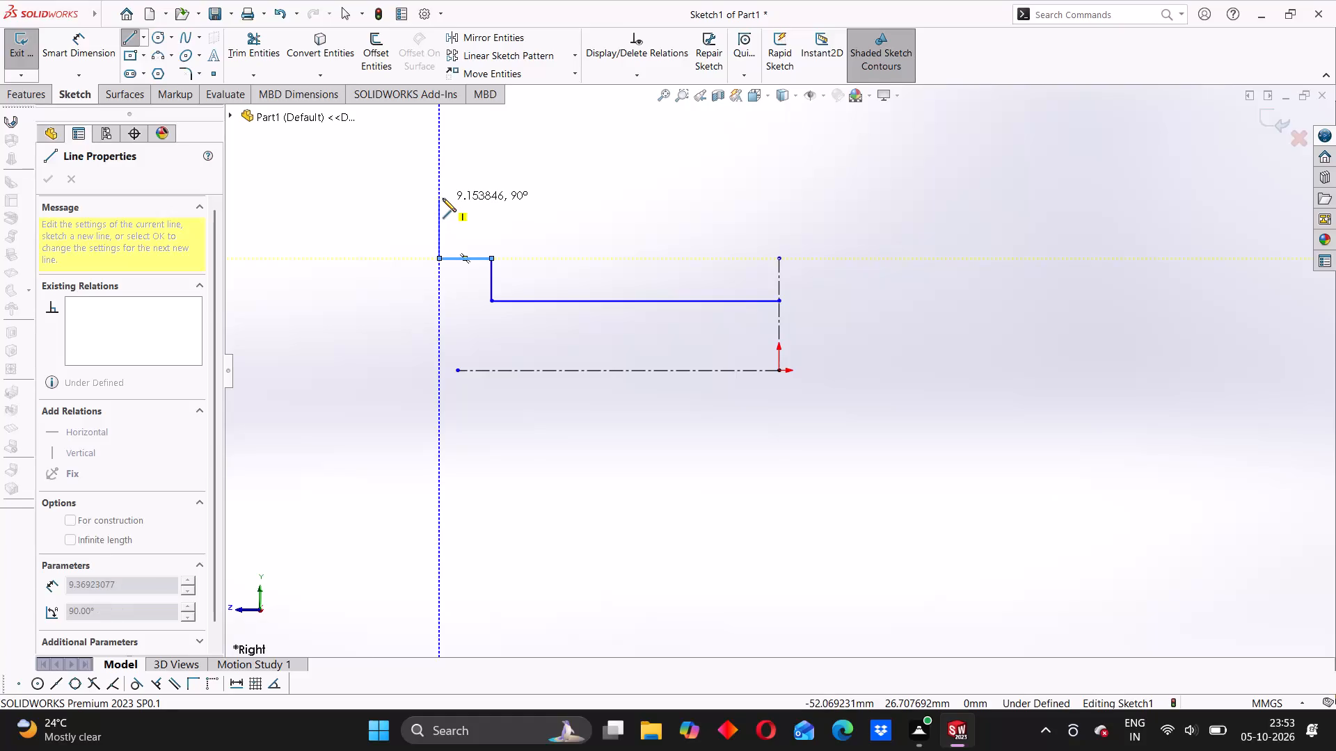
Close the profile with a vertical line about 9.4 mm, a horizontal about 14.5 mm, a slope about 39.5 mm, and a vertical about 5.3 mm.
{"action": "left_click", "coordinate": [443, 198]}
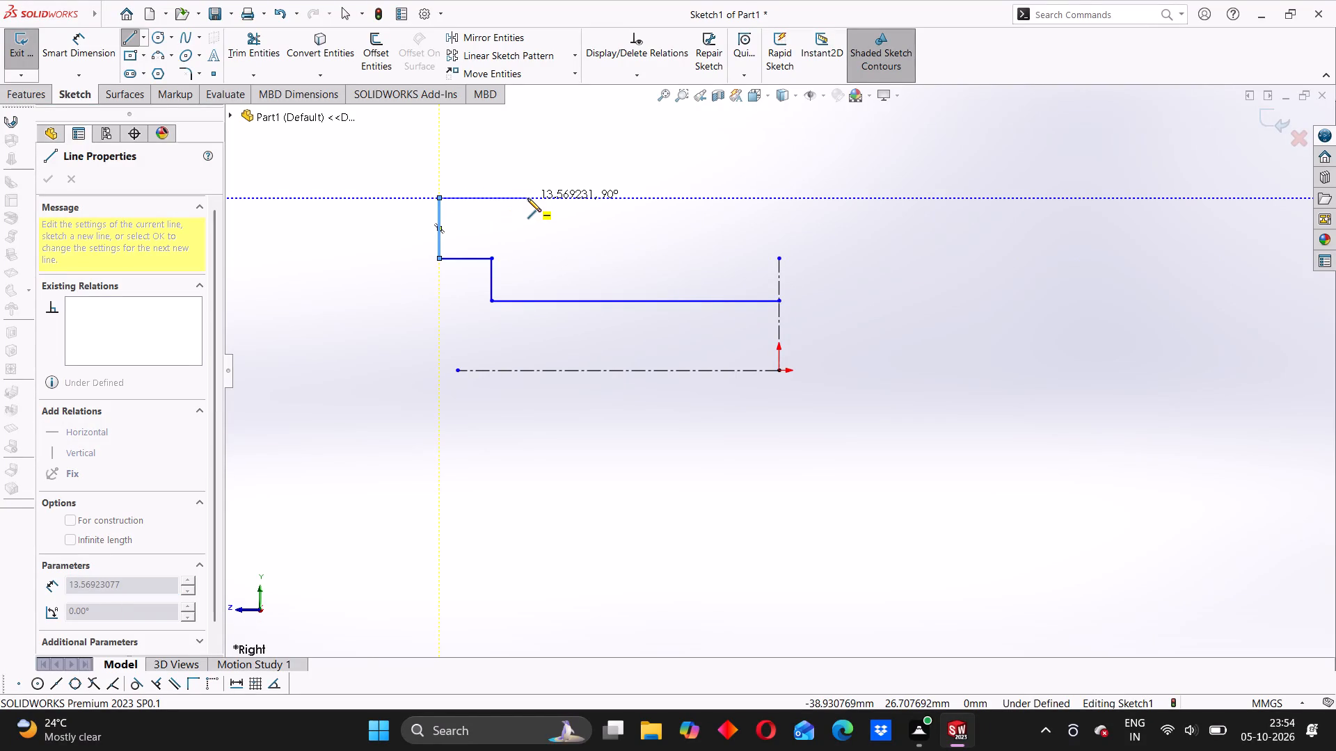
{"action": "left_click", "coordinate": [533, 198]}
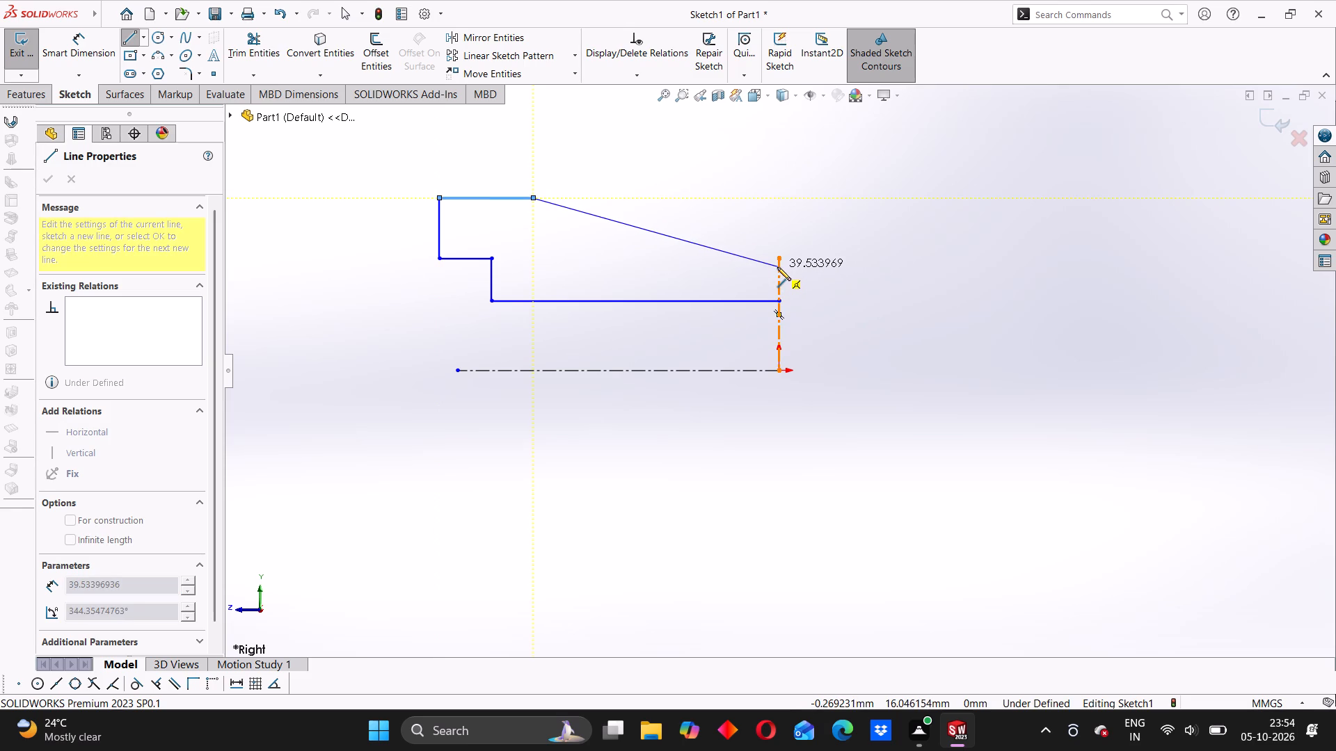
{"action": "left_click", "coordinate": [777, 267]}
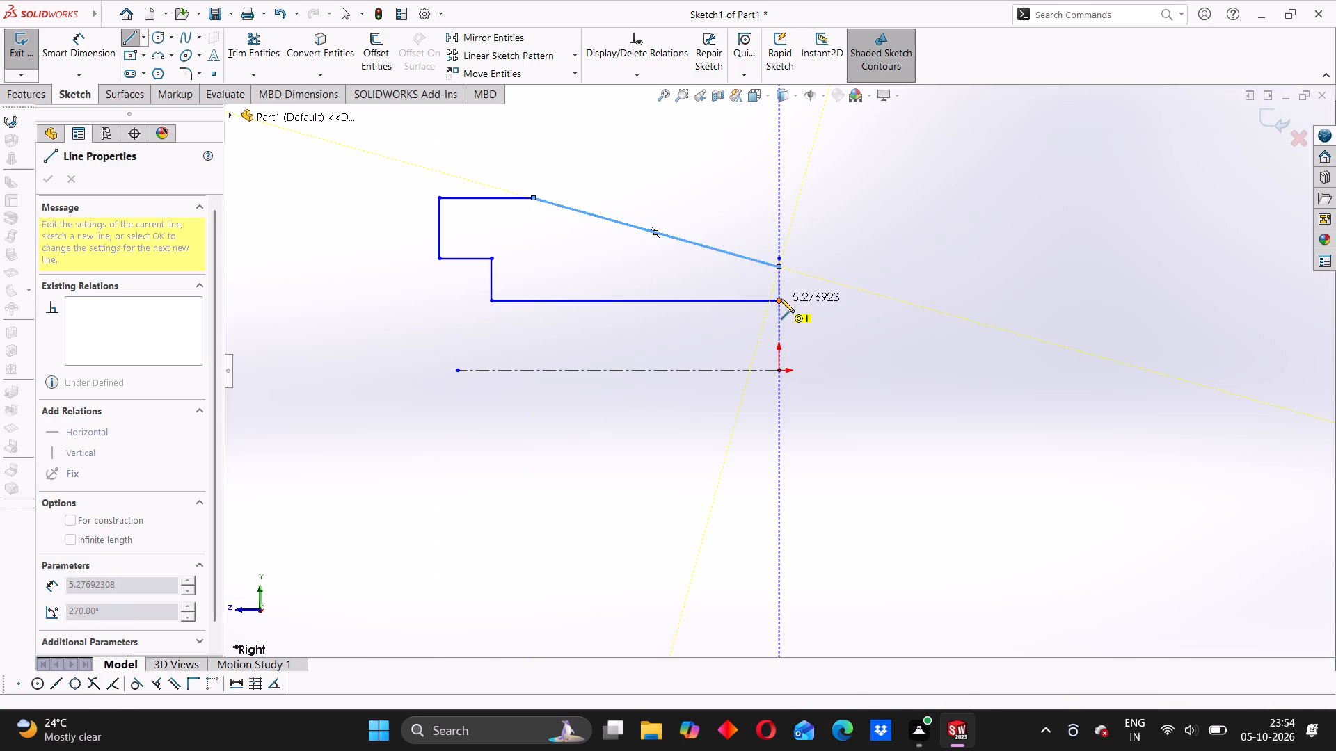
{"action": "left_click", "coordinate": [780, 300]}
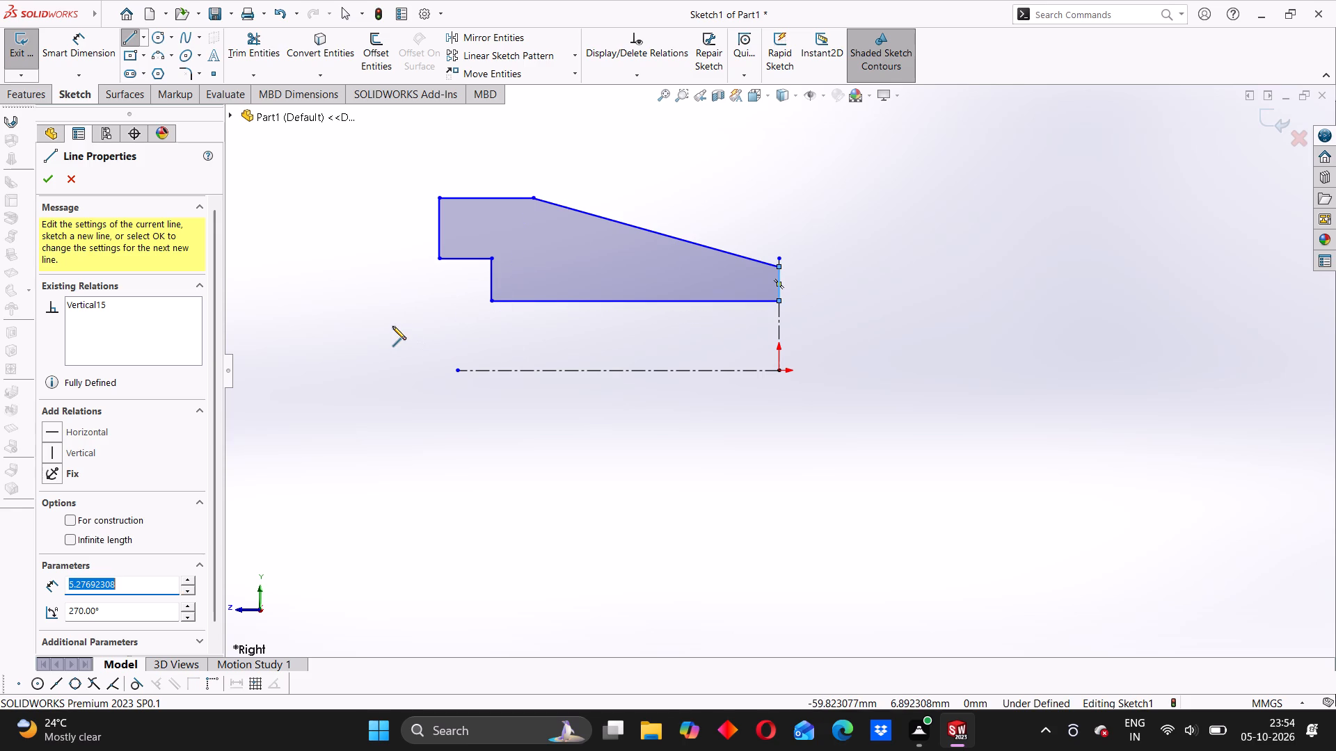
{"action": "key", "text": "Escape"}
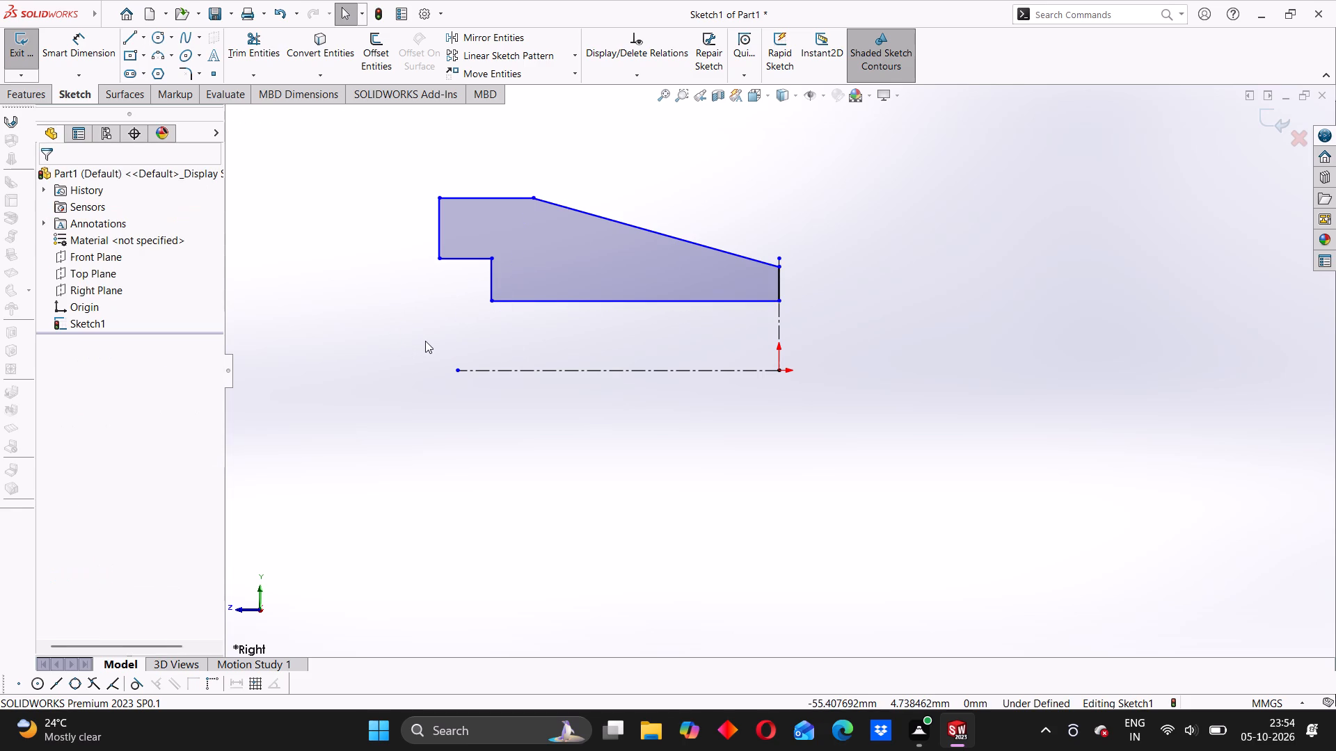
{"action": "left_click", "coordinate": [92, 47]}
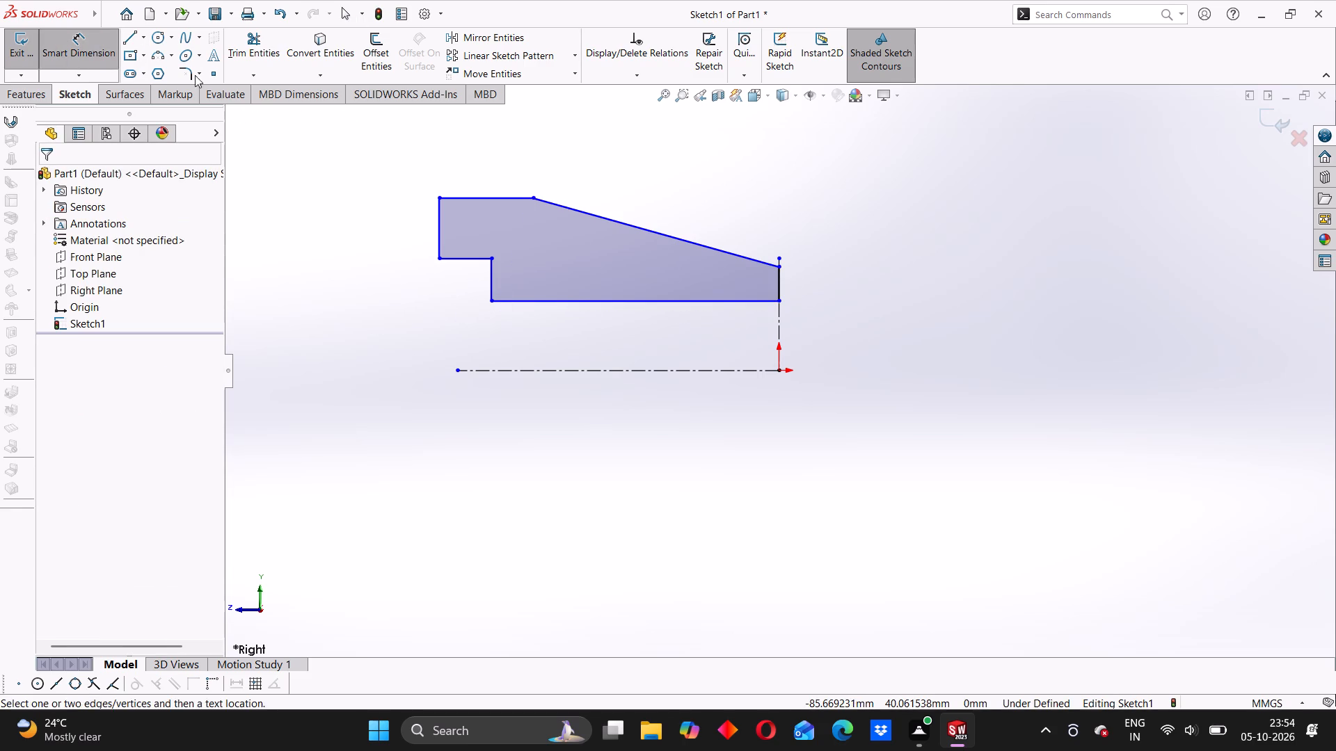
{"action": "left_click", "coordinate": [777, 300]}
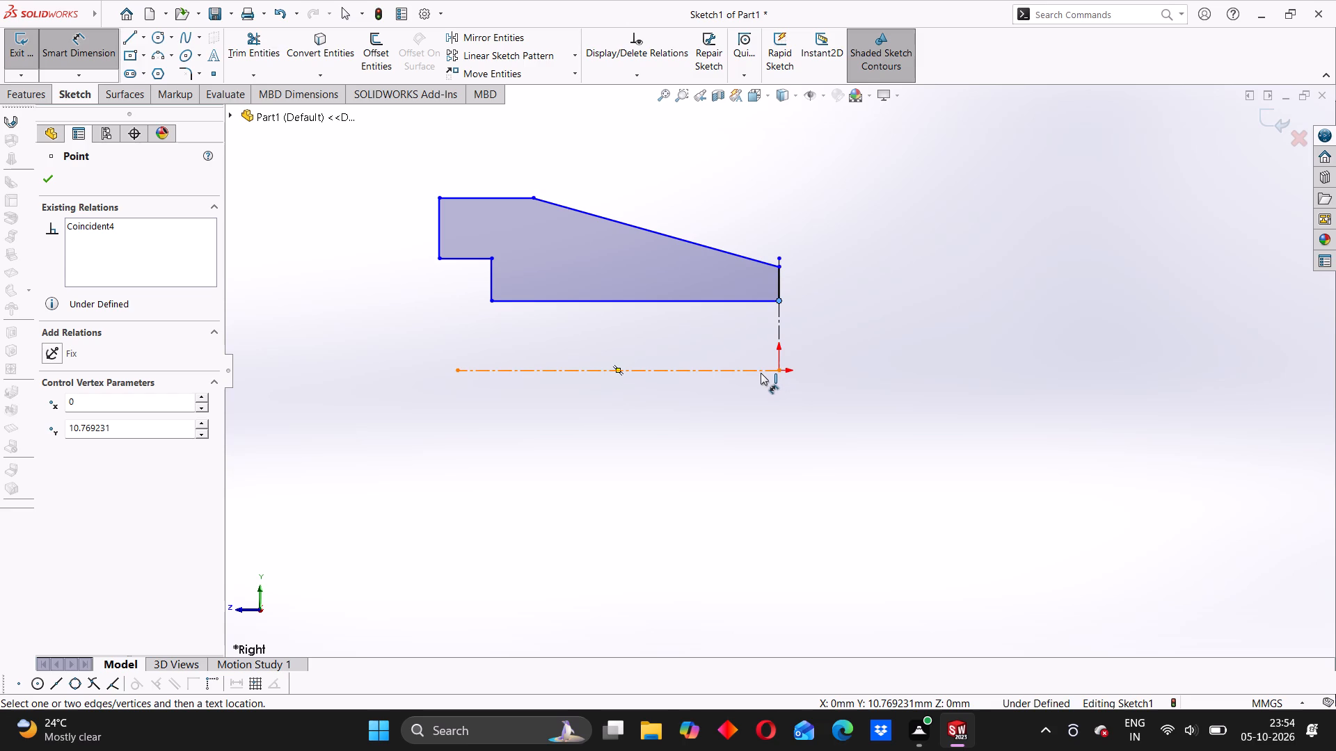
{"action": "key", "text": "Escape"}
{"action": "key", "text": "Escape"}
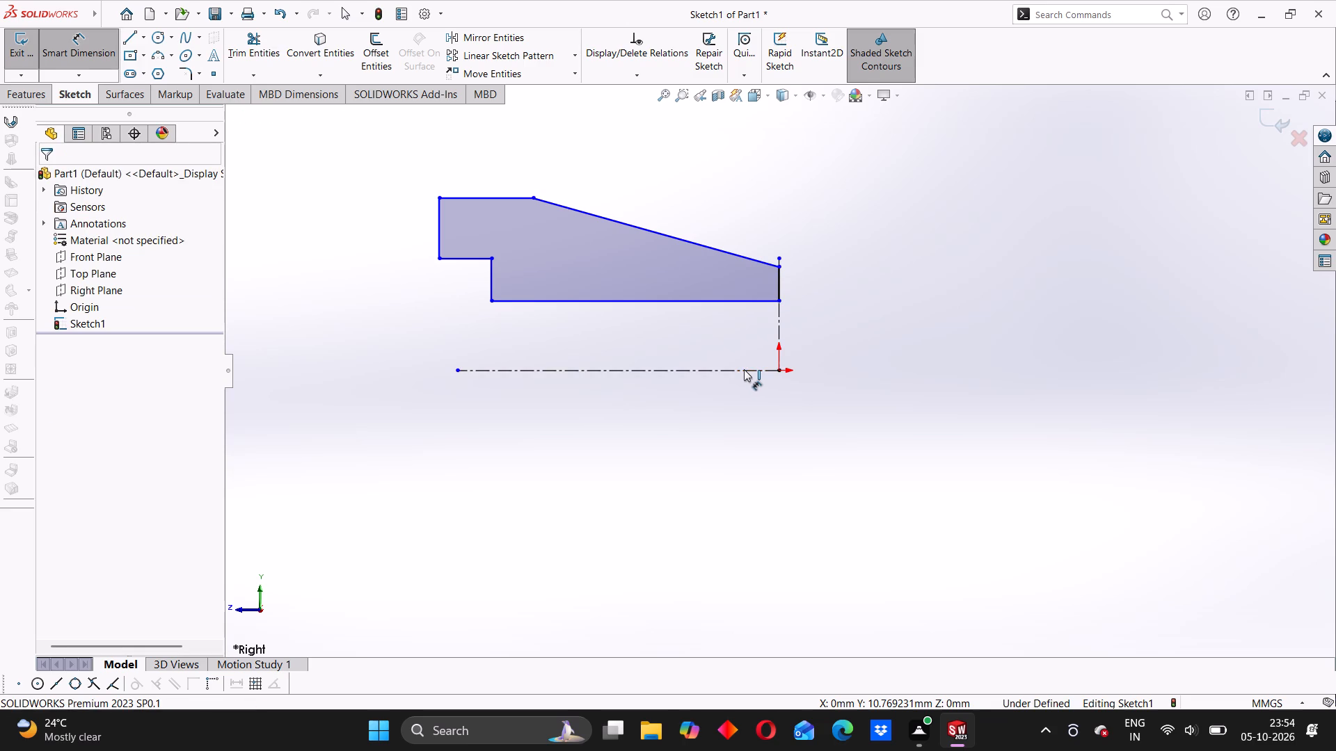
Dimension the profile's lower corner above the origin as a 7.6 mm diameter across the horizontal centerline.
{"action": "left_click", "coordinate": [100, 54]}
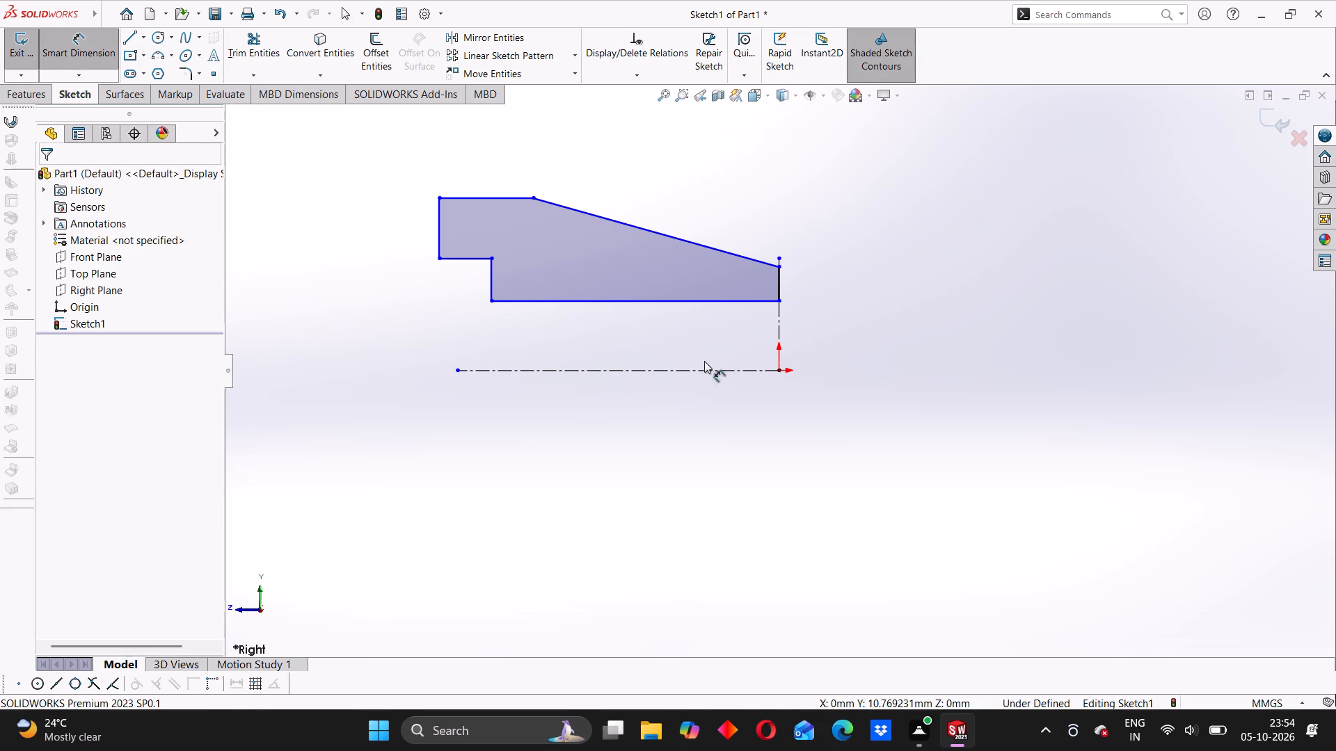
{"action": "left_click", "coordinate": [719, 369]}
{"action": "left_click", "coordinate": [780, 302]}
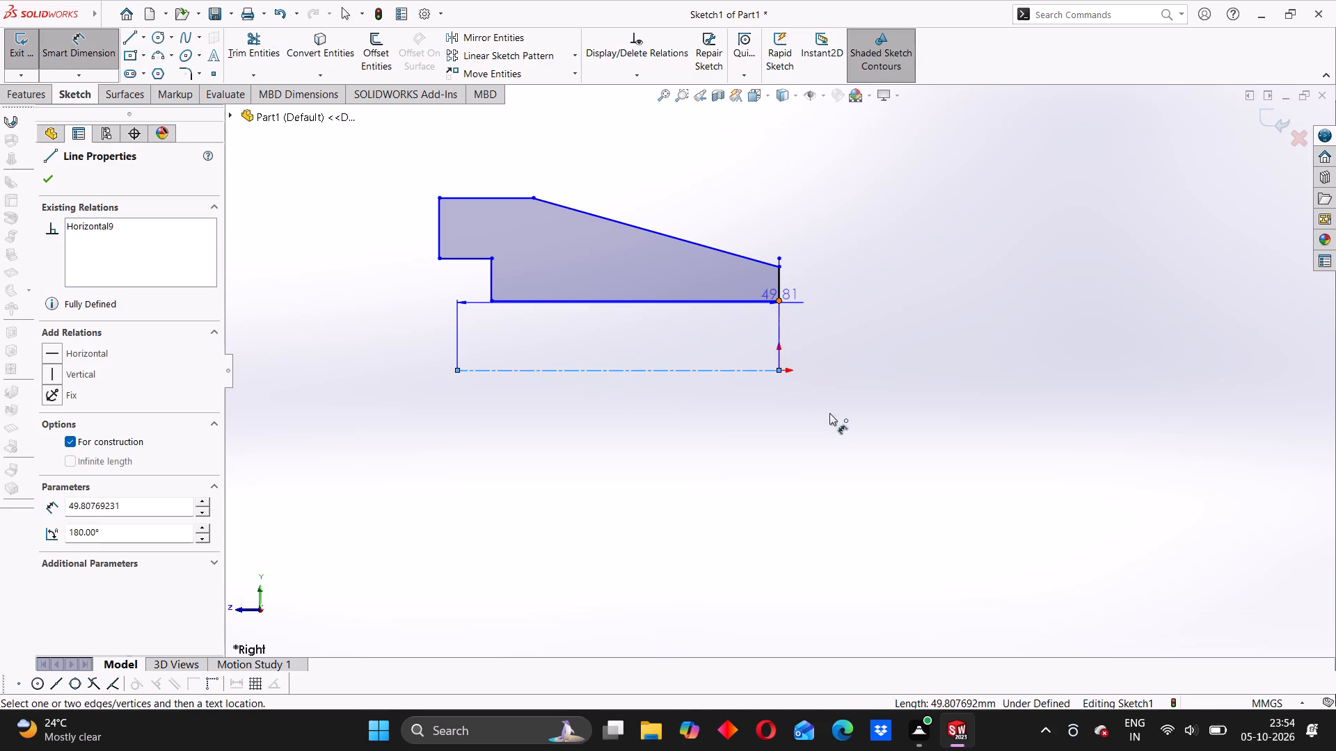
{"action": "left_click", "coordinate": [854, 479]}
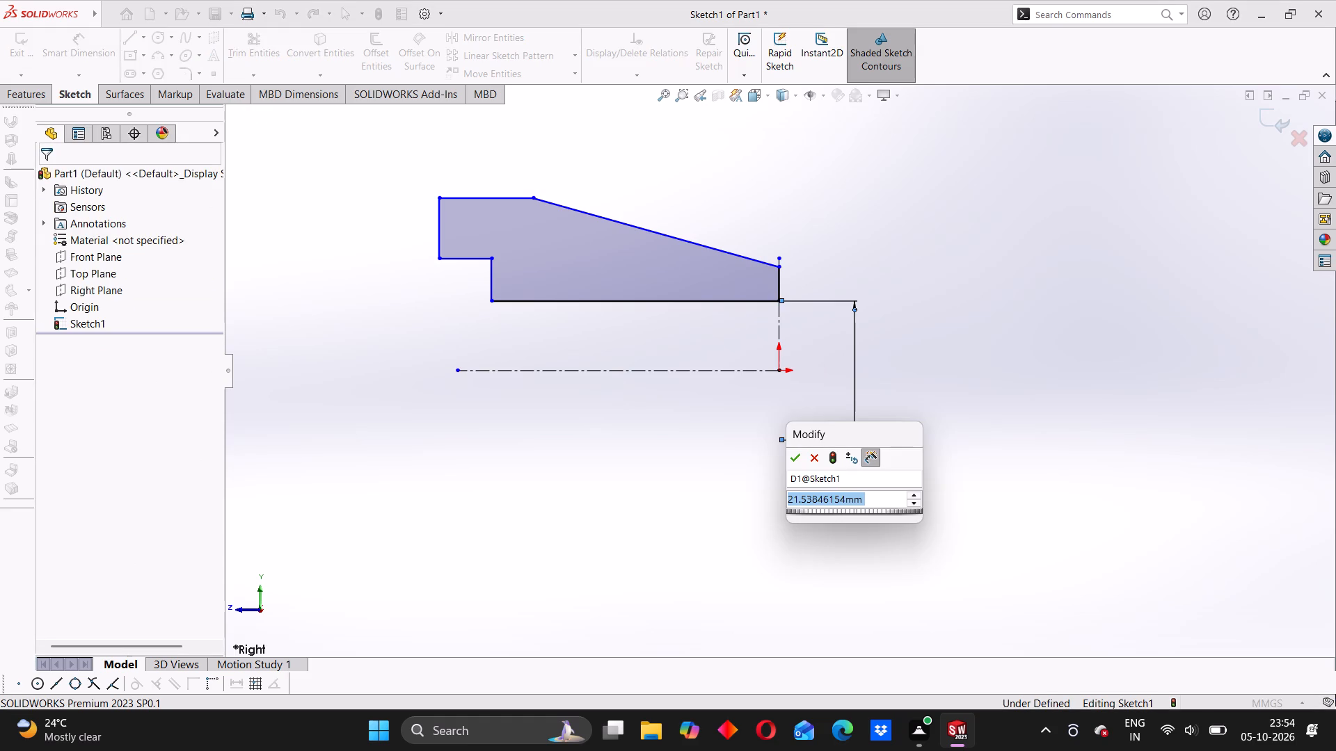
{"action": "type", "text": "7.6"}
{"action": "key", "text": "Return"}
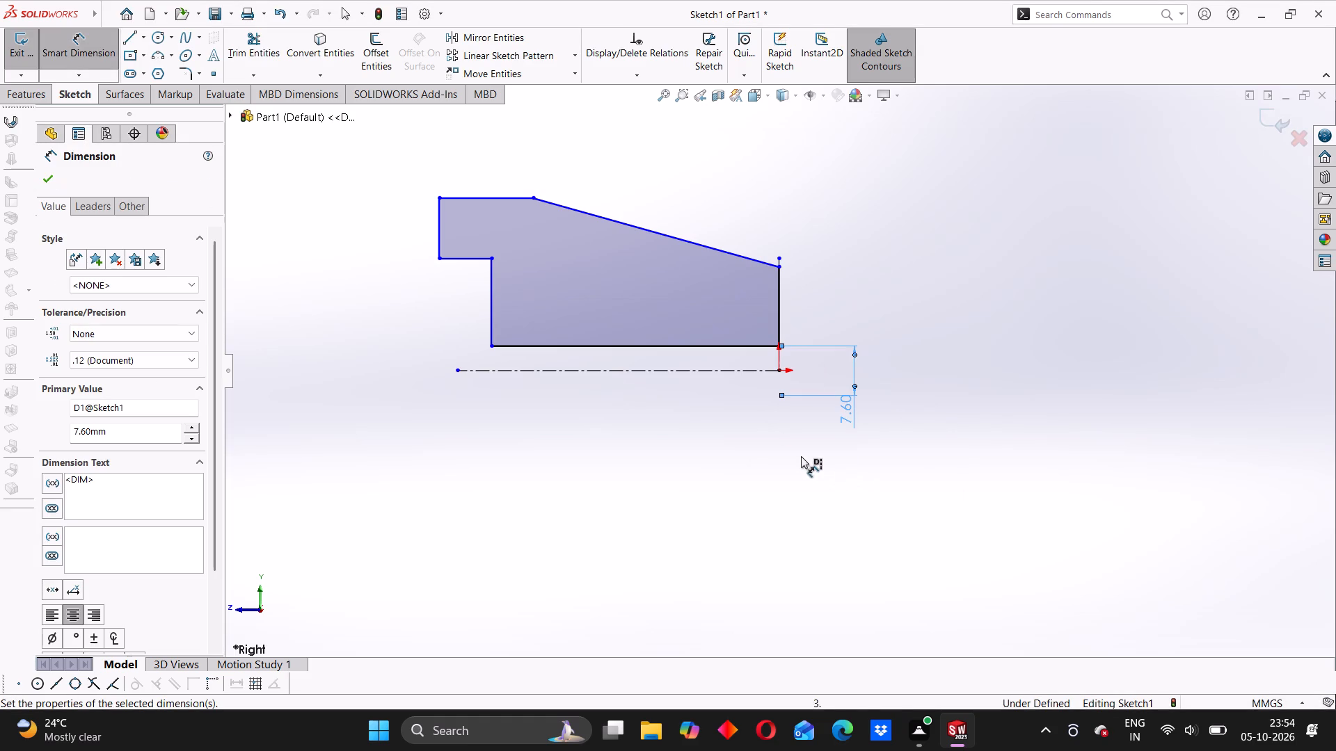
Dimension the lower end of the sloped line as a 14 mm diameter across the horizontal centerline.
{"action": "left_click", "coordinate": [748, 371]}
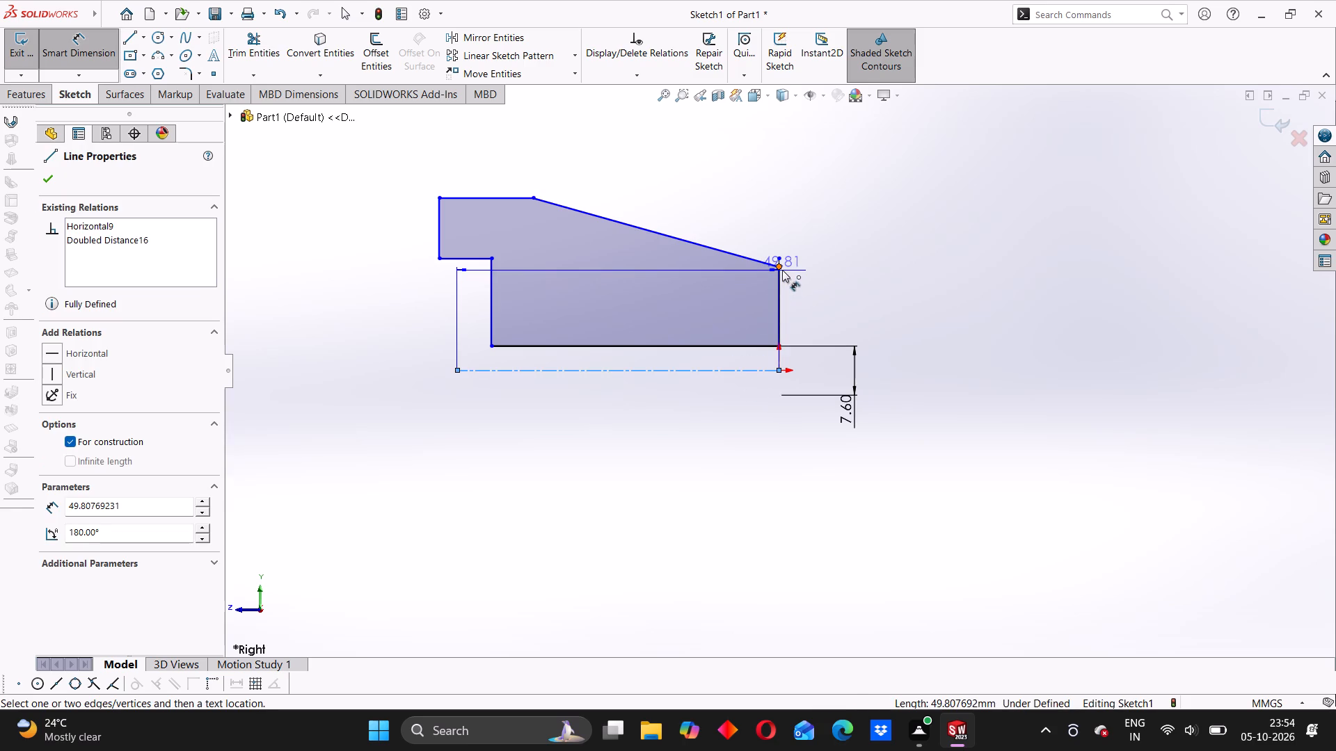
{"action": "left_click", "coordinate": [782, 270]}
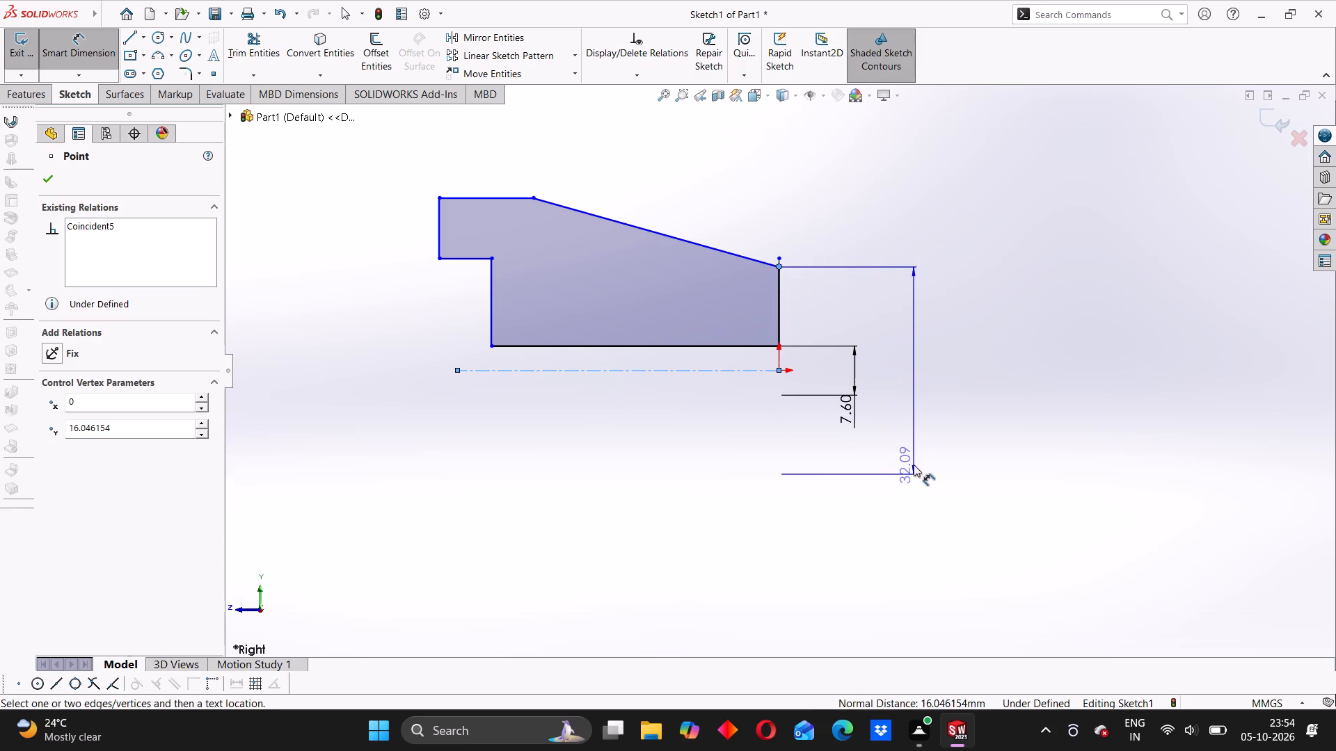
{"action": "left_click", "coordinate": [914, 465]}
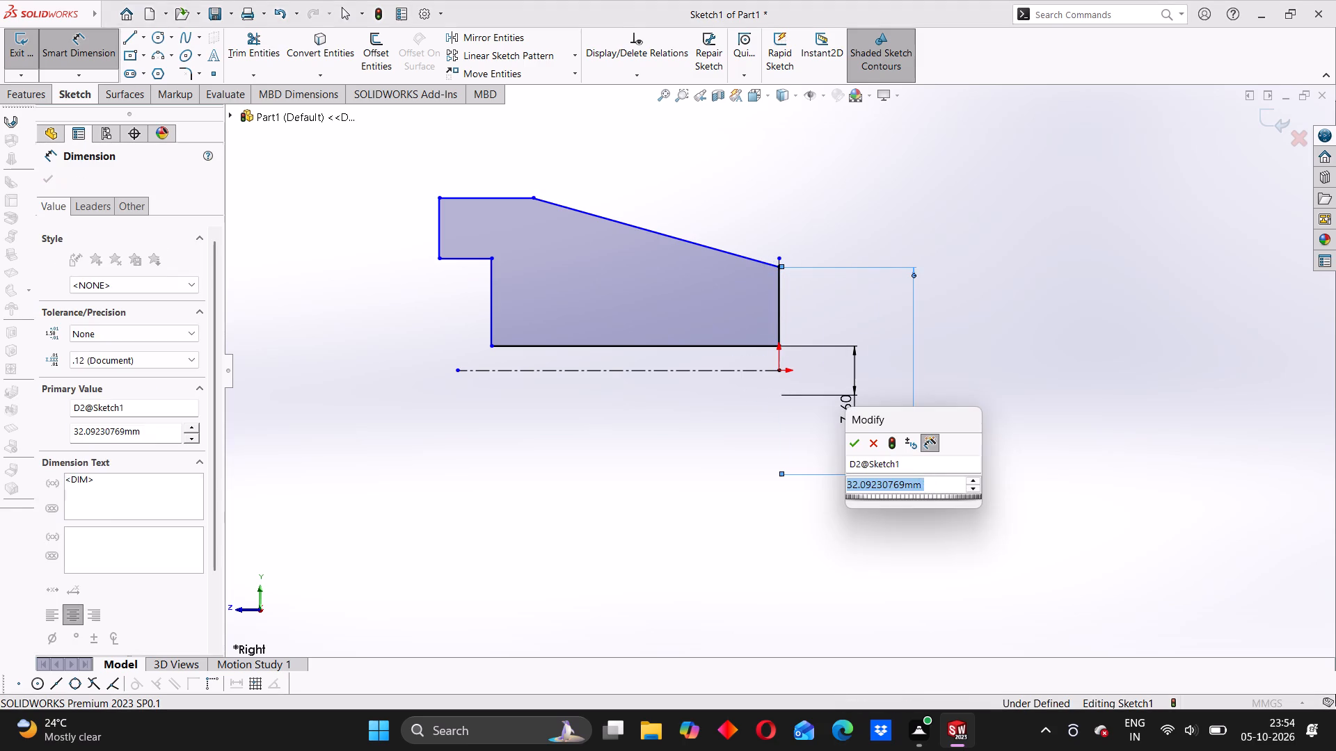
{"action": "type", "text": "14"}
{"action": "key", "text": "Return"}
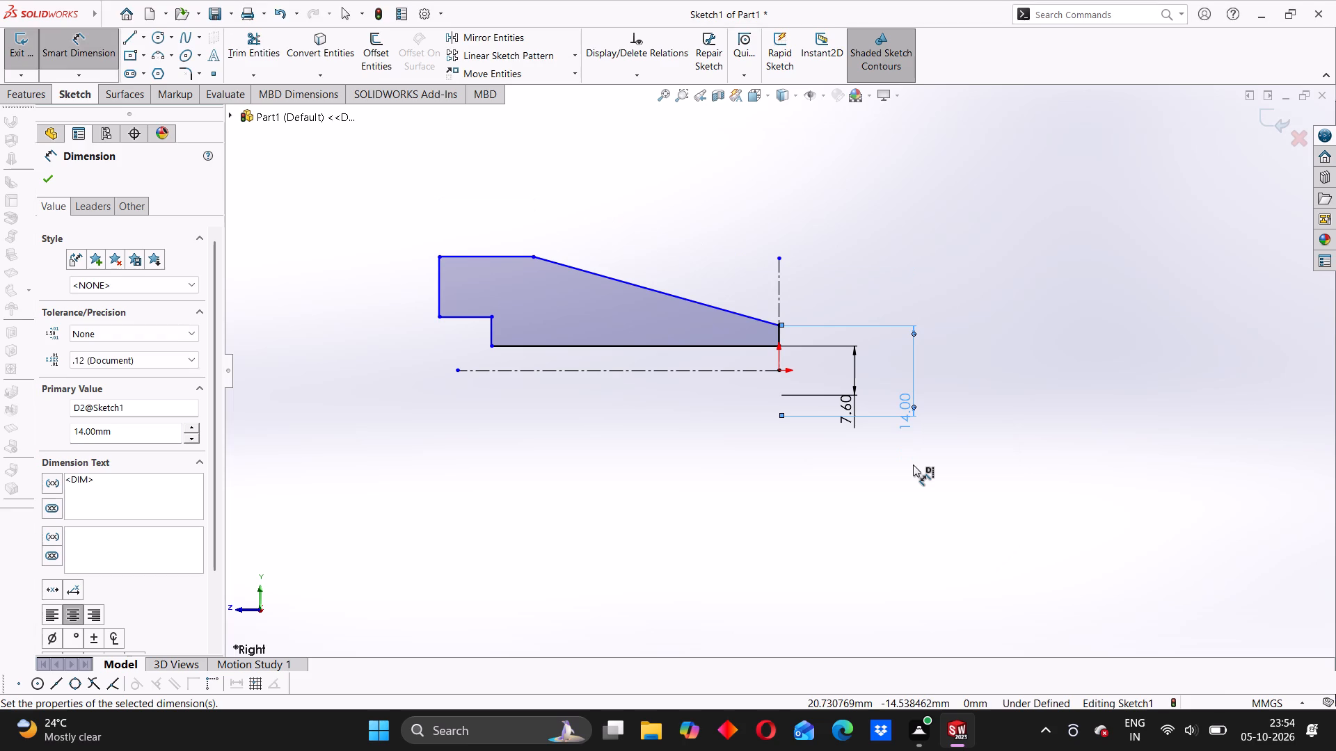
Dimension the short horizontal step line as an 11 mm diameter across the horizontal centerline.
{"action": "left_click", "coordinate": [525, 370]}
{"action": "left_click", "coordinate": [461, 321]}
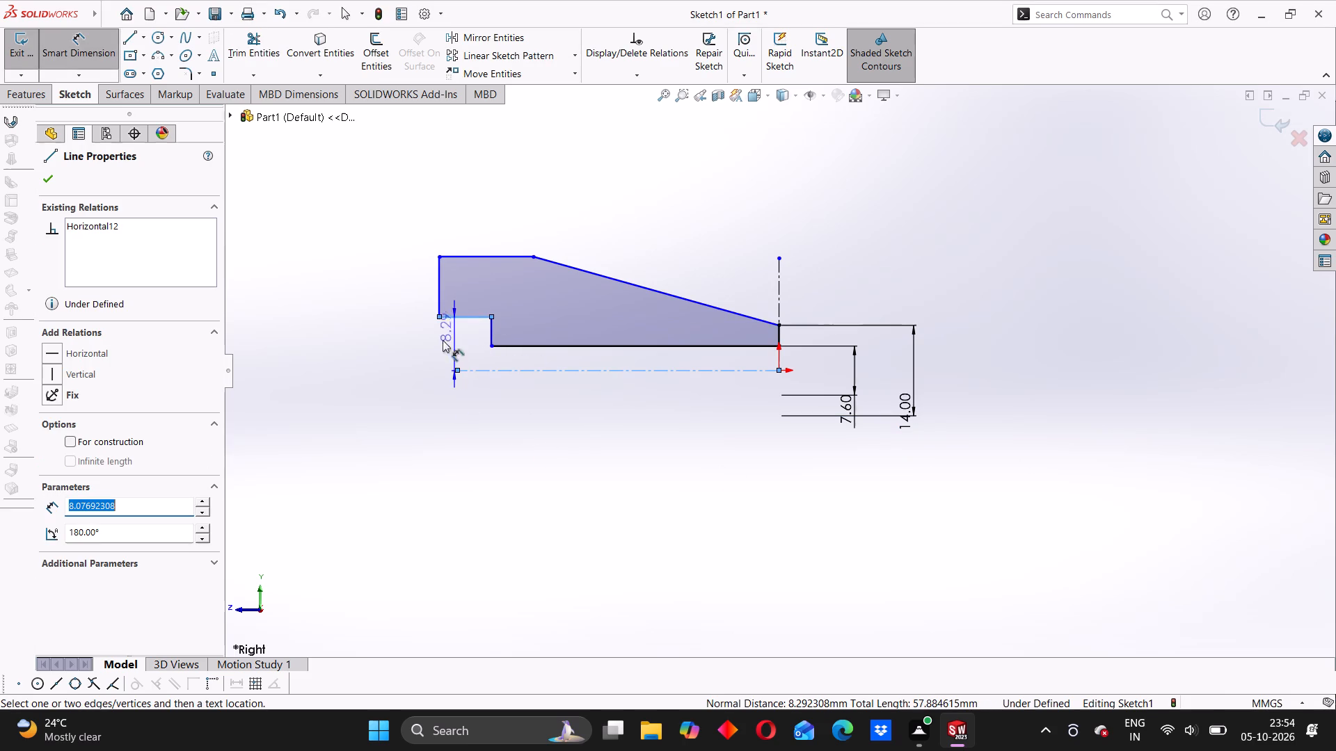
{"action": "left_click", "coordinate": [383, 410]}
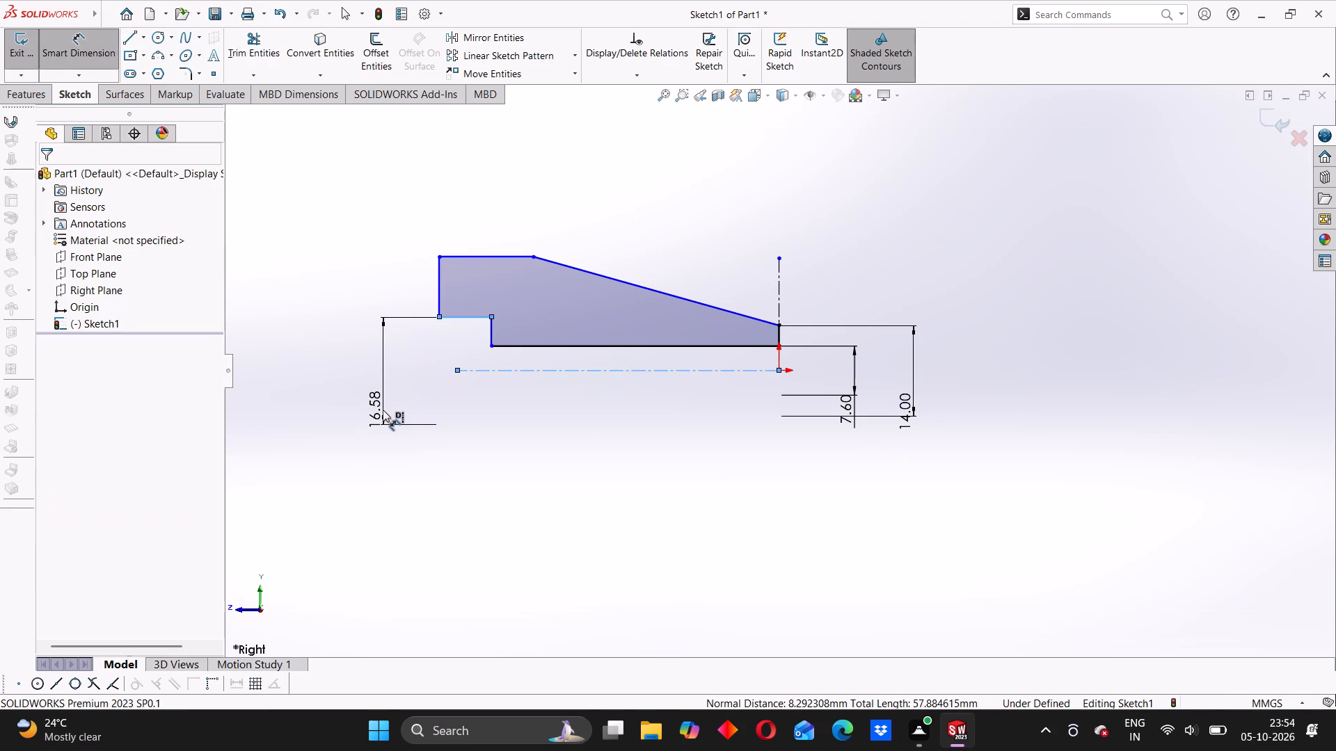
{"action": "key", "text": "1"}
{"action": "key", "text": "1"}
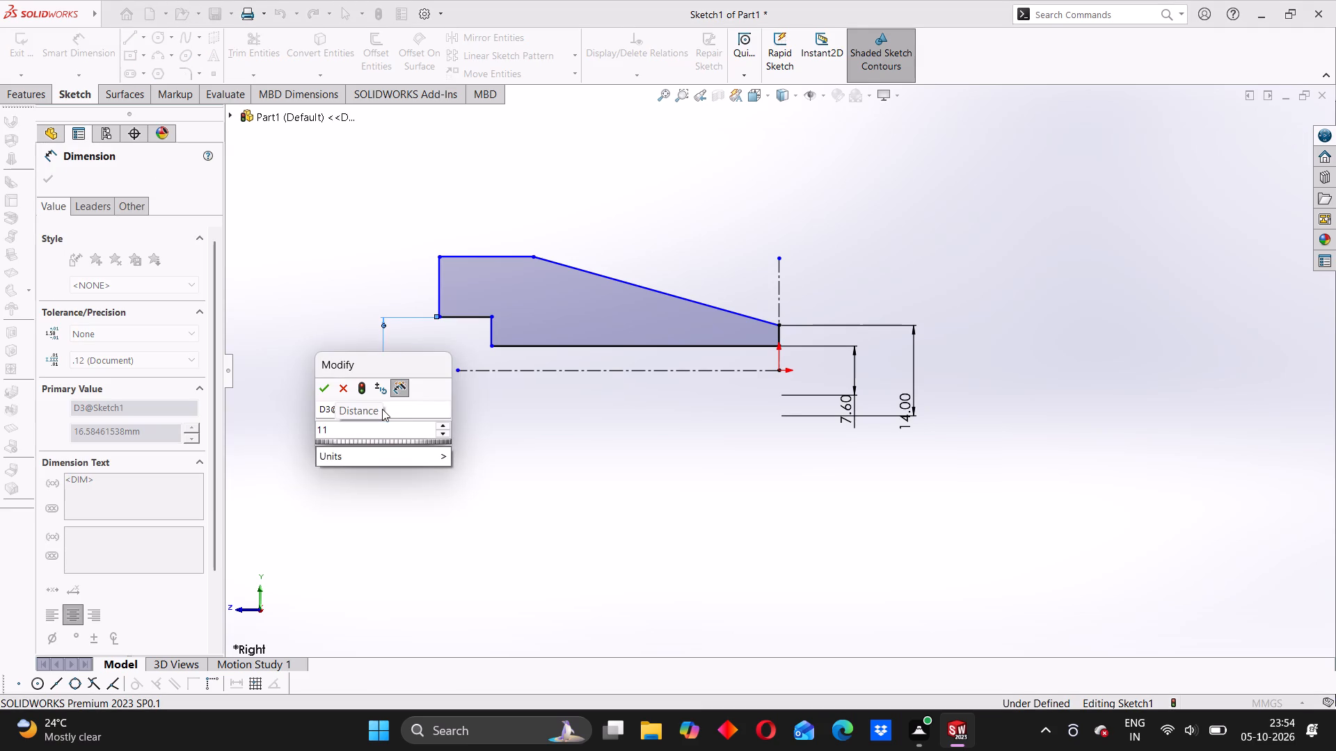
{"action": "key", "text": "Return"}
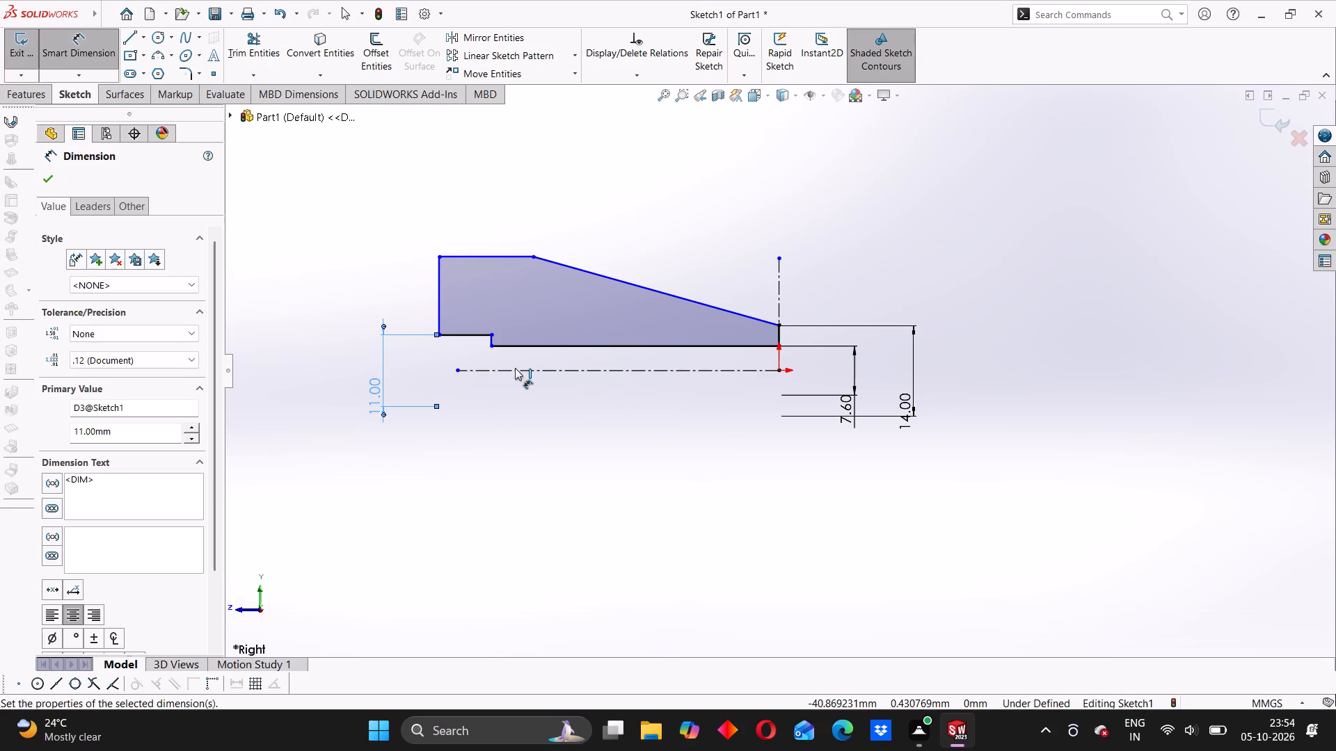
Dimension the profile's top horizontal line as a 20 mm diameter across the horizontal centerline.
{"action": "left_click", "coordinate": [515, 368]}
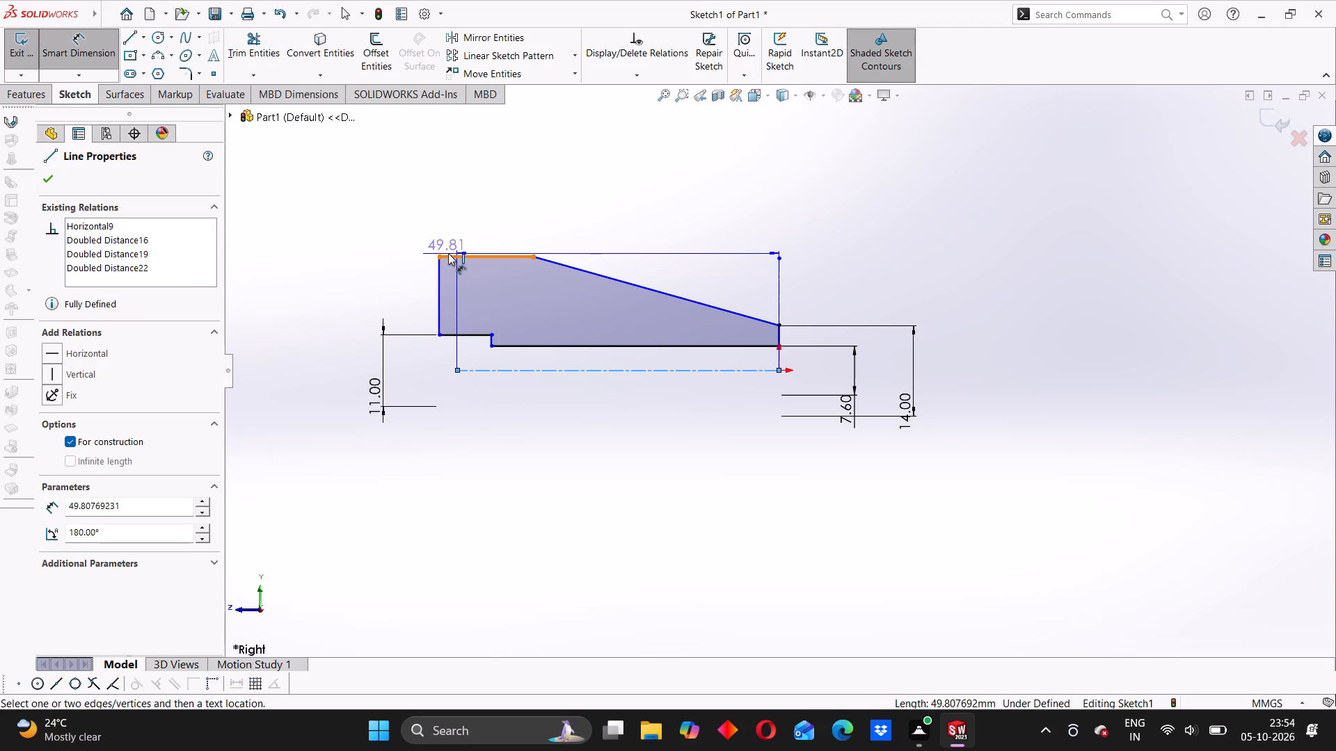
{"action": "left_click", "coordinate": [449, 254]}
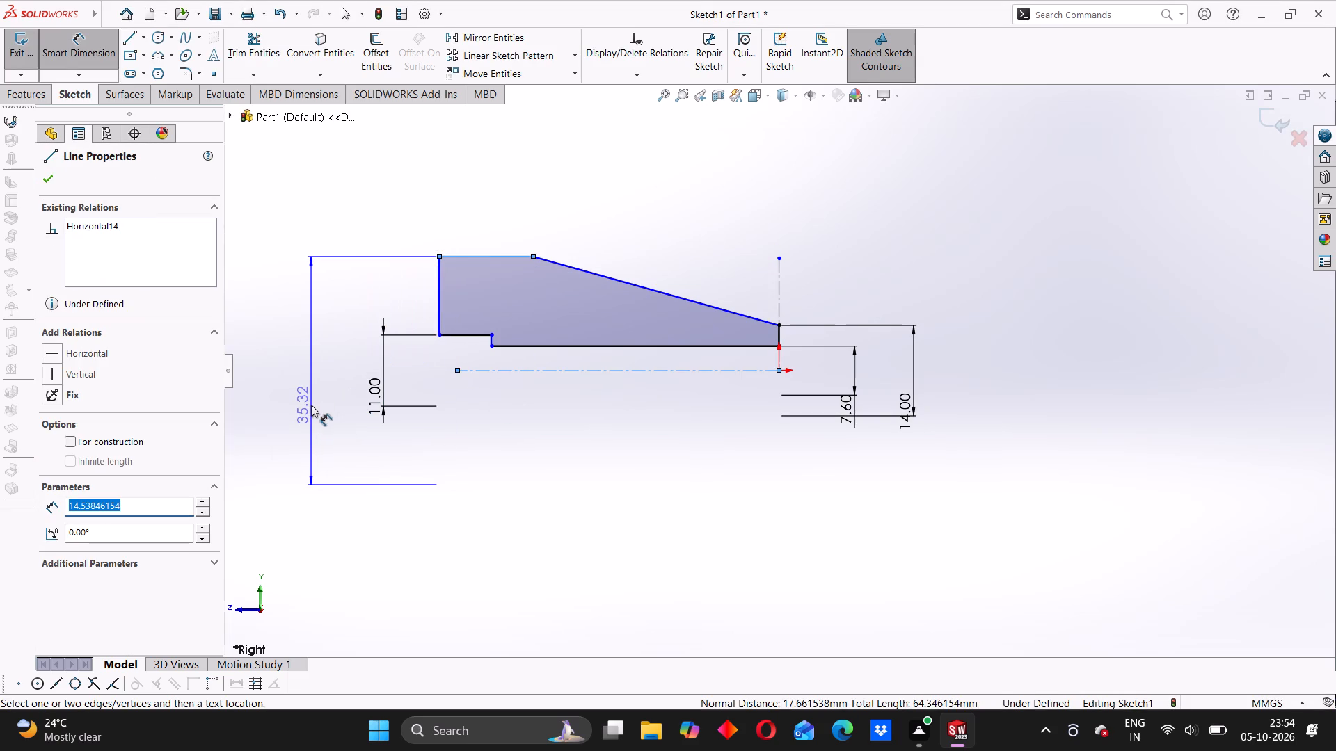
{"action": "left_click", "coordinate": [311, 405]}
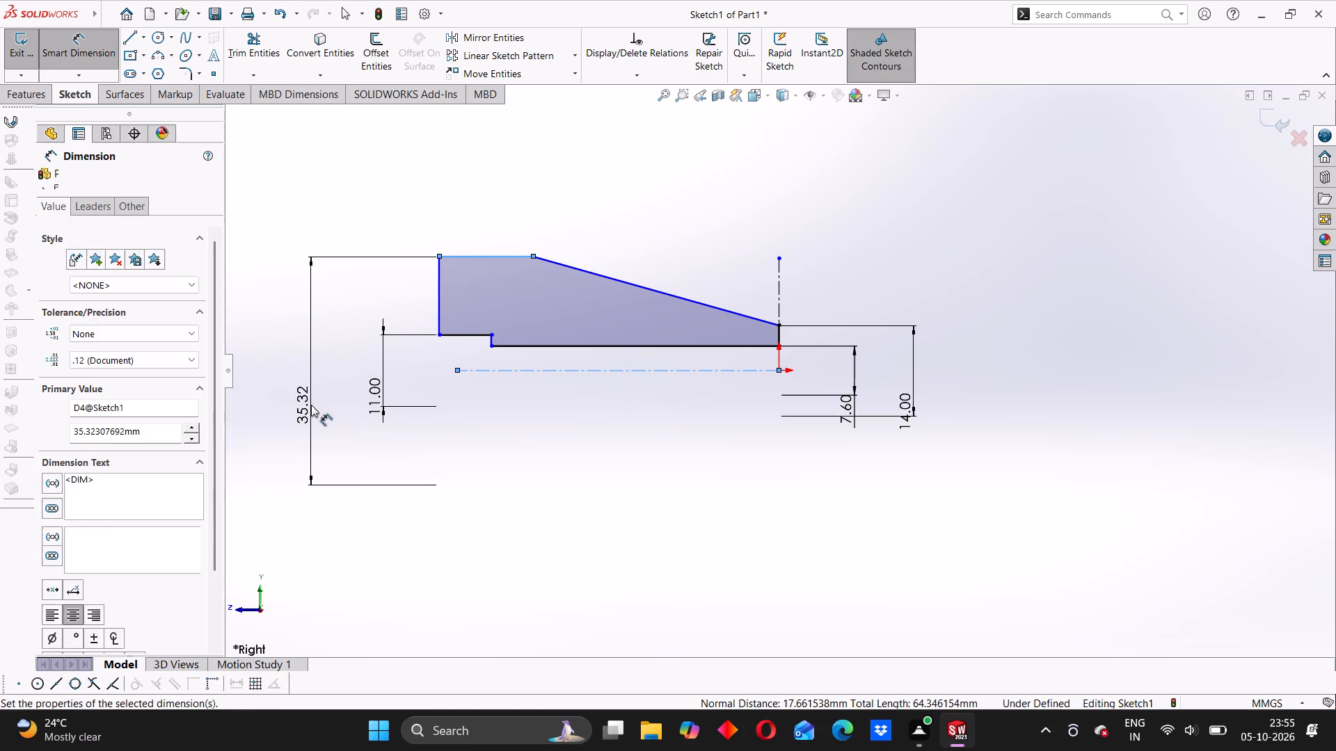
{"action": "type", "text": "20"}
{"action": "key", "text": "Return"}
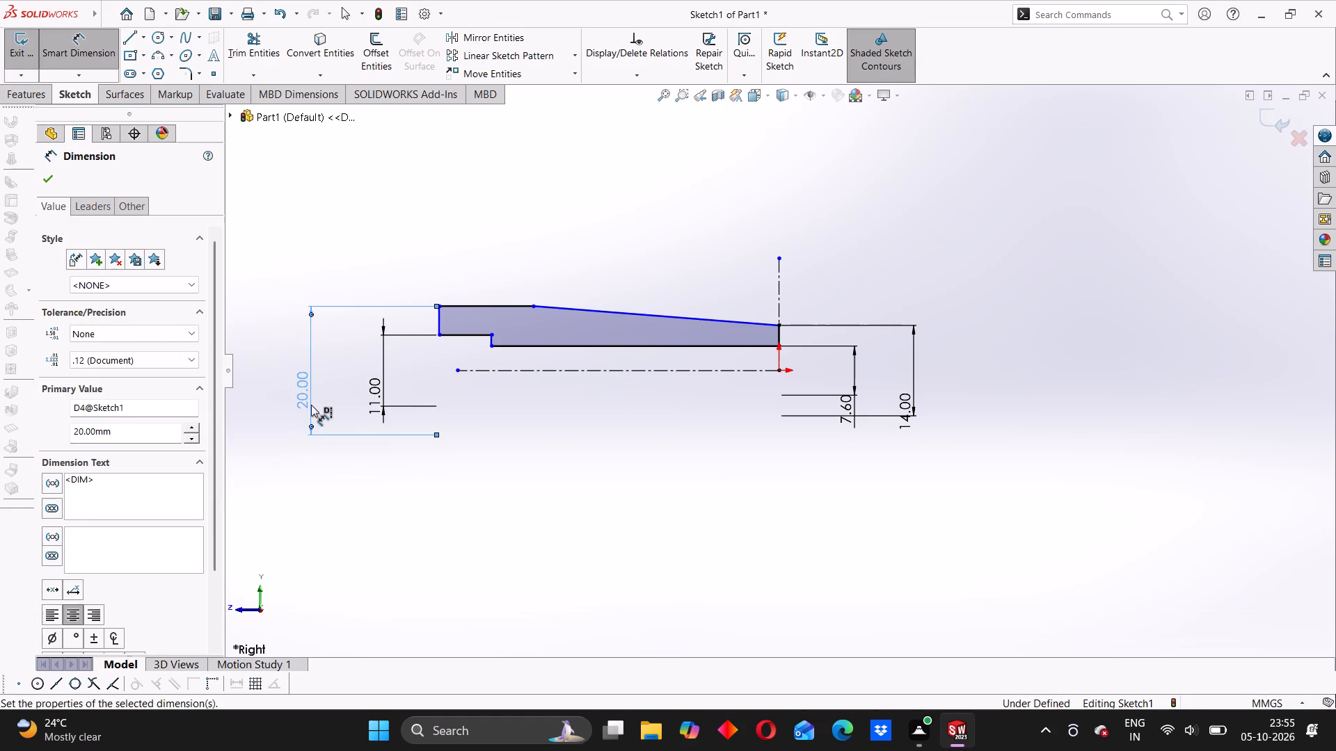
{"action": "key", "text": "Escape"}
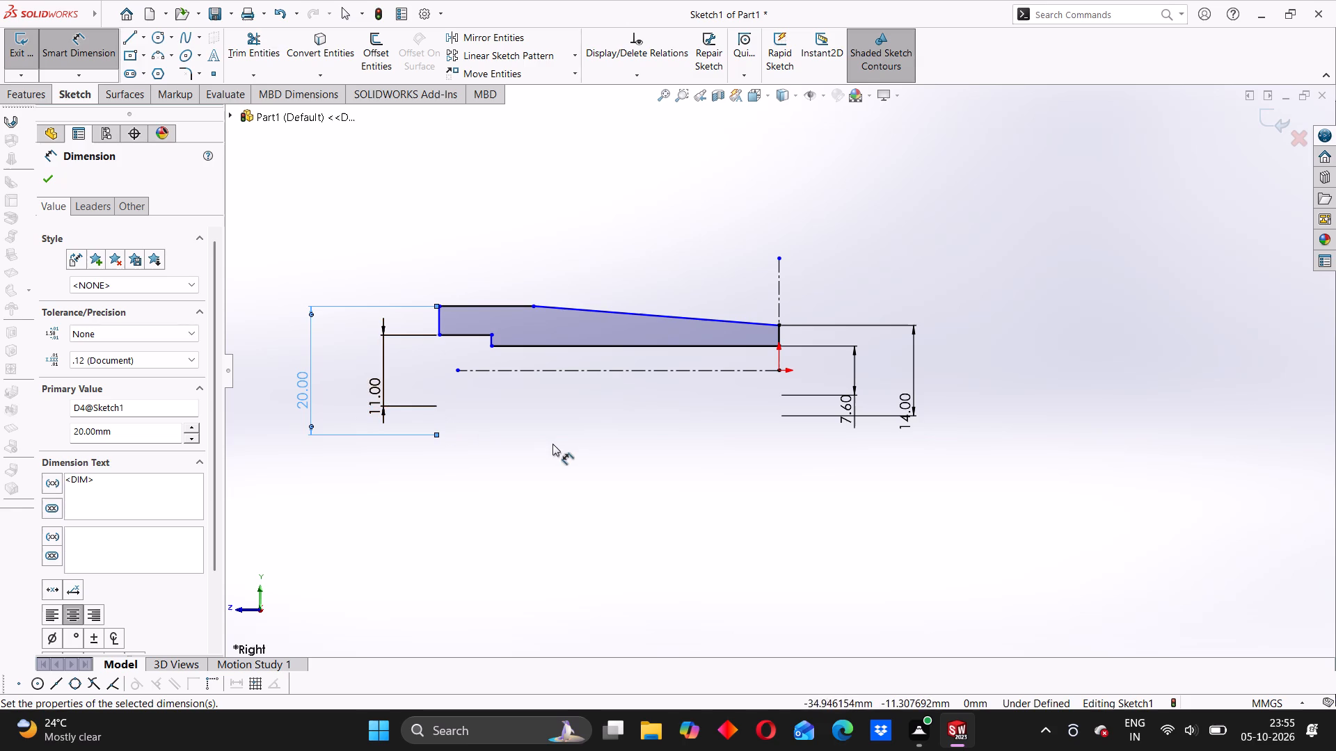
{"action": "key", "text": "Escape"}
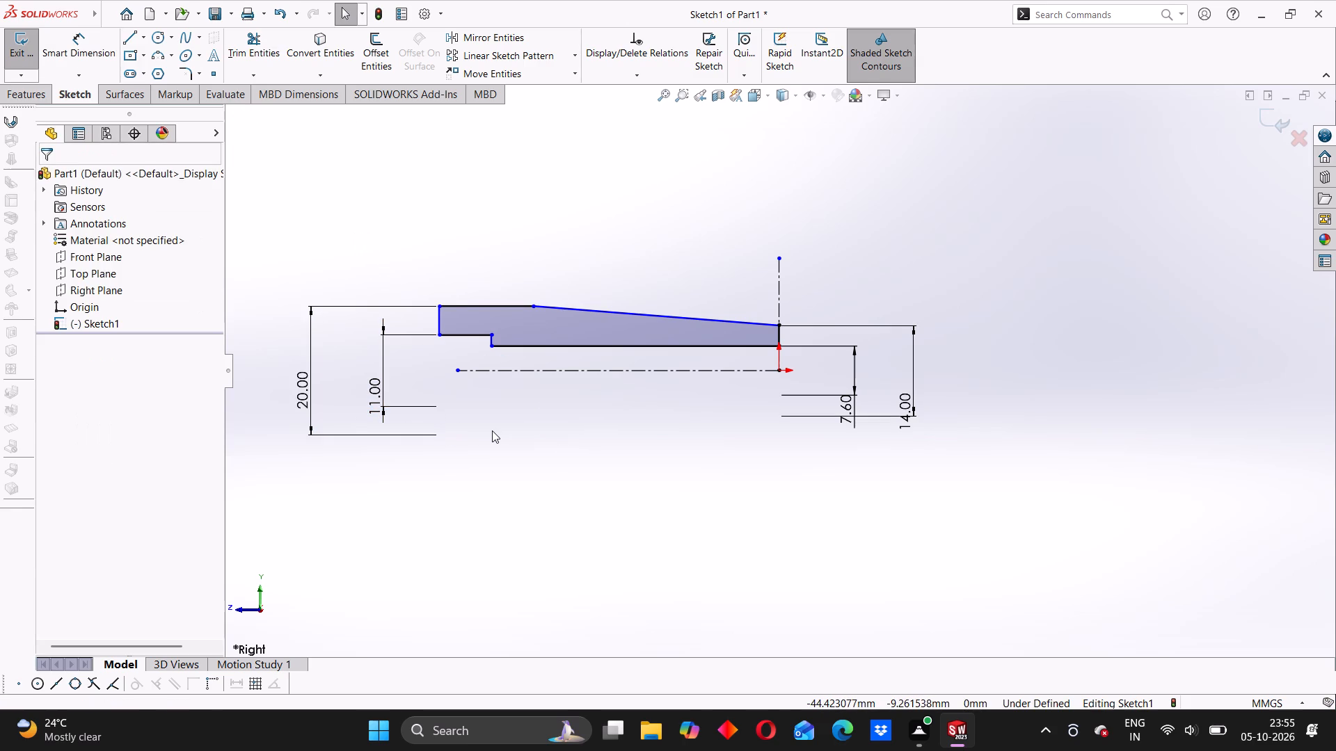
Dimension the length of the profile's top horizontal line as 3 mm.
{"action": "left_click", "coordinate": [72, 54]}
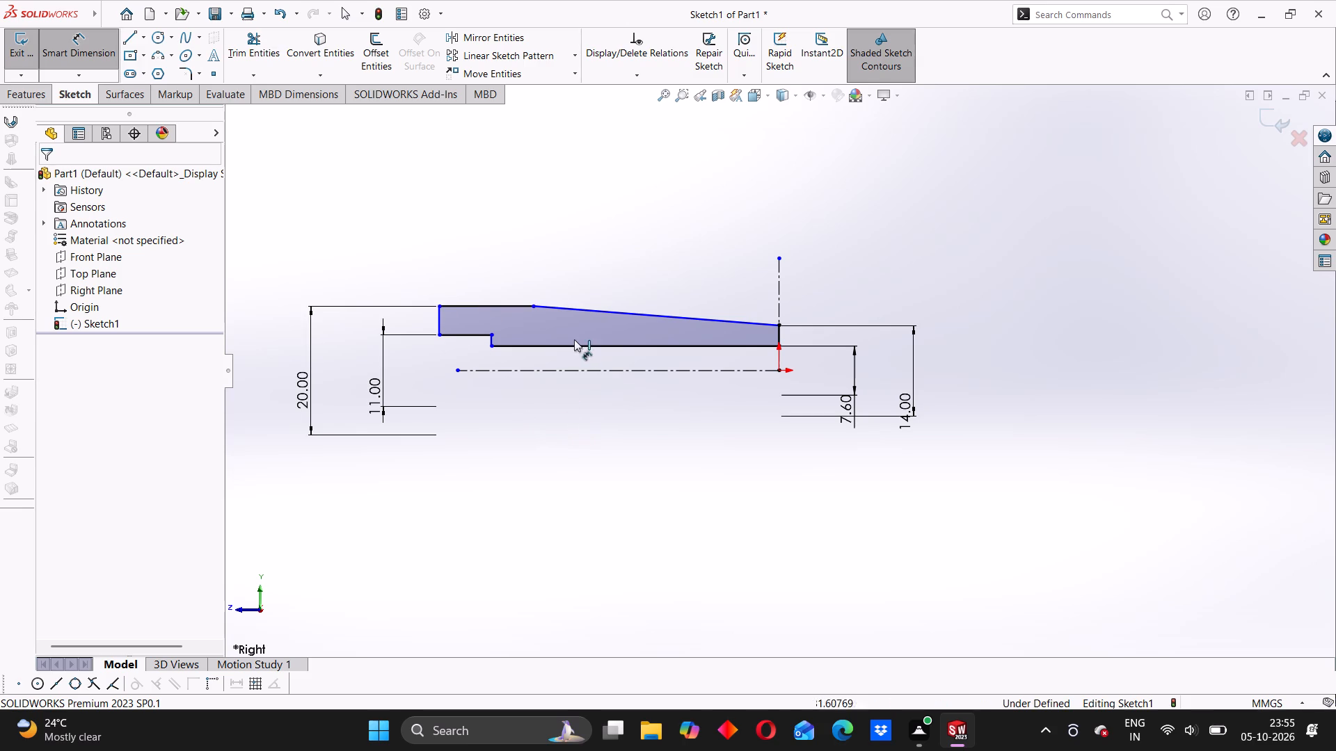
{"action": "scroll", "coordinate": [565, 337], "scroll_direction": "down", "scroll_amount": 3}
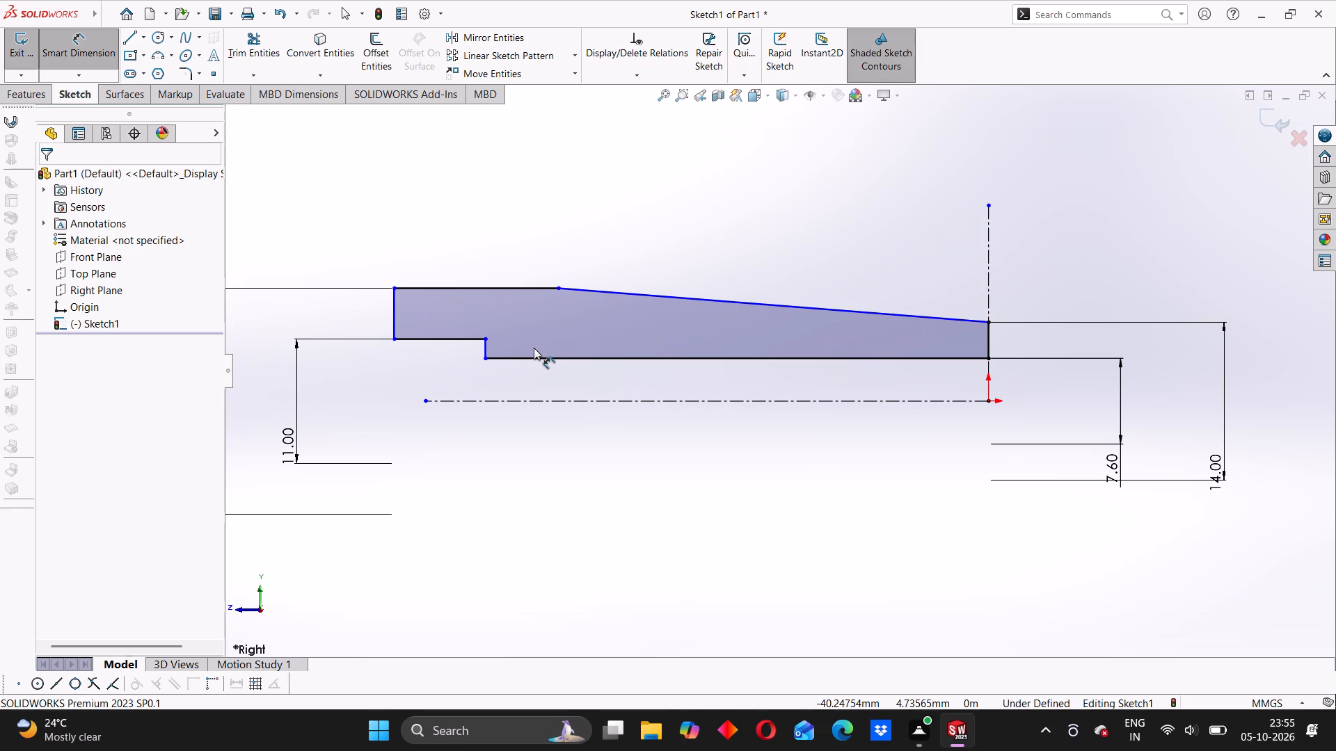
{"action": "left_click", "coordinate": [447, 289]}
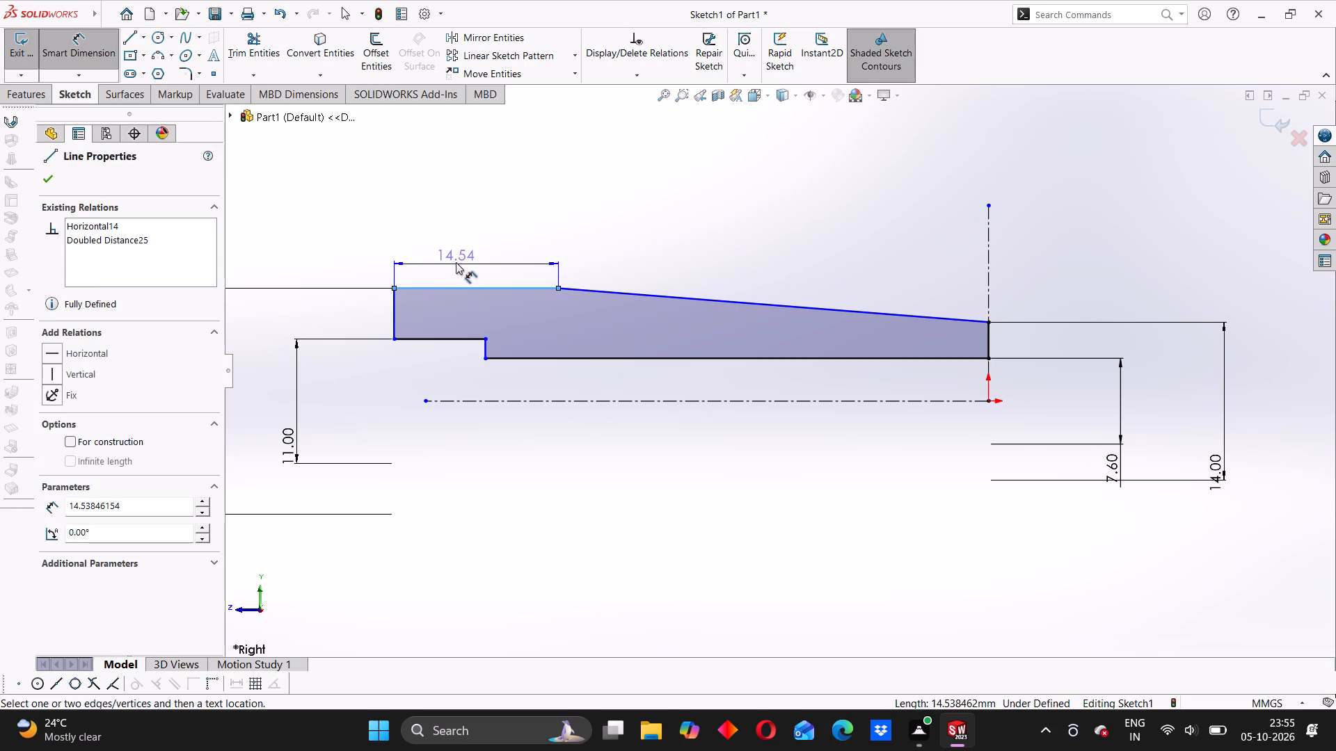
{"action": "left_click", "coordinate": [456, 262]}
{"action": "key", "text": "3"}
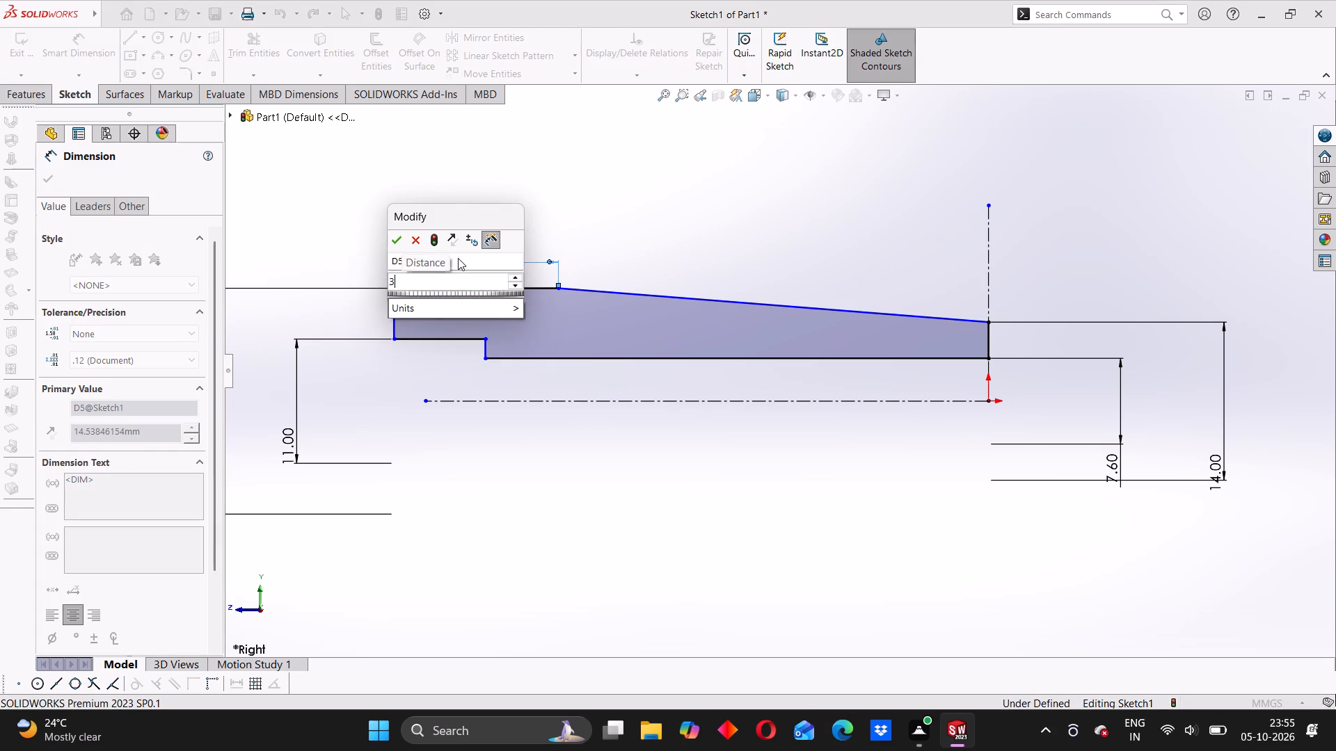
{"action": "key", "text": "Return"}
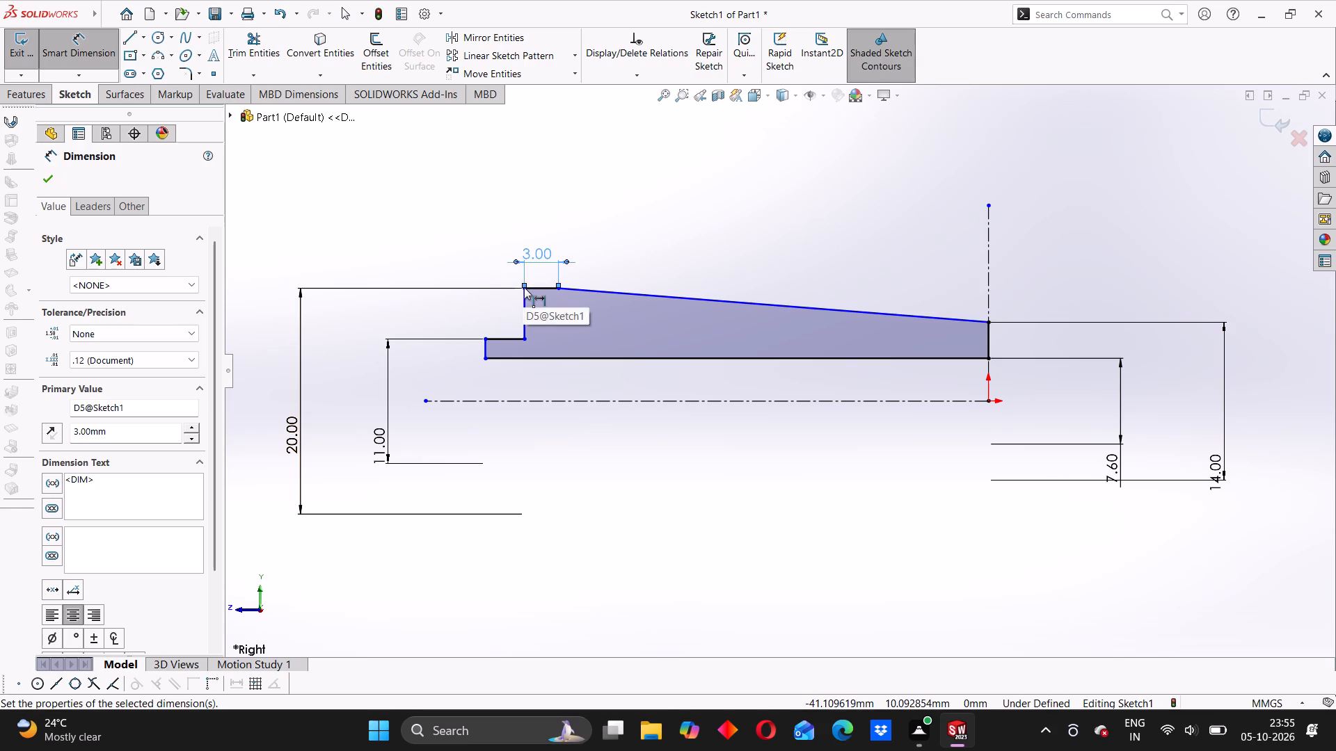
Dimension the horizontal distance from the top line's outer corner to the profile's end face at the origin as 16 mm.
{"action": "left_click", "coordinate": [527, 290]}
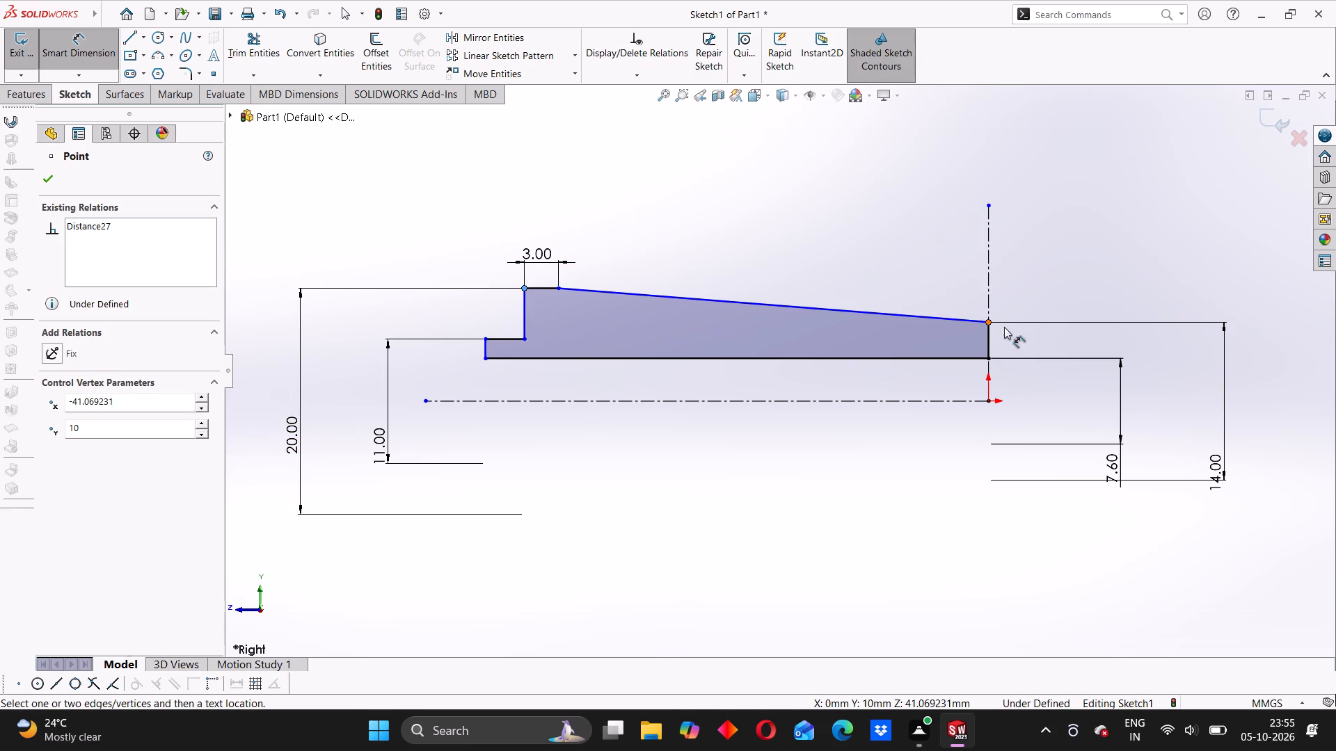
{"action": "left_click", "coordinate": [988, 358]}
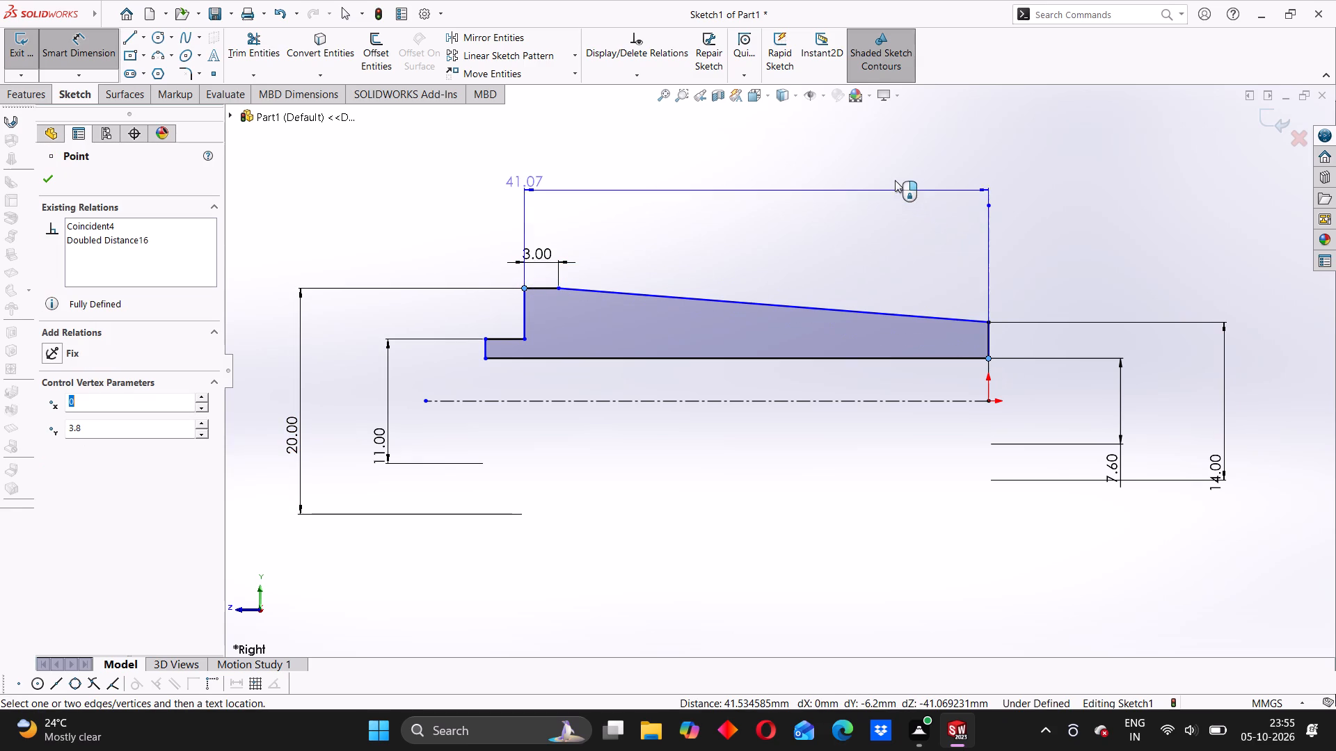
{"action": "left_click", "coordinate": [846, 185]}
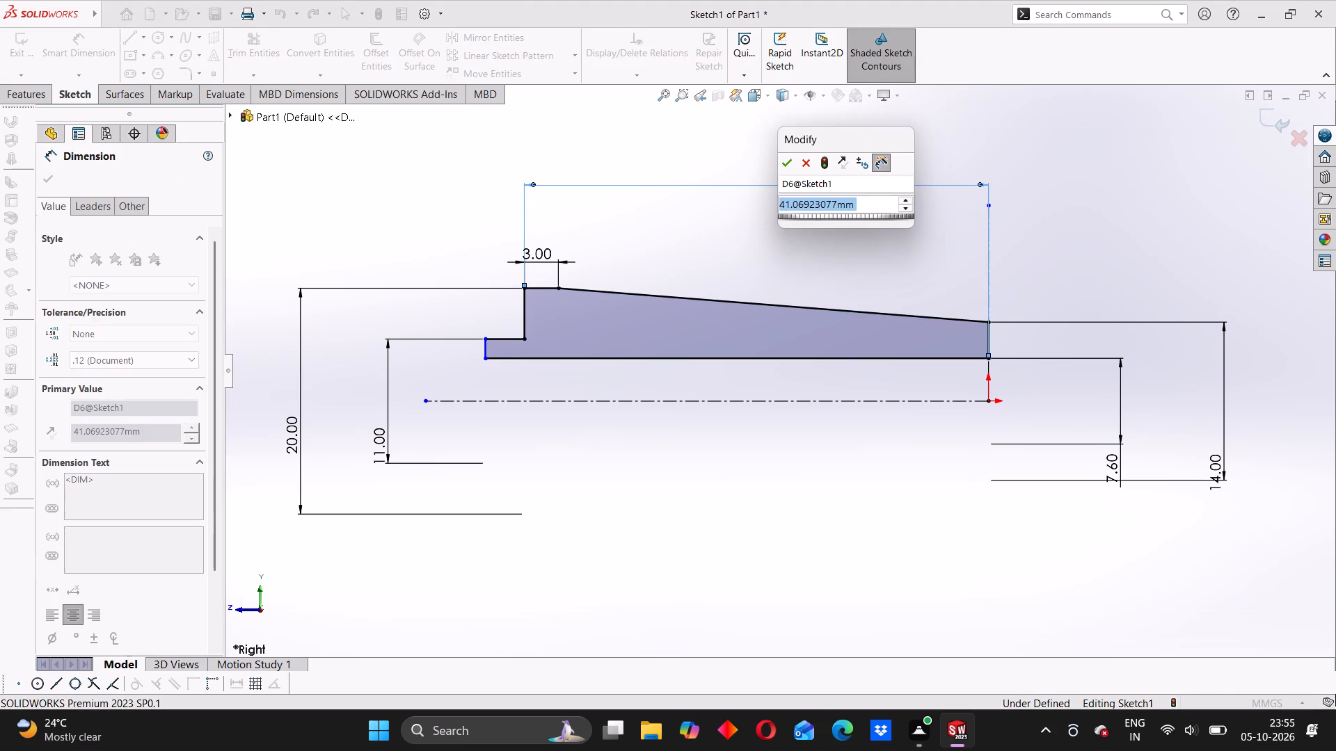
{"action": "type", "text": "16"}
{"action": "key", "text": "Return"}
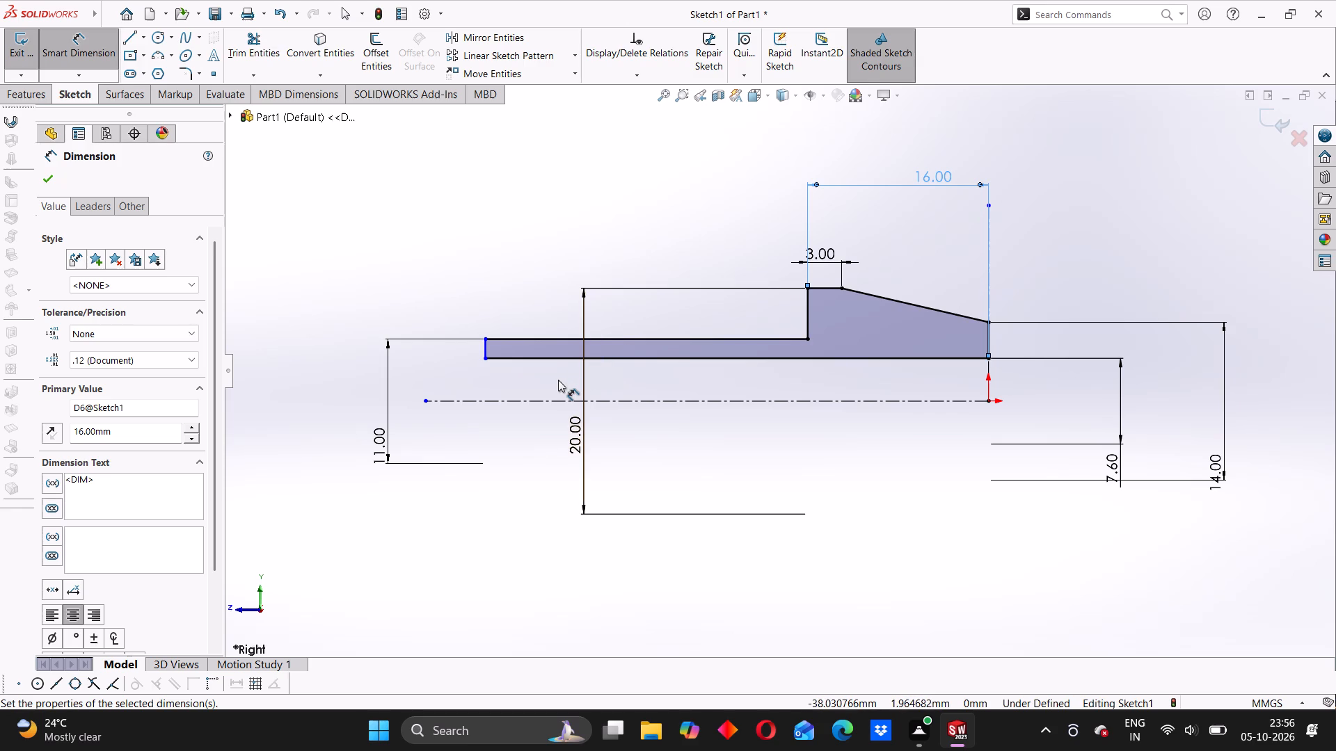
Shorten the horizontal line of the 11 mm diameter step and dimension its length as 2 mm.
{"action": "key", "text": "Escape"}
{"action": "left_click_drag", "start_coordinate": [486, 339], "coordinate": [877, 341]}
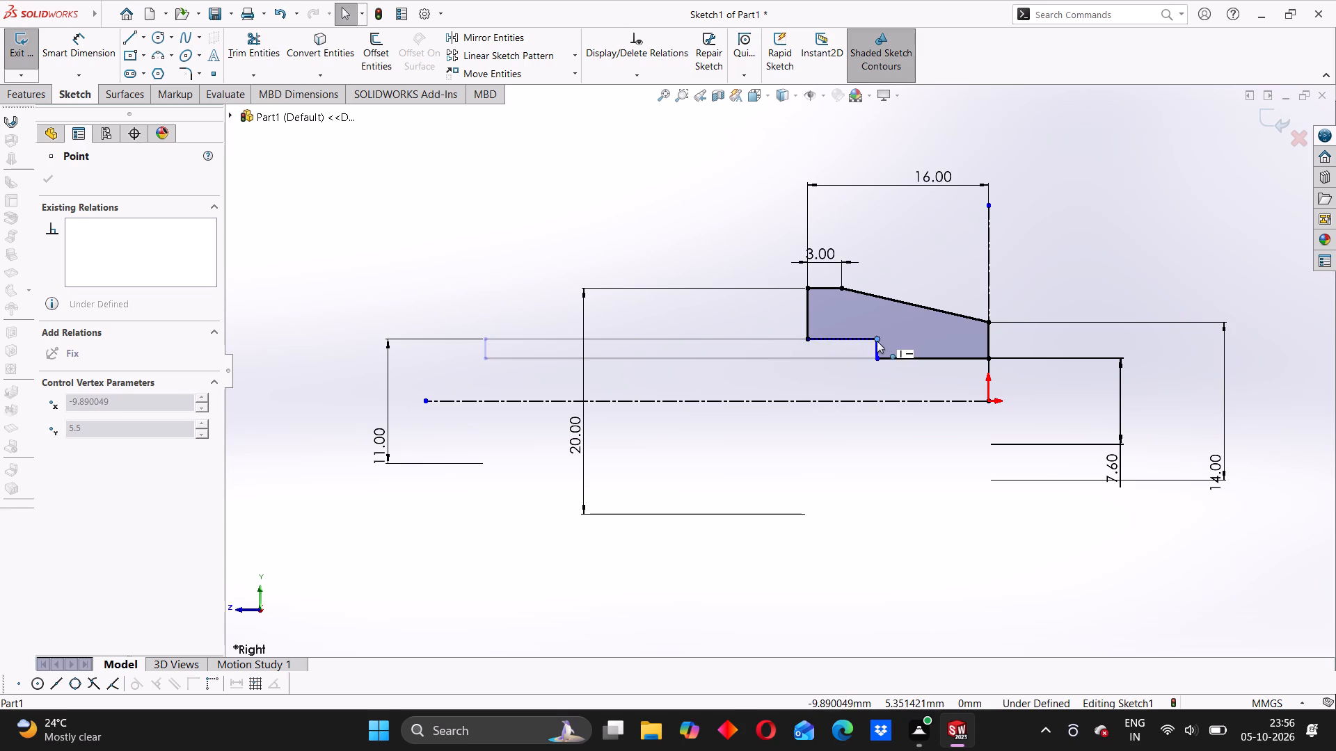
{"action": "left_click_drag", "start_coordinate": [877, 341], "coordinate": [864, 344]}
{"action": "left_click_drag", "start_coordinate": [864, 344], "coordinate": [863, 344]}
{"action": "left_click_drag", "start_coordinate": [87, 53], "coordinate": [95, 59]}
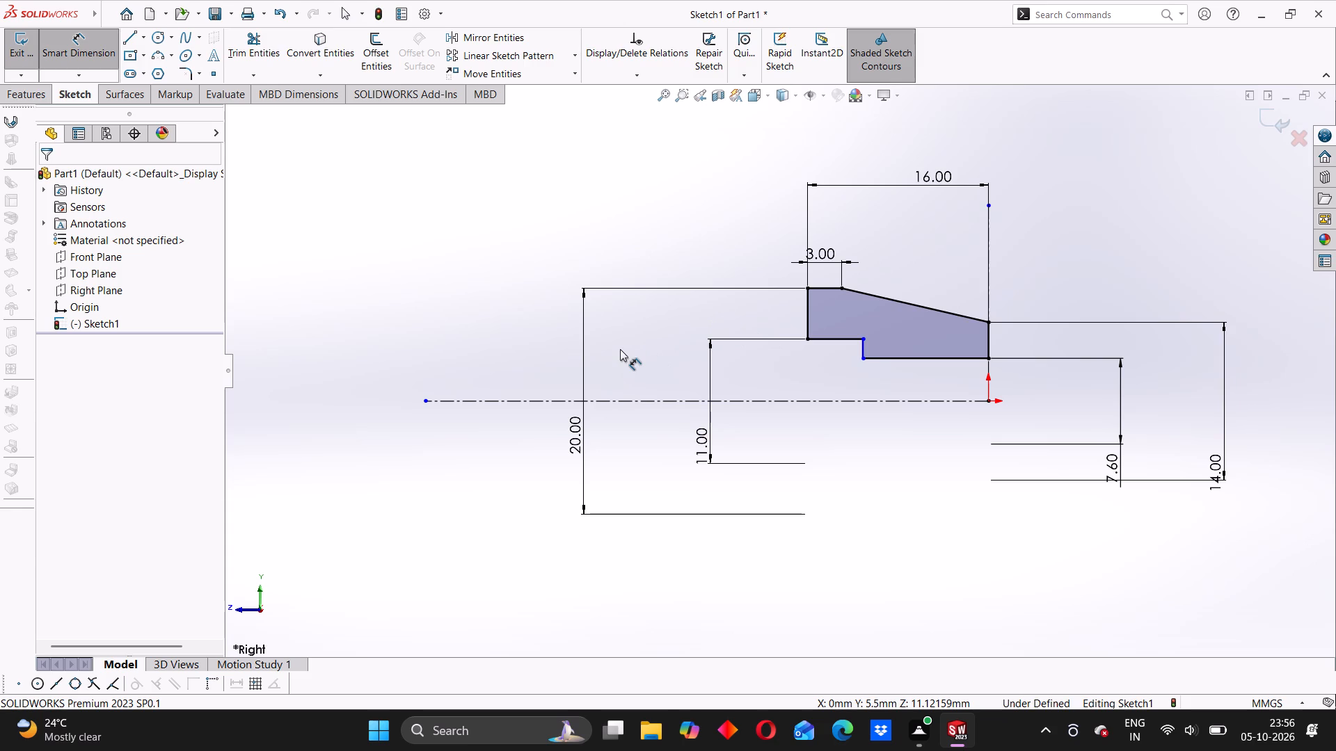
{"action": "left_click", "coordinate": [827, 339]}
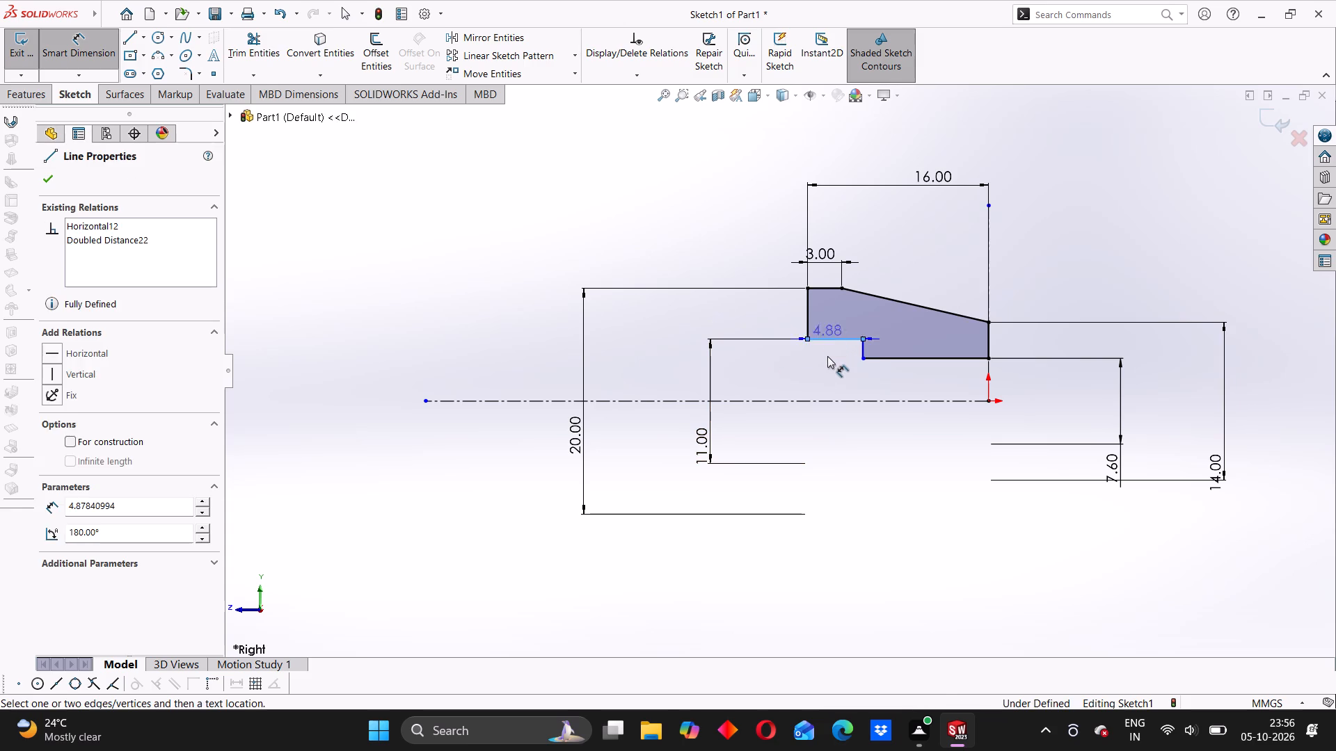
{"action": "left_click", "coordinate": [825, 361]}
{"action": "key", "text": "2"}
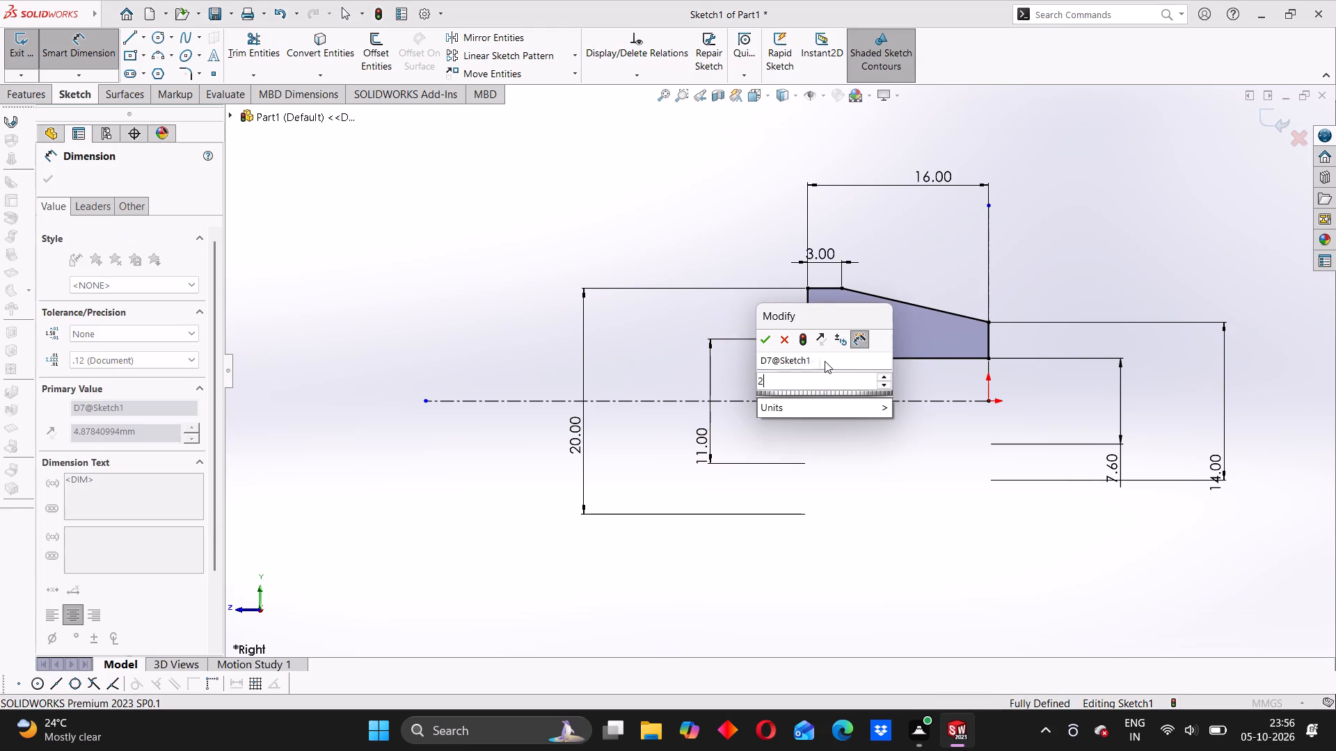
{"action": "key", "text": "Return"}
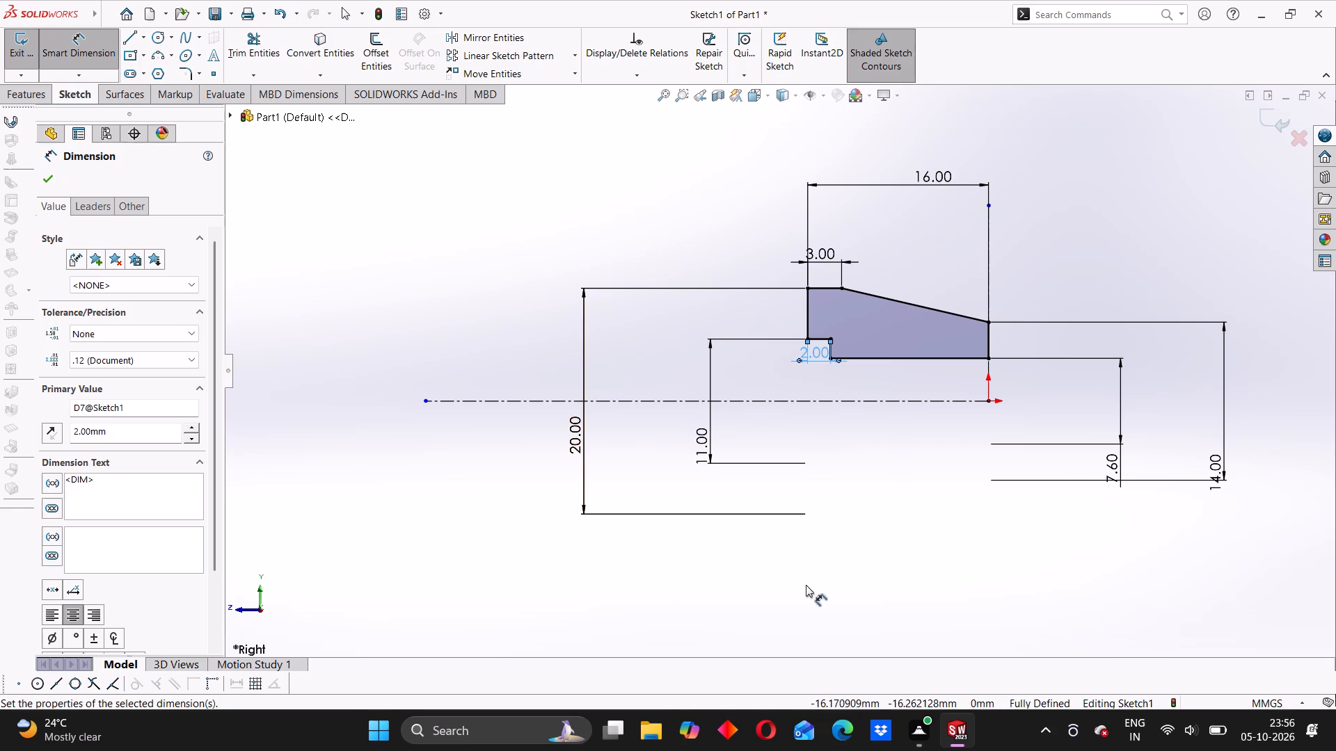
{"action": "key", "text": "Escape"}
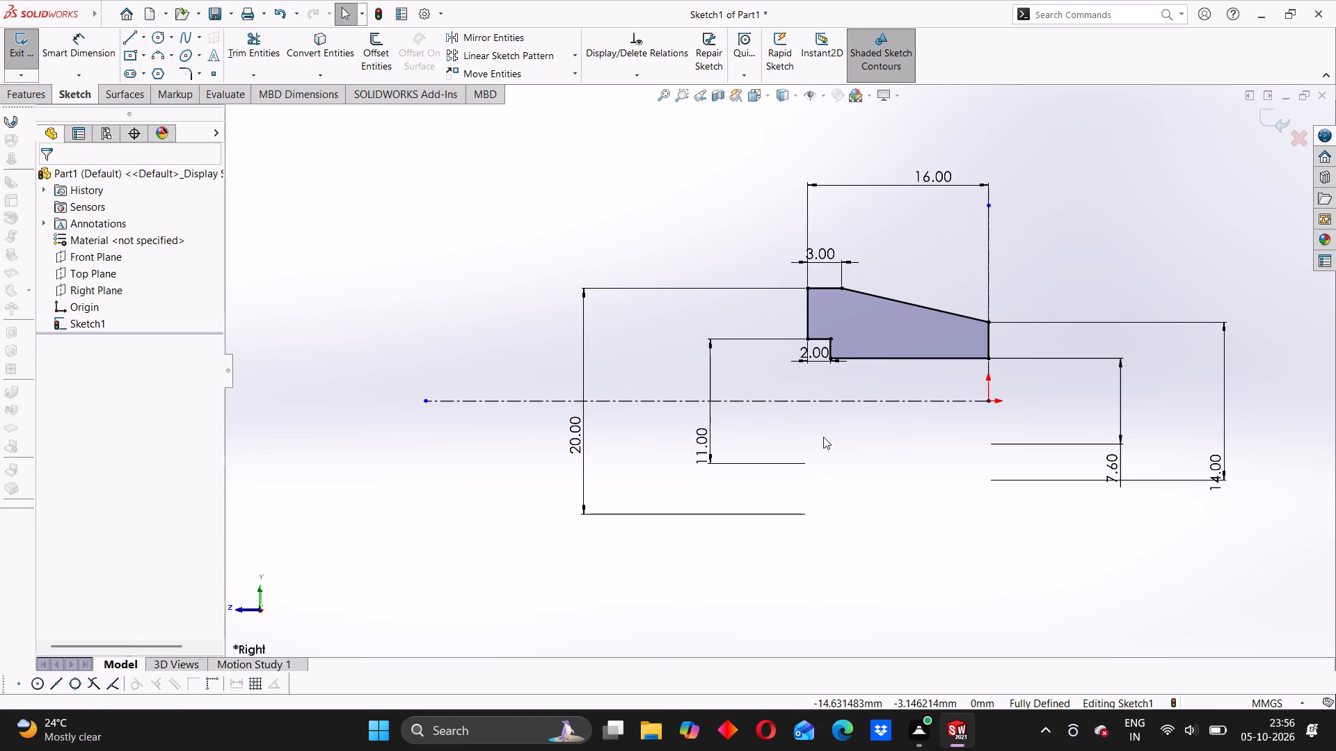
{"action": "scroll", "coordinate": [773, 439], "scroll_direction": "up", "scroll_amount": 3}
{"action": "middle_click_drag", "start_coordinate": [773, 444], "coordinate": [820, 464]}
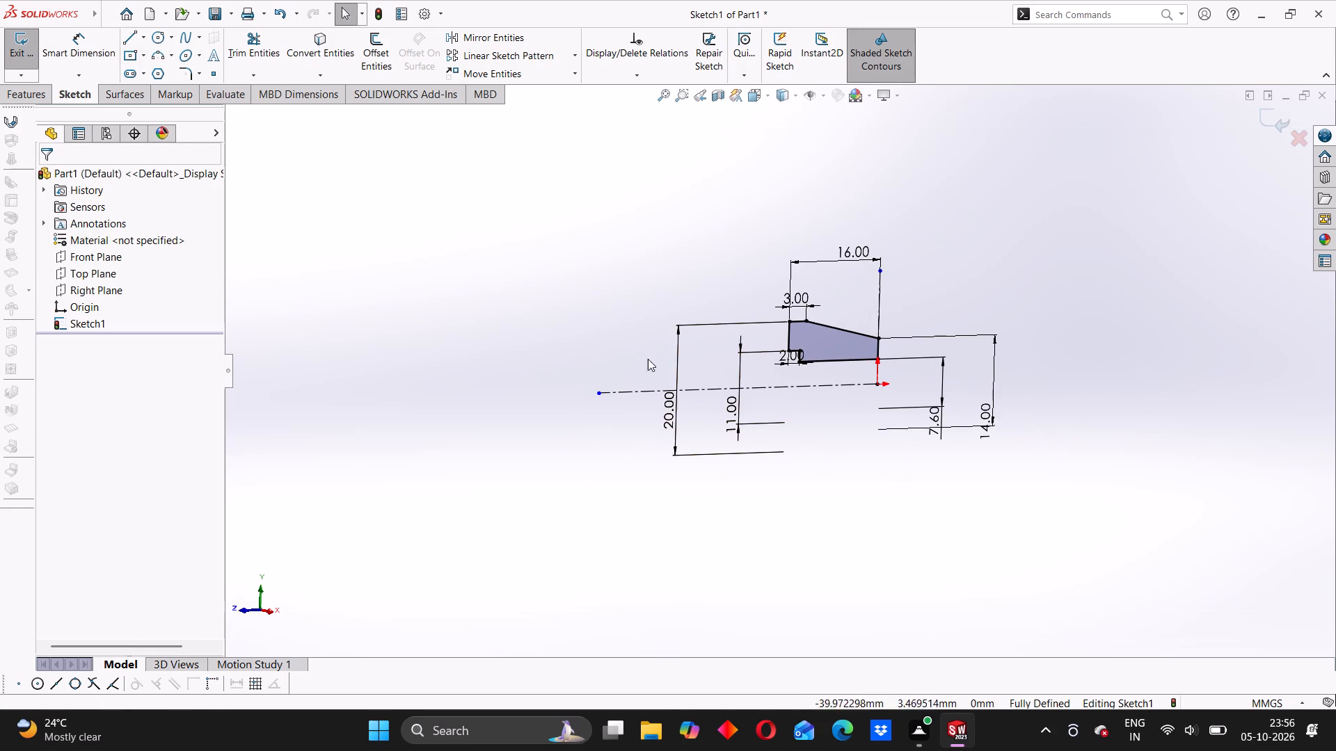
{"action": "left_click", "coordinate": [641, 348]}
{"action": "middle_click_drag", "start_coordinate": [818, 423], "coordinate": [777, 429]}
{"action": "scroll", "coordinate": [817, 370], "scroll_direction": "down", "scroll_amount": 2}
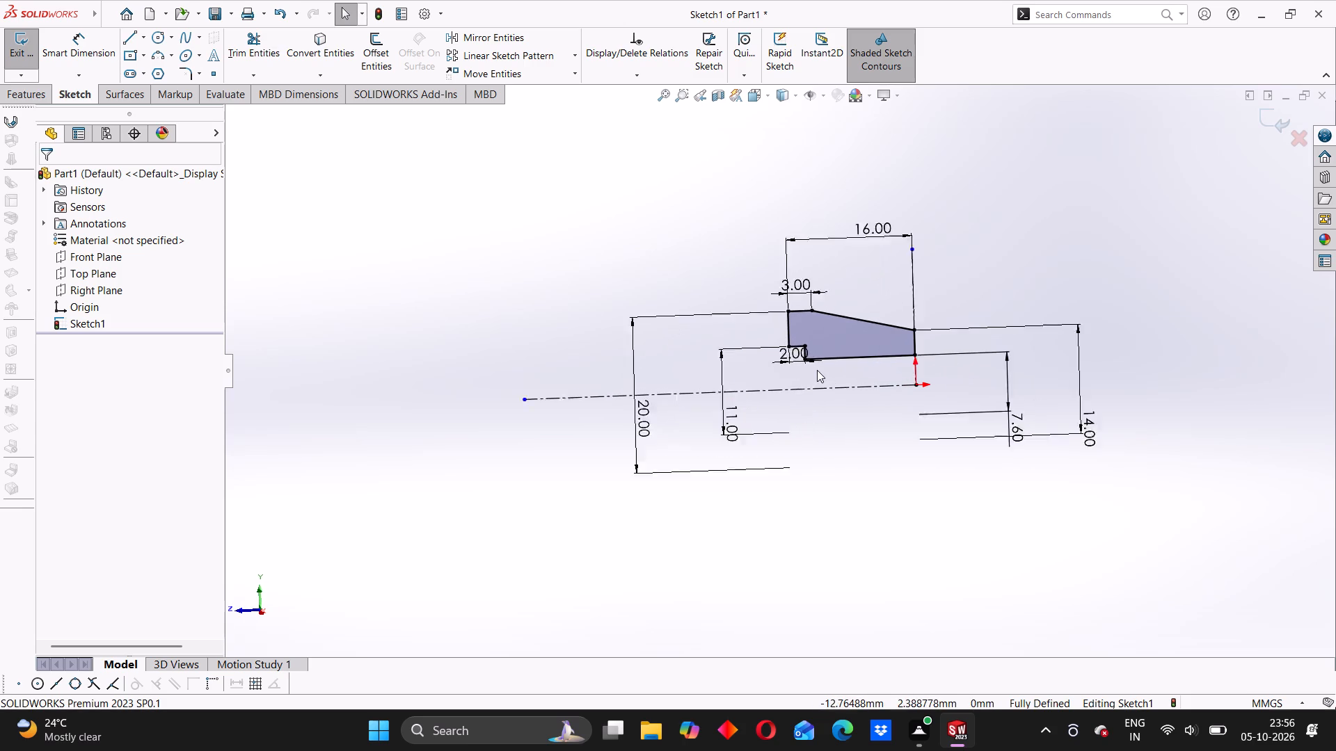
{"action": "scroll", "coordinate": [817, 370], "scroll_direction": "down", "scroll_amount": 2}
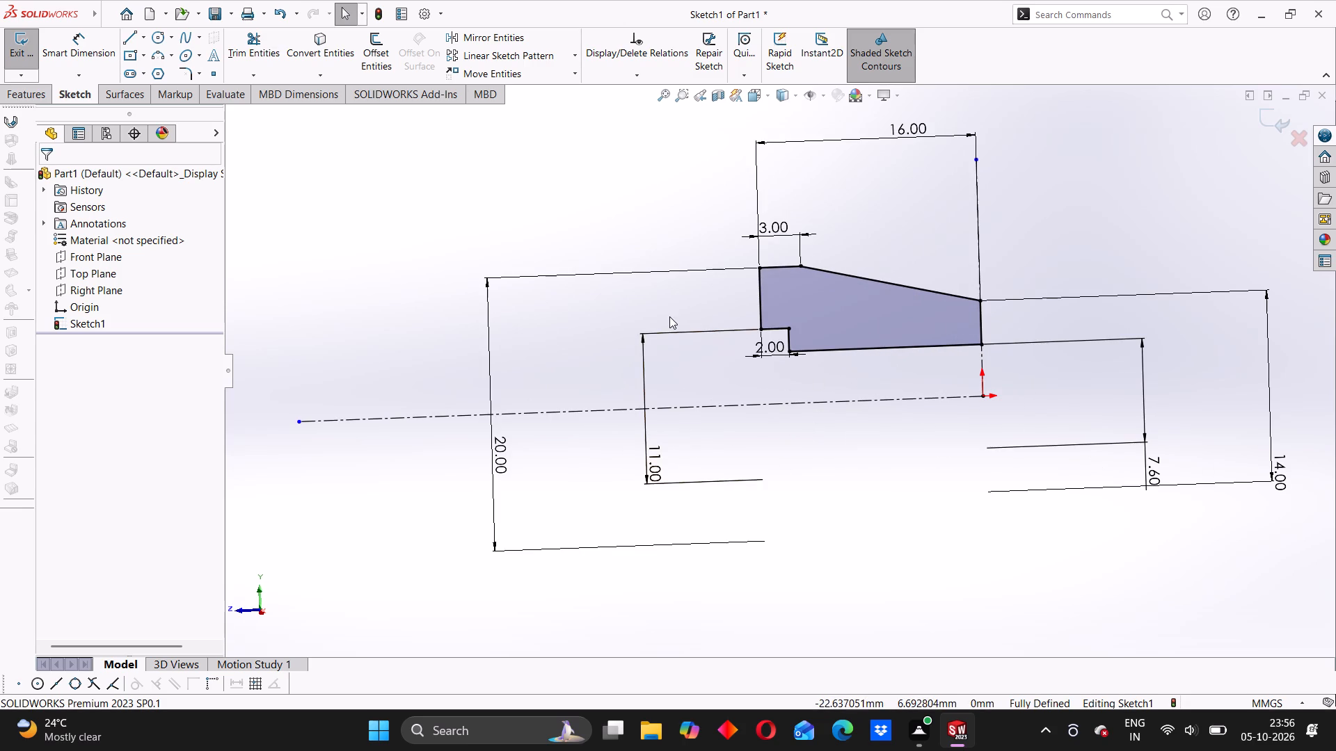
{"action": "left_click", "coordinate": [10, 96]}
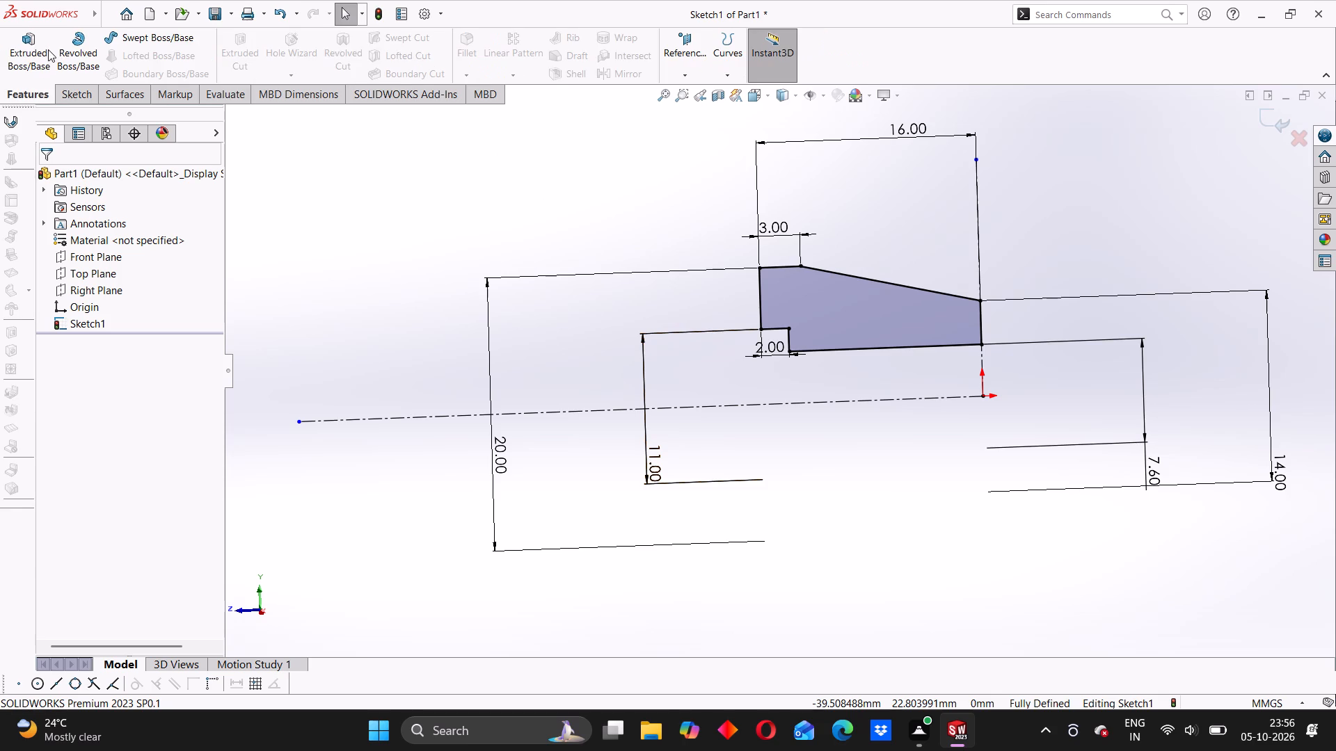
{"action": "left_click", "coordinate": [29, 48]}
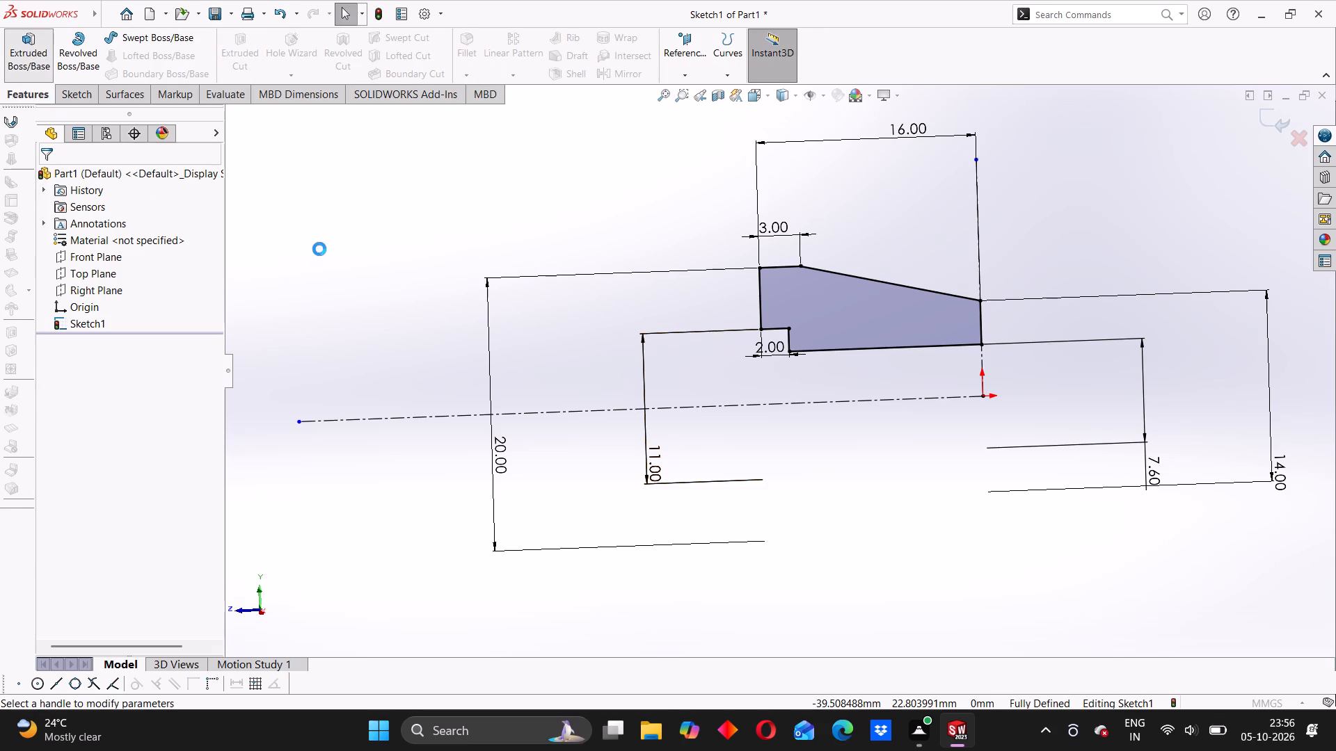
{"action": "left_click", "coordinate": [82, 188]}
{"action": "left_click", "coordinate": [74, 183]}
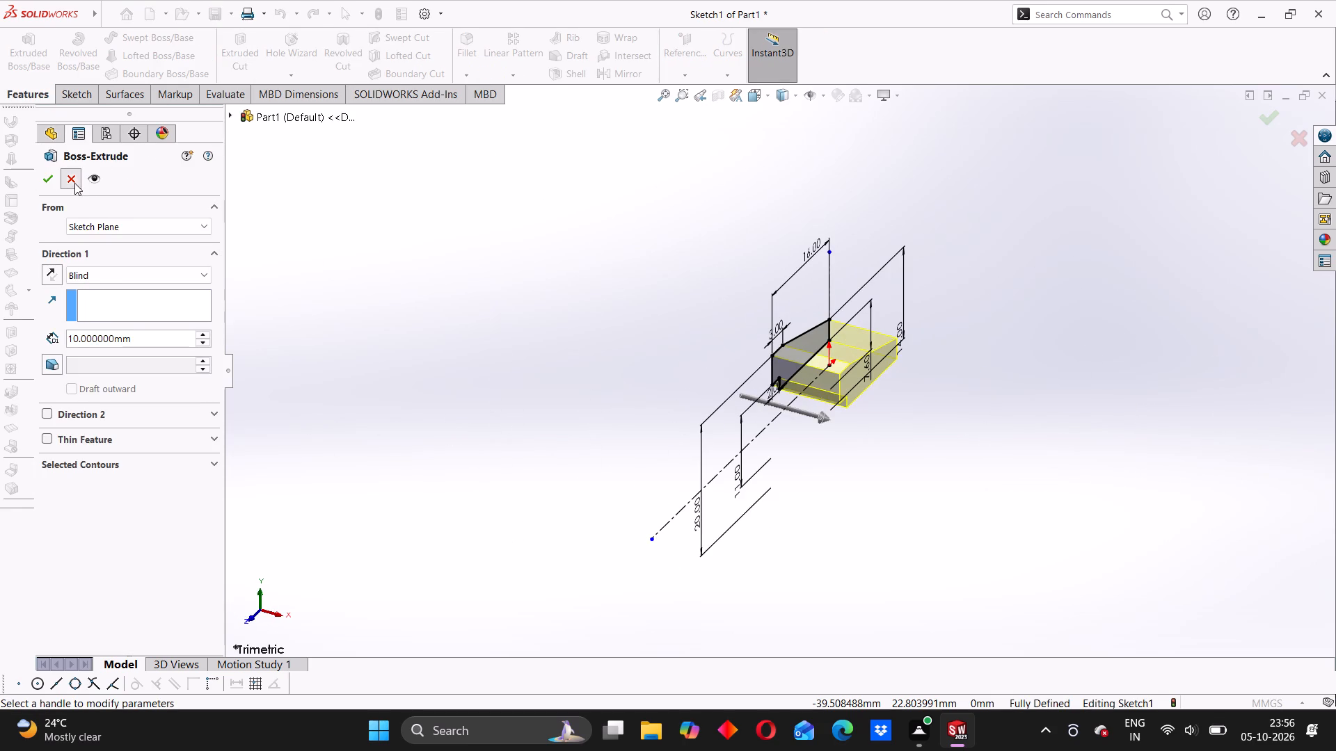
Revolve the closed profile 360 degrees about the horizontal centerline as a solid boss, checking the preview before accepting.
{"action": "left_click", "coordinate": [79, 50]}
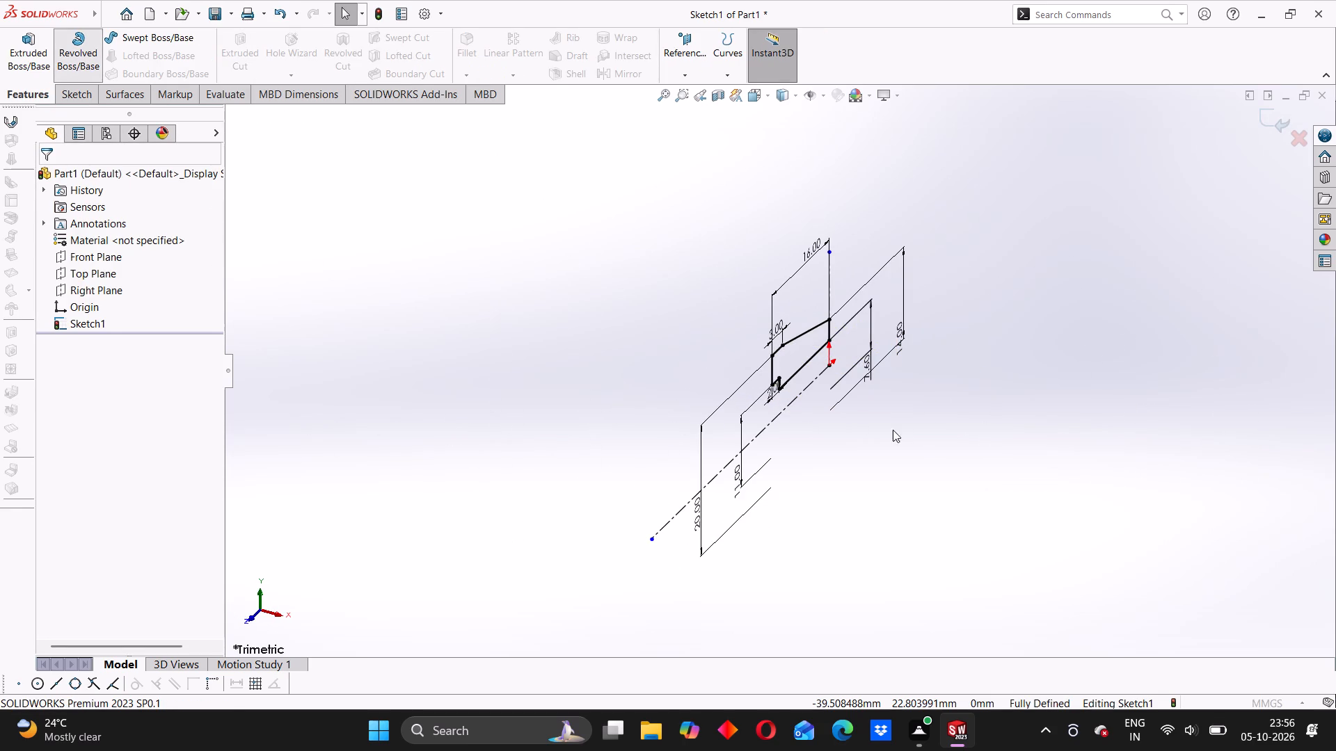
{"action": "middle_click_drag", "start_coordinate": [829, 455], "coordinate": [735, 431]}
{"action": "left_click", "coordinate": [853, 414]}
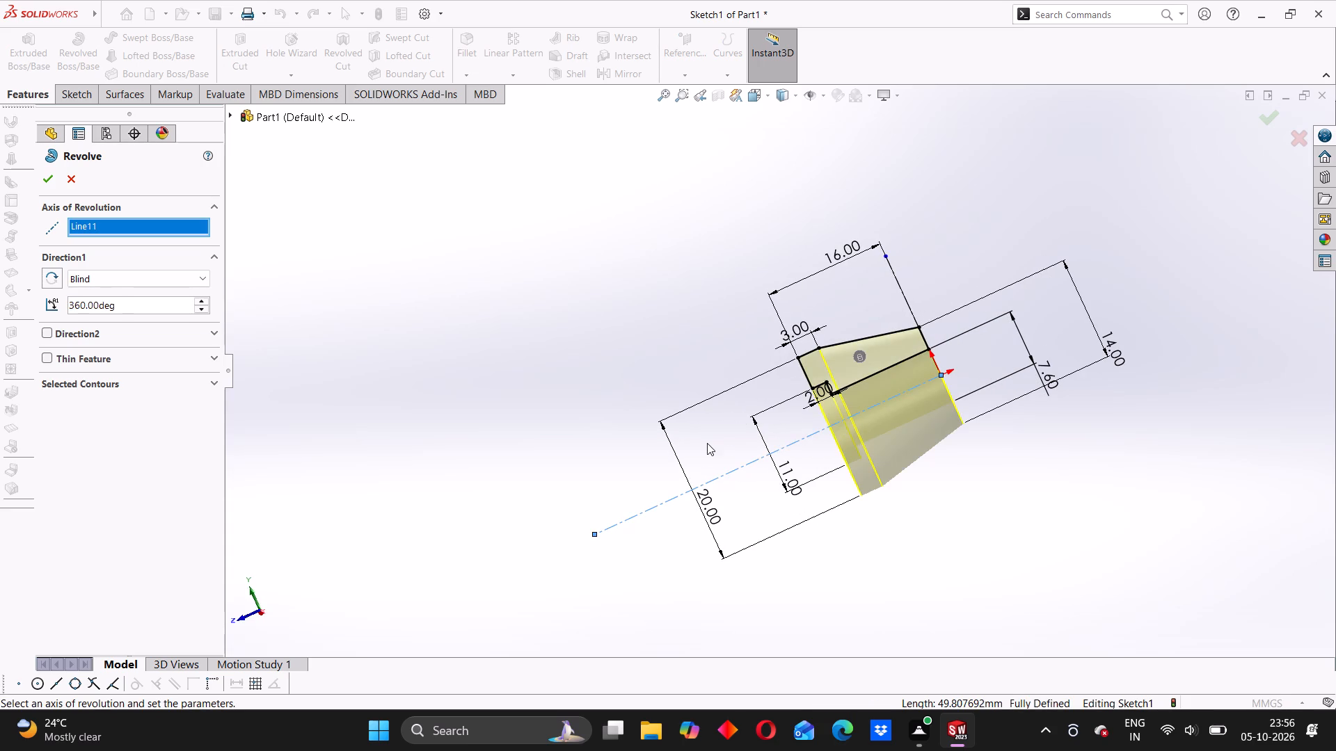
{"action": "middle_click_drag", "start_coordinate": [707, 443], "coordinate": [821, 412]}
{"action": "scroll", "coordinate": [765, 469], "scroll_direction": "down", "scroll_amount": 2}
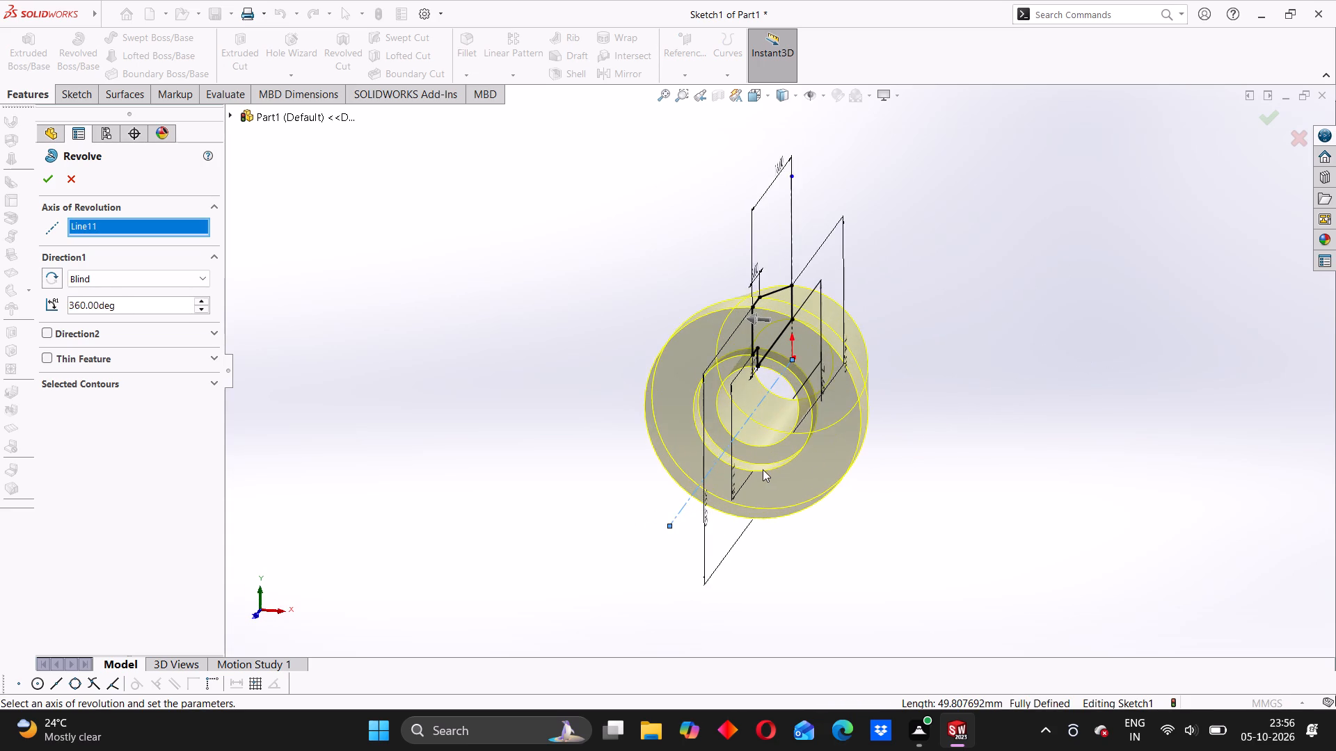
{"action": "scroll", "coordinate": [763, 467], "scroll_direction": "down", "scroll_amount": 2}
{"action": "middle_click_drag", "start_coordinate": [839, 533], "coordinate": [784, 454]}
{"action": "scroll", "coordinate": [845, 428], "scroll_direction": "down", "scroll_amount": 2}
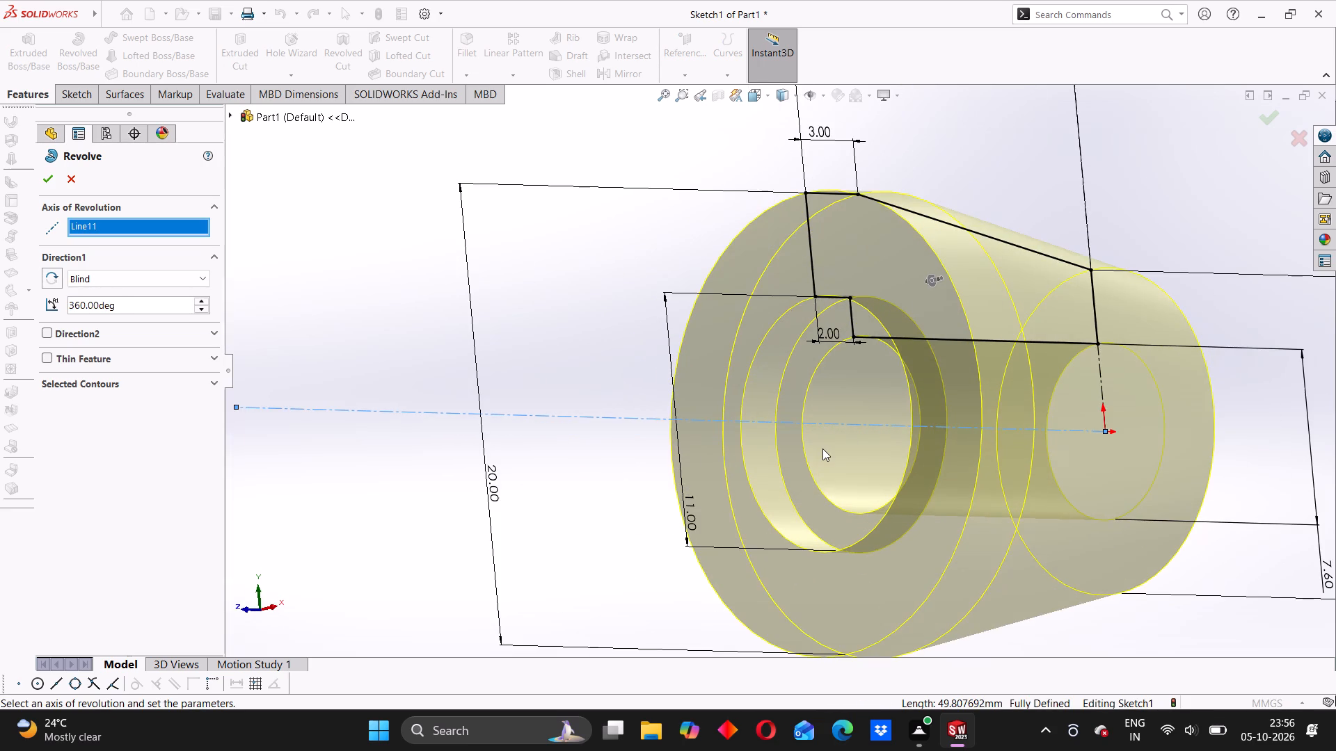
{"action": "scroll", "coordinate": [822, 449], "scroll_direction": "up", "scroll_amount": 1}
{"action": "middle_click_drag", "start_coordinate": [809, 458], "coordinate": [845, 462]}
{"action": "scroll", "coordinate": [790, 423], "scroll_direction": "down", "scroll_amount": 2}
{"action": "middle_click_drag", "start_coordinate": [763, 439], "coordinate": [782, 446]}
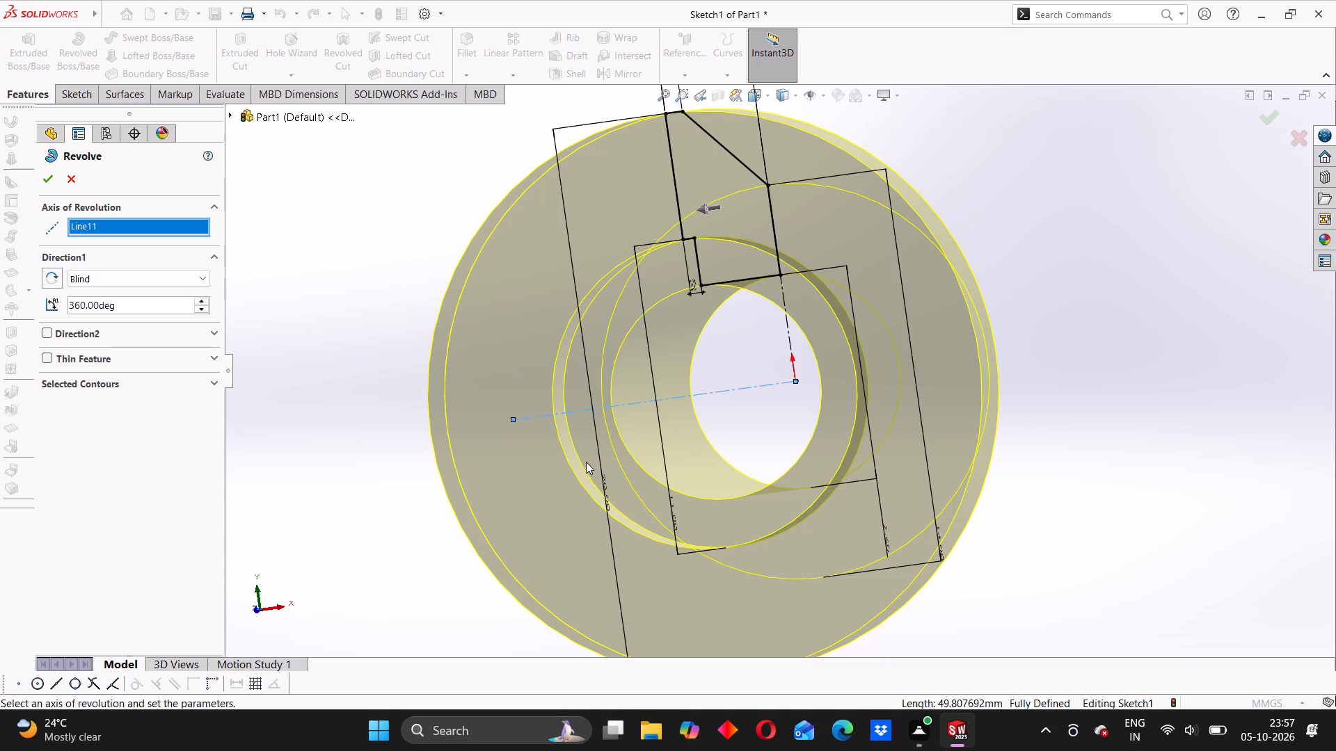
{"action": "scroll", "coordinate": [586, 462], "scroll_direction": "up", "scroll_amount": 3}
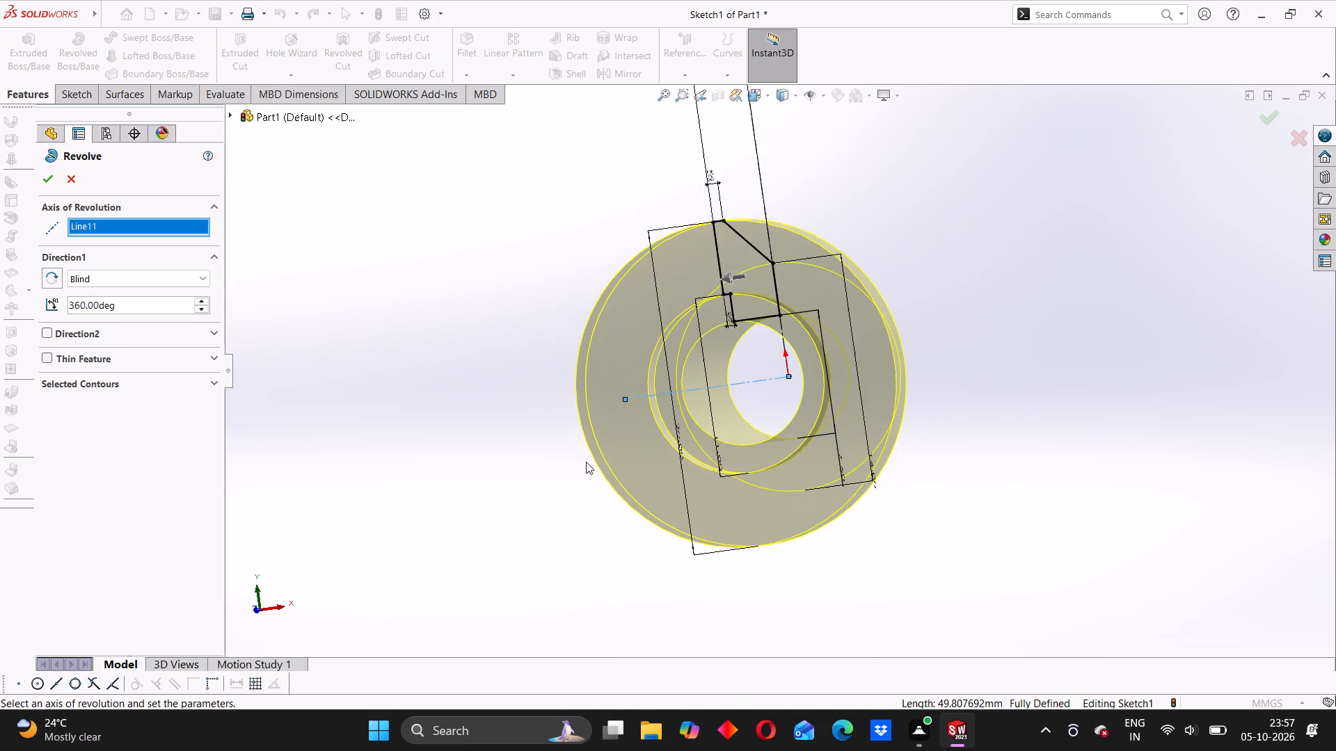
{"action": "scroll", "coordinate": [586, 462], "scroll_direction": "up", "scroll_amount": 2}
{"action": "middle_click_drag", "start_coordinate": [665, 437], "coordinate": [593, 453]}
{"action": "middle_click_drag", "start_coordinate": [779, 339], "coordinate": [728, 417]}
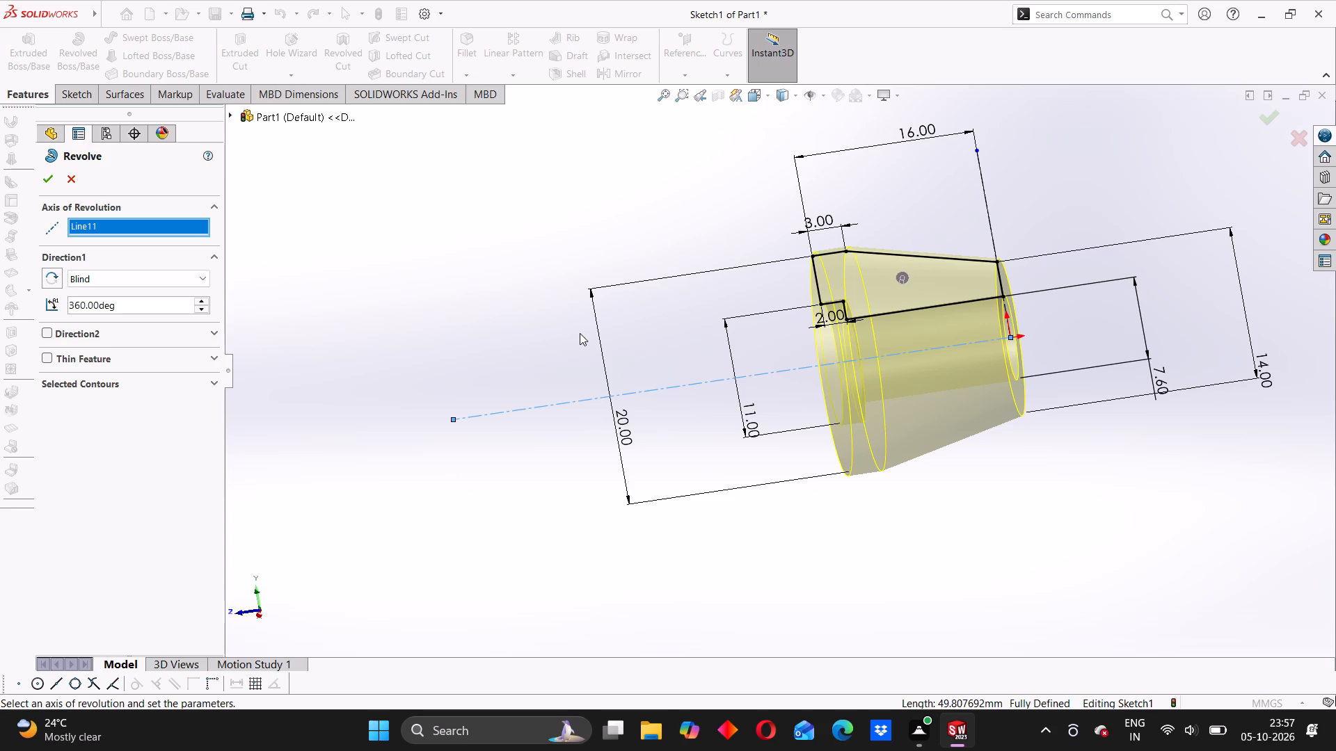
{"action": "scroll", "coordinate": [580, 334], "scroll_direction": "up", "scroll_amount": 2}
{"action": "middle_click_drag", "start_coordinate": [662, 366], "coordinate": [692, 376]}
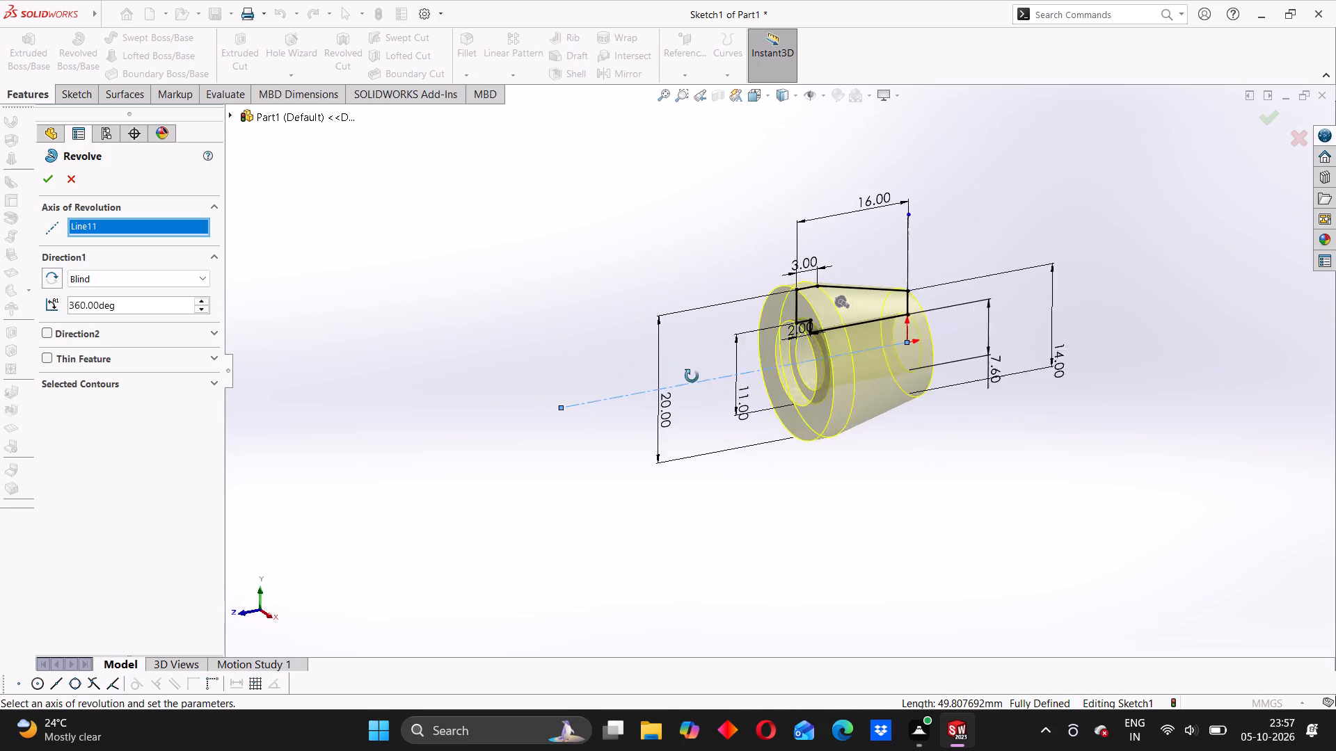
{"action": "middle_click_drag", "start_coordinate": [692, 376], "coordinate": [678, 373]}
{"action": "left_click", "coordinate": [45, 181]}
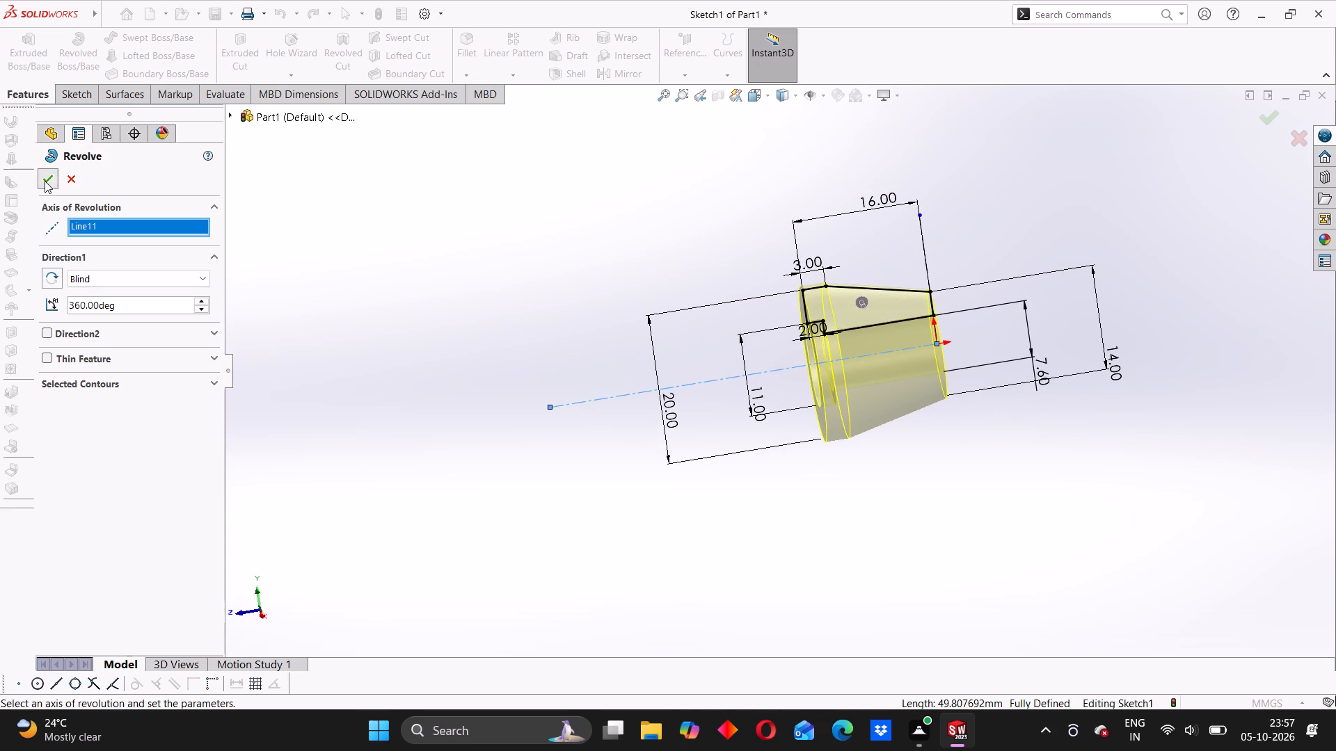
Examine the revolved part's stepped bore, front face and tapered exterior from several angles.
{"action": "scroll", "coordinate": [884, 337], "scroll_direction": "down", "scroll_amount": 2}
{"action": "middle_click_drag", "start_coordinate": [792, 367], "coordinate": [815, 368]}
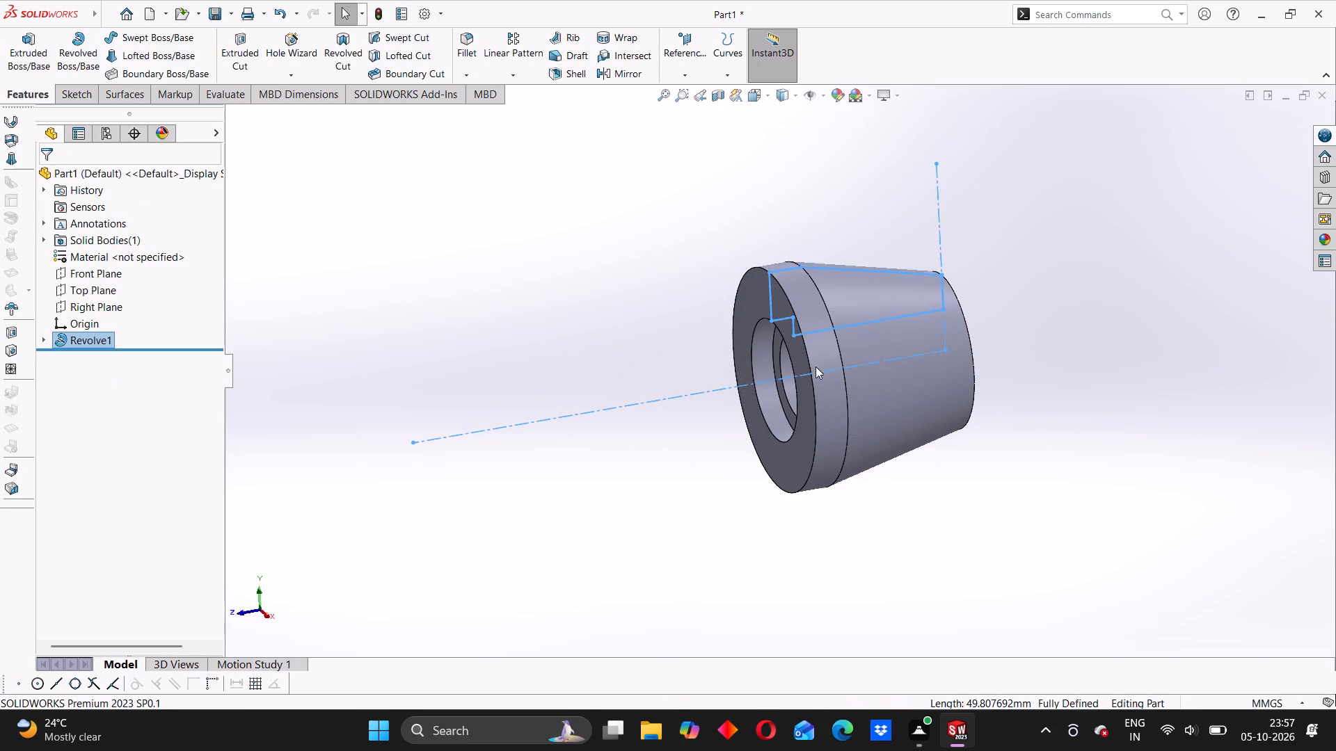
{"action": "left_click", "coordinate": [636, 329]}
{"action": "middle_click_drag", "start_coordinate": [719, 414], "coordinate": [733, 403]}
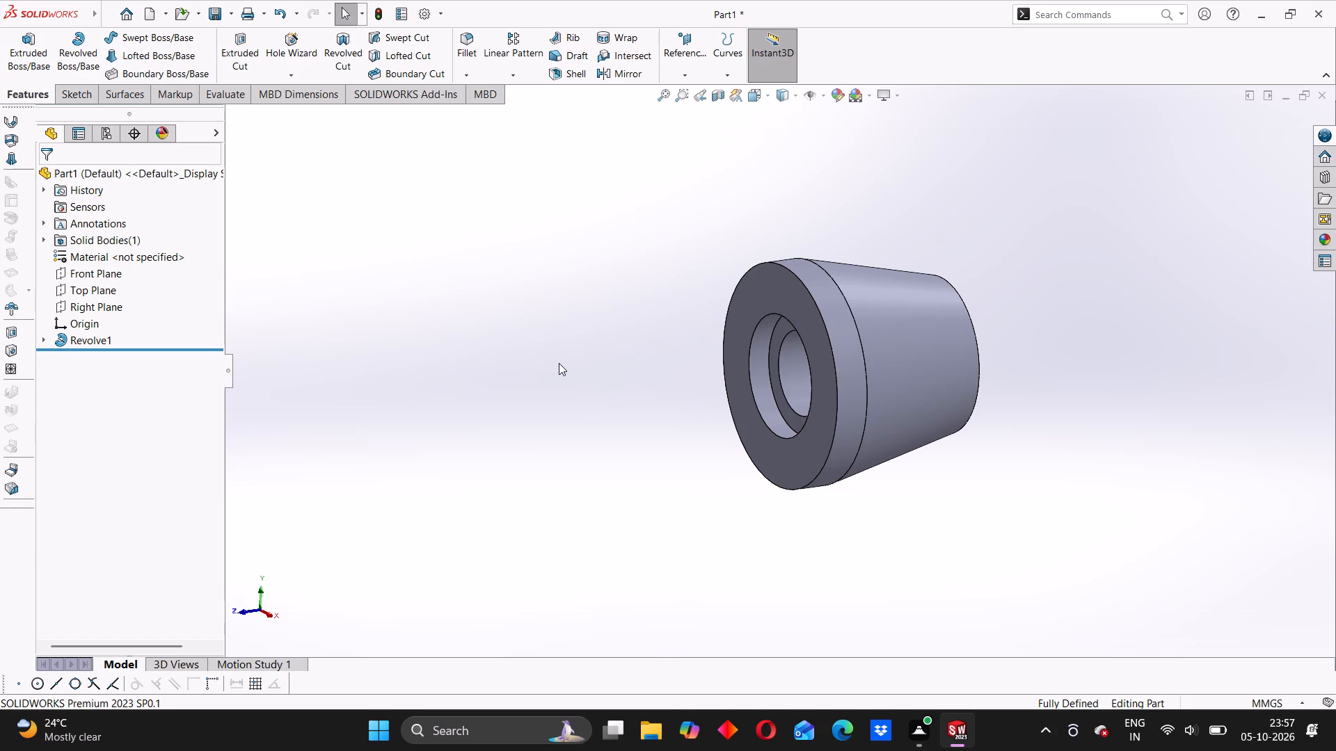
{"action": "scroll", "coordinate": [715, 384], "scroll_direction": "down", "scroll_amount": 1}
{"action": "scroll", "coordinate": [754, 408], "scroll_direction": "up", "scroll_amount": 2}
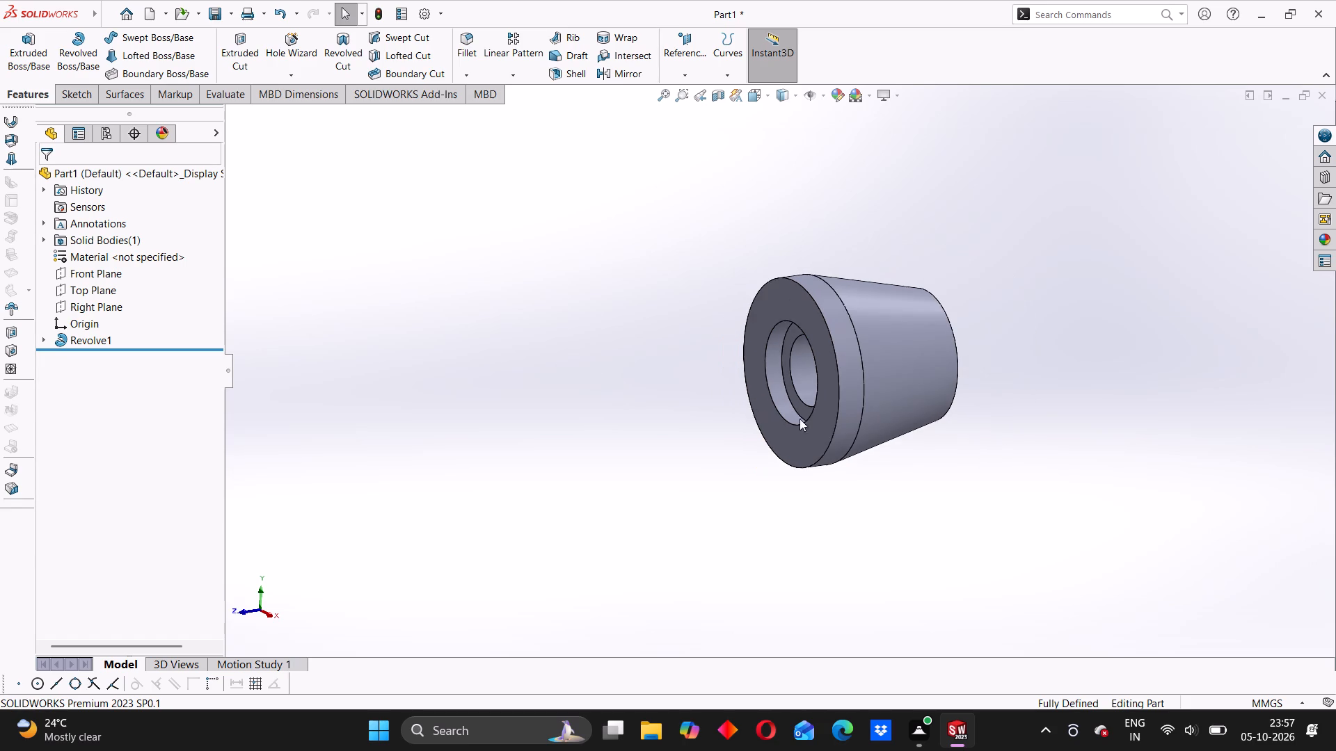
{"action": "middle_click_drag", "start_coordinate": [764, 406], "coordinate": [818, 396]}
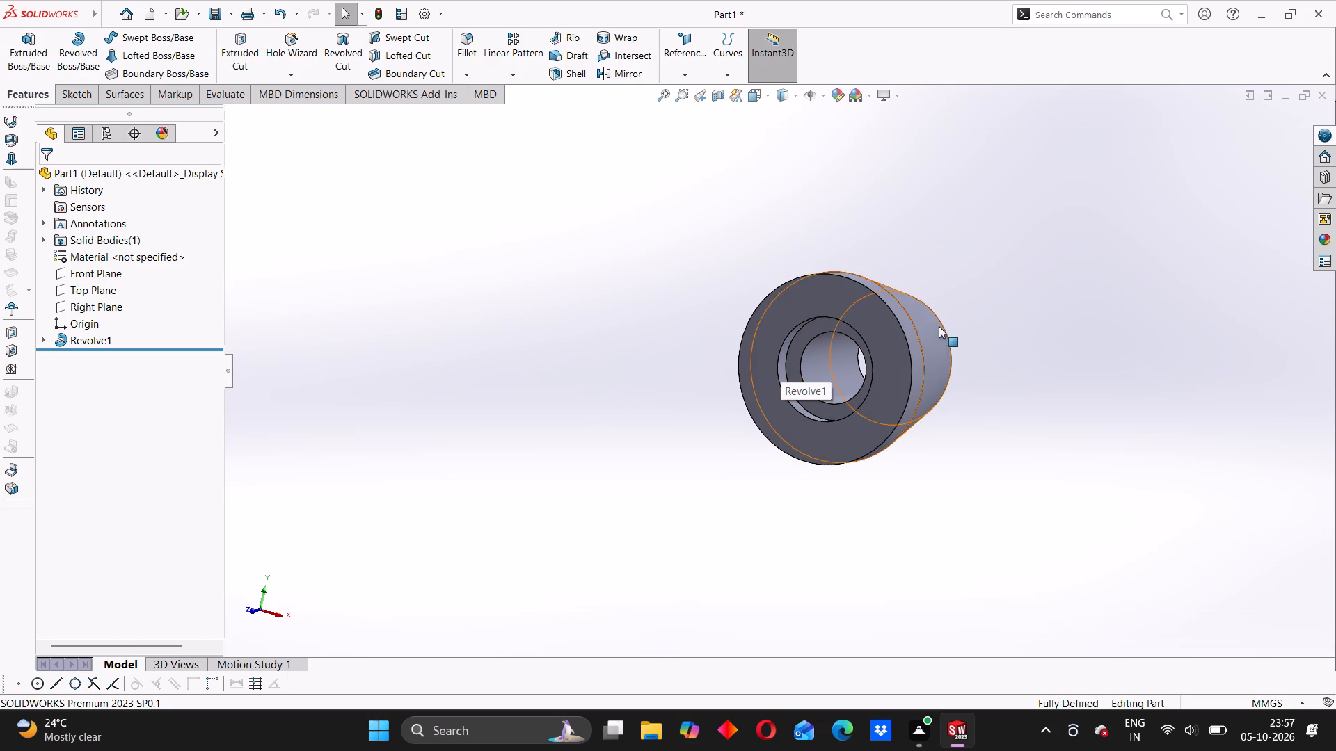
Apply the wrought iron metal appearance to the whole revolved feature.
{"action": "right_click", "coordinate": [859, 317]}
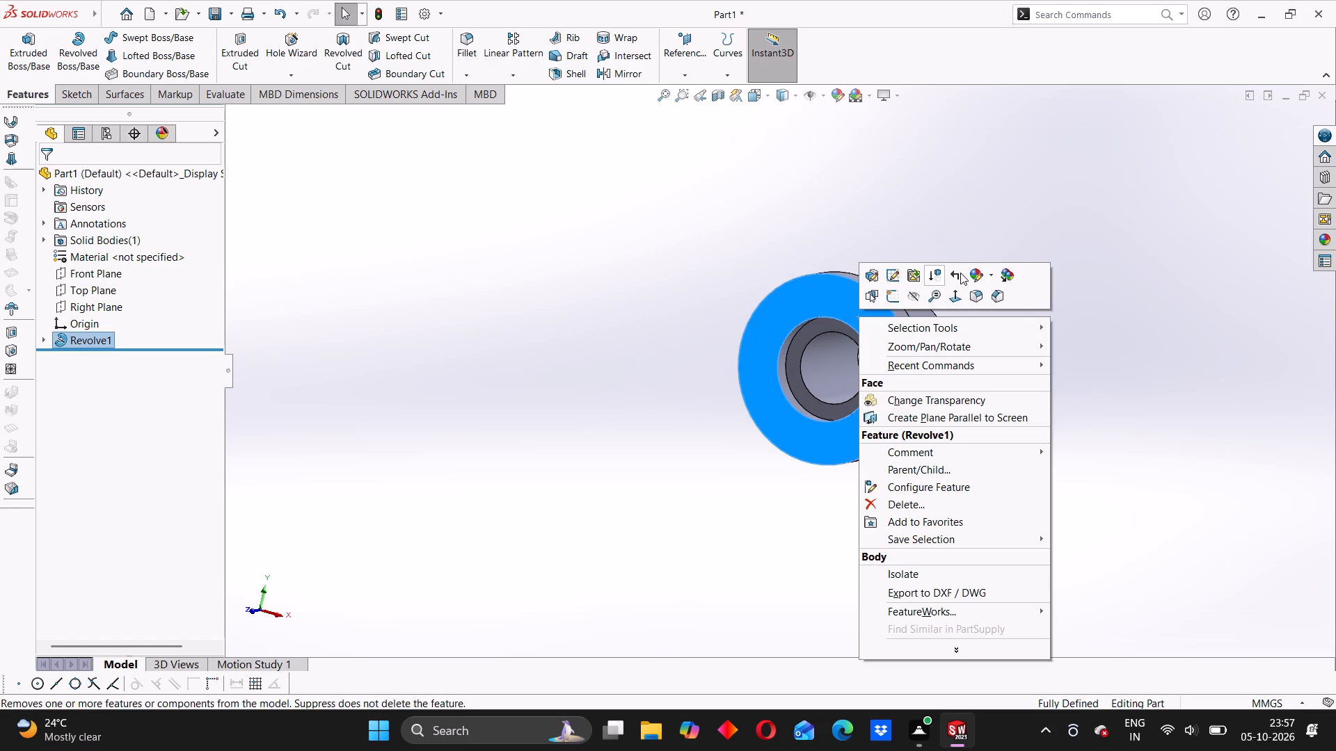
{"action": "left_click", "coordinate": [973, 272]}
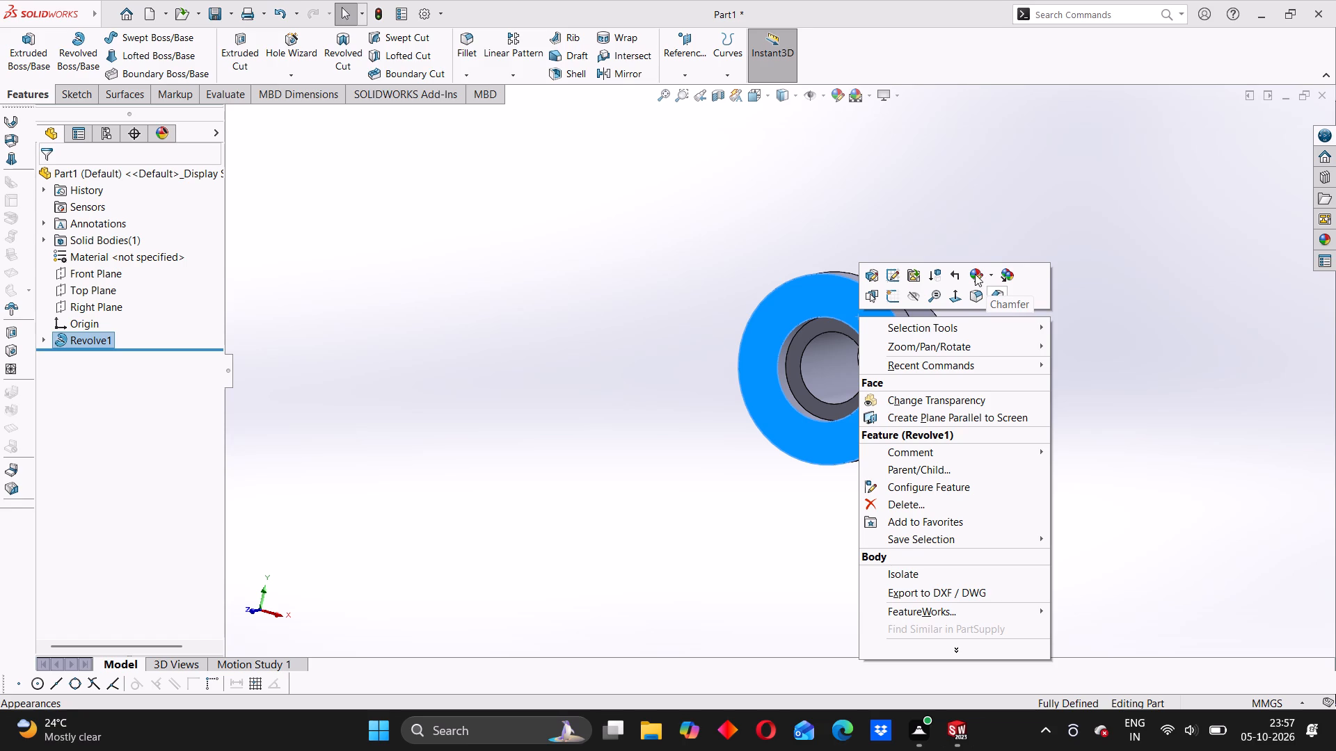
{"action": "left_click", "coordinate": [975, 274]}
{"action": "left_click", "coordinate": [999, 339]}
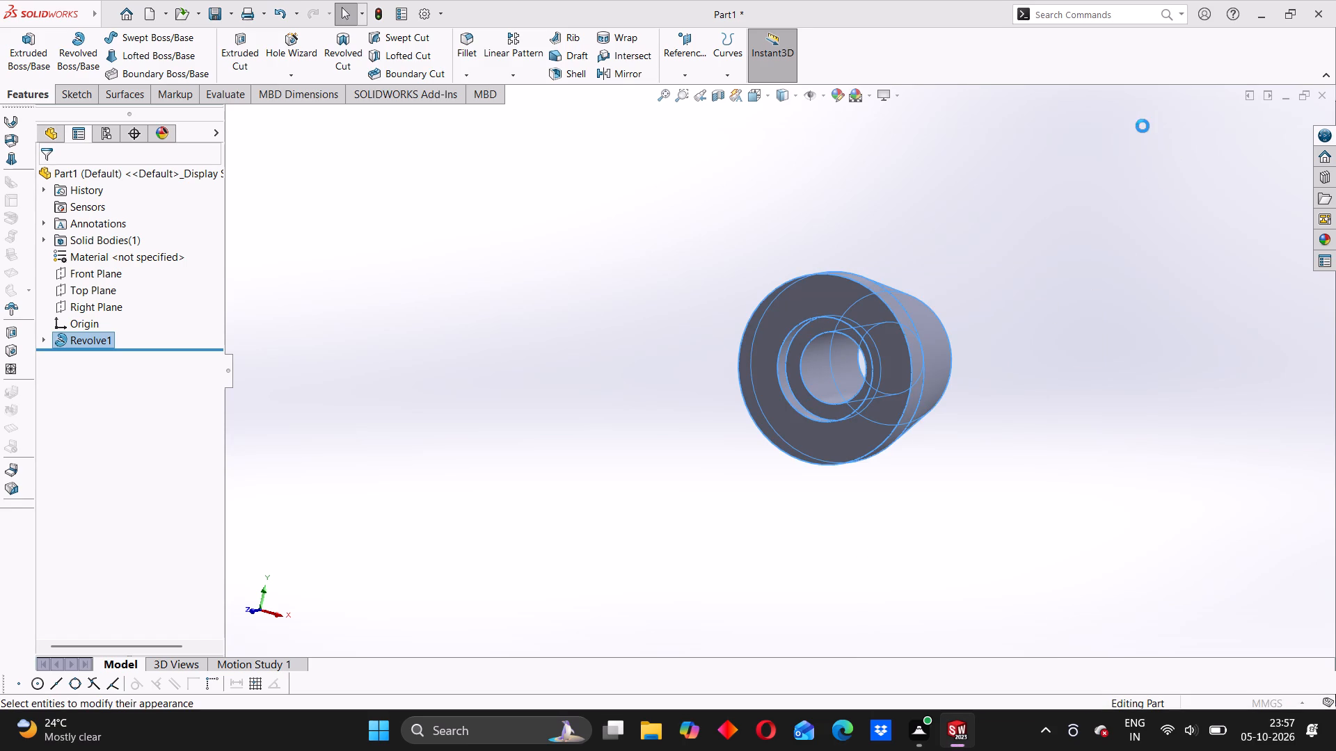
{"action": "left_click", "coordinate": [1060, 139]}
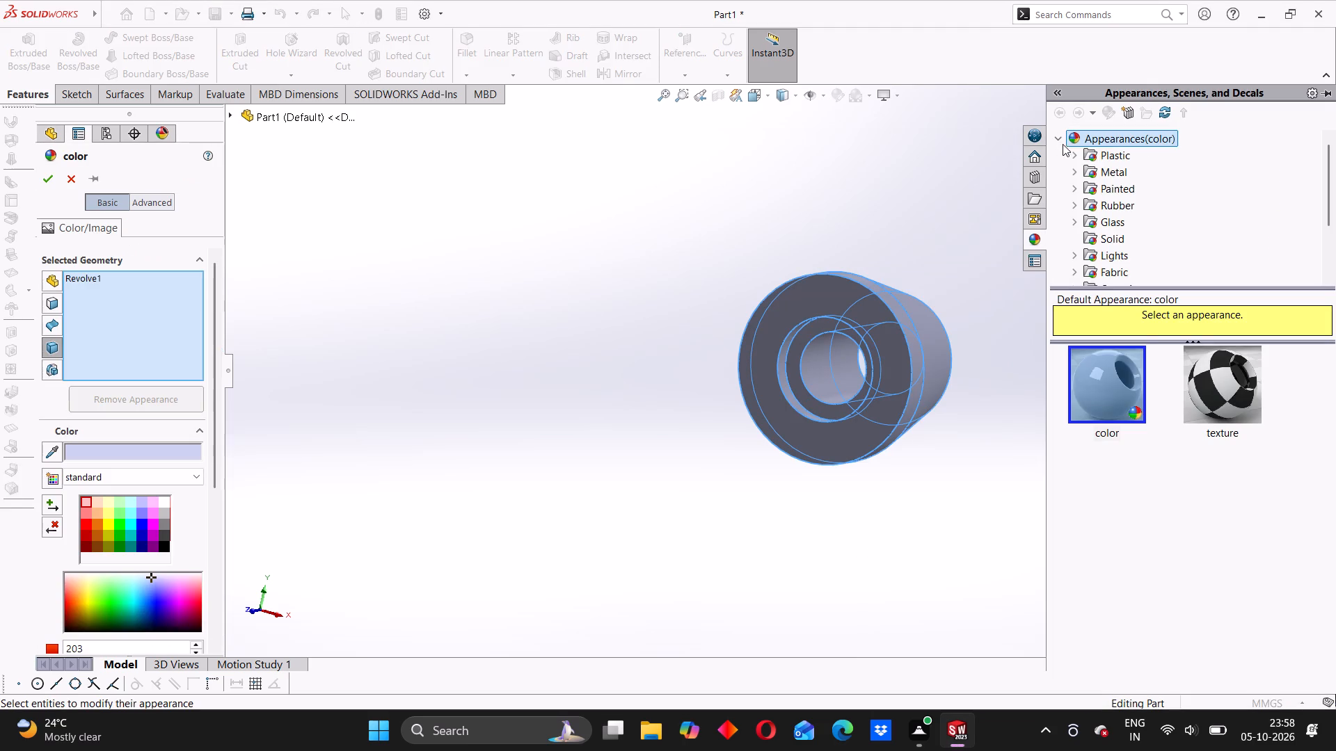
{"action": "left_click", "coordinate": [1106, 171]}
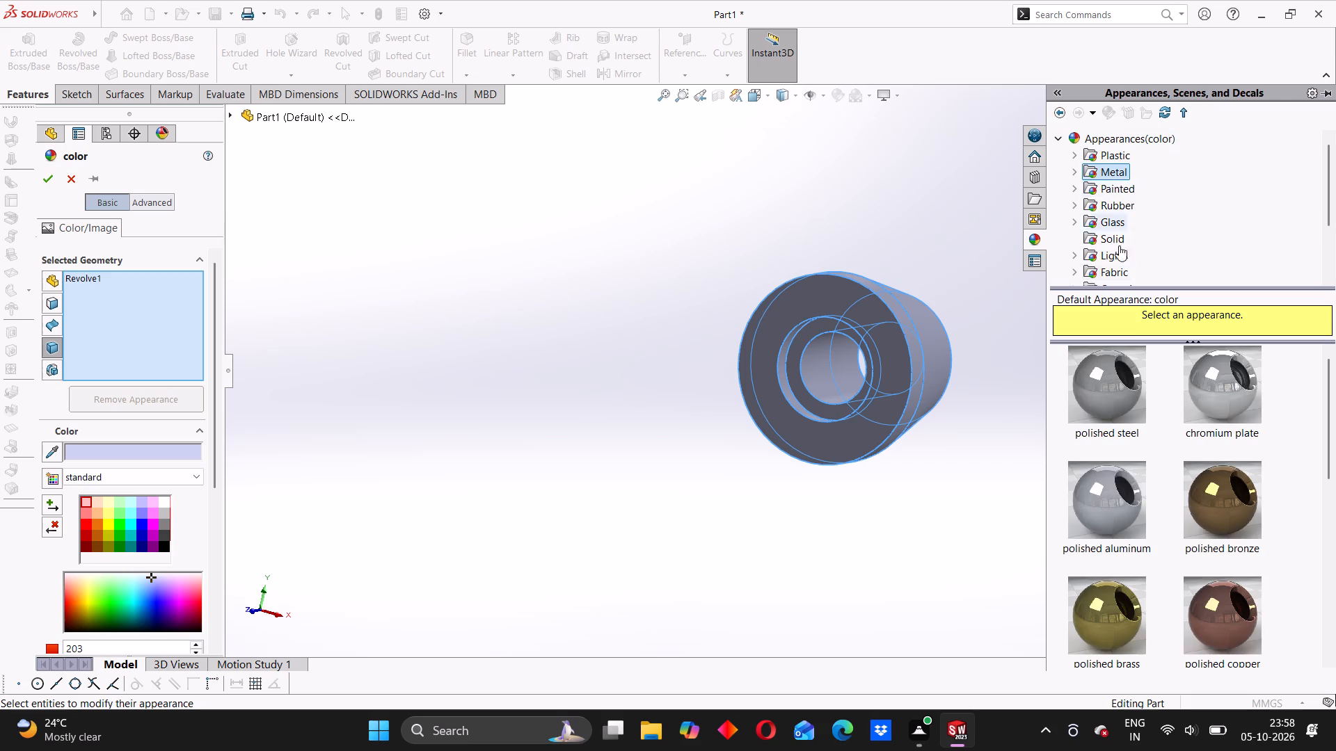
{"action": "scroll", "coordinate": [1141, 420], "scroll_direction": "down", "scroll_amount": 2}
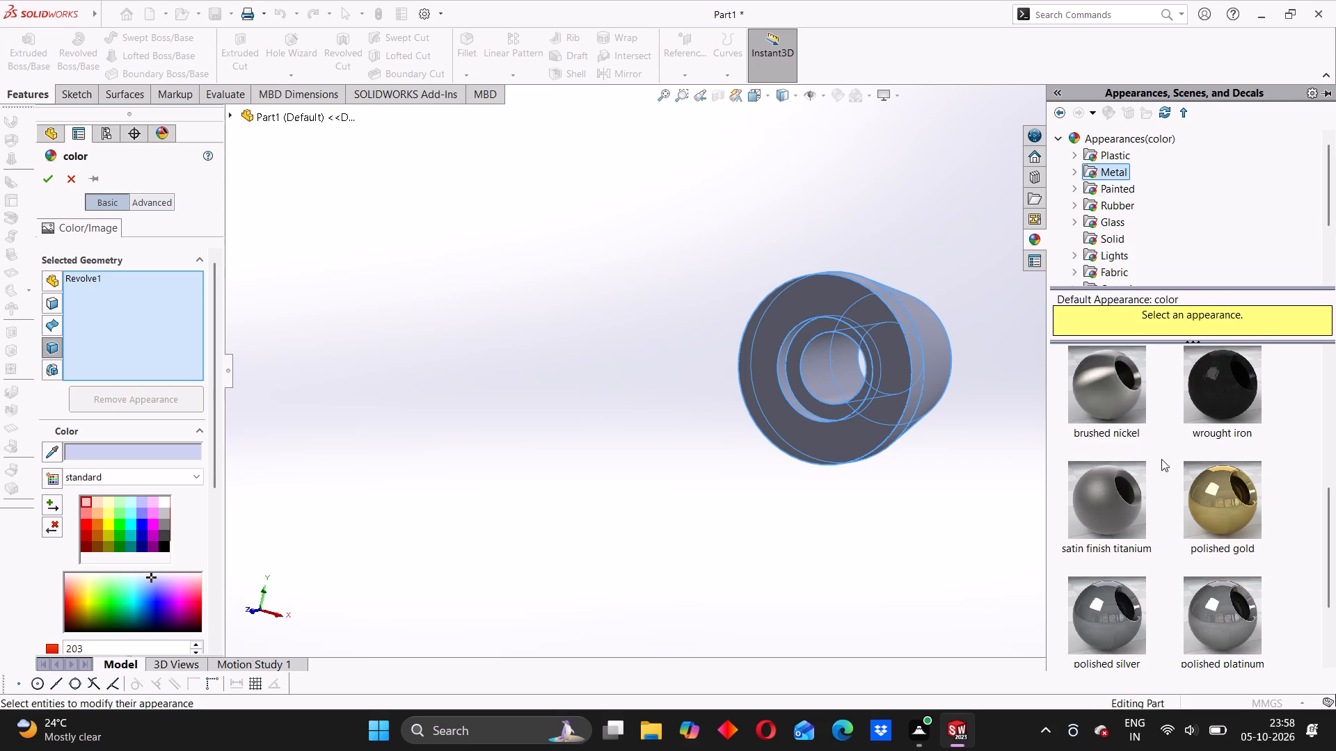
{"action": "left_click", "coordinate": [1211, 389]}
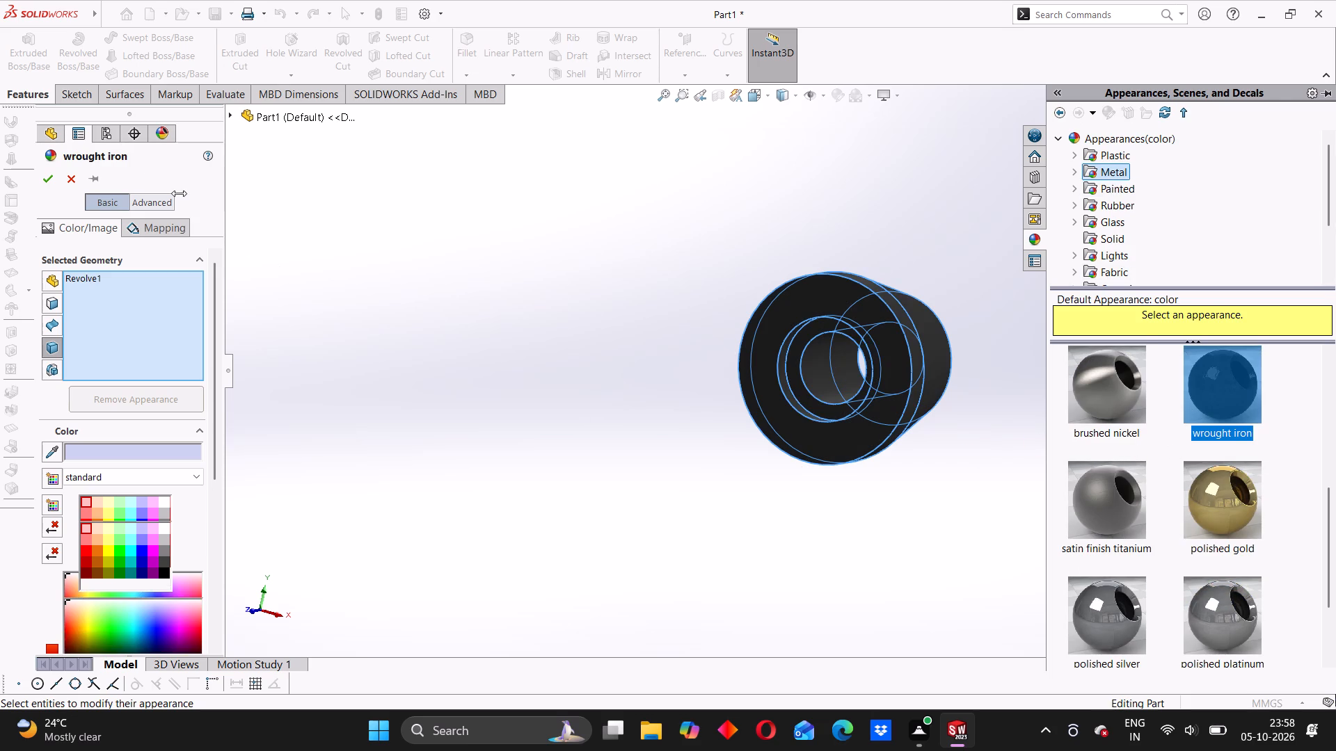
{"action": "left_click", "coordinate": [48, 178]}
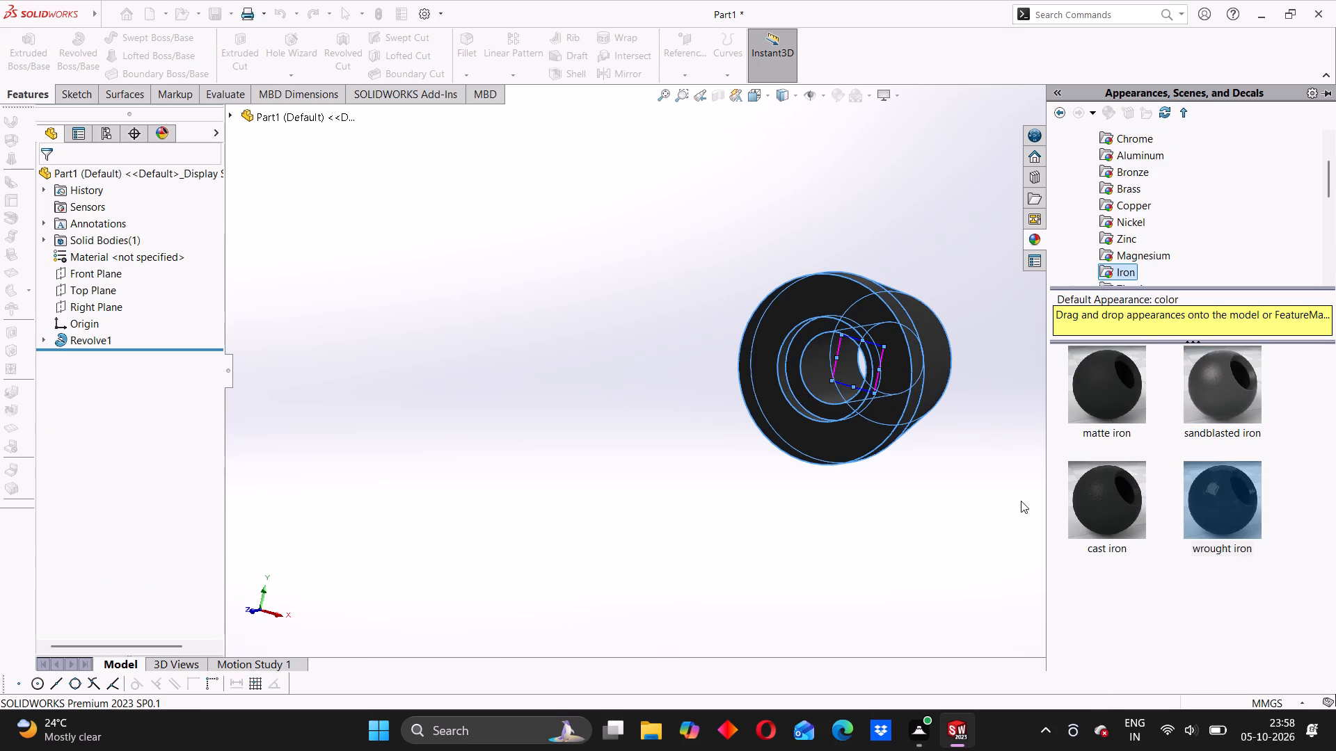
{"action": "middle_click_drag", "start_coordinate": [1021, 501], "coordinate": [931, 525]}
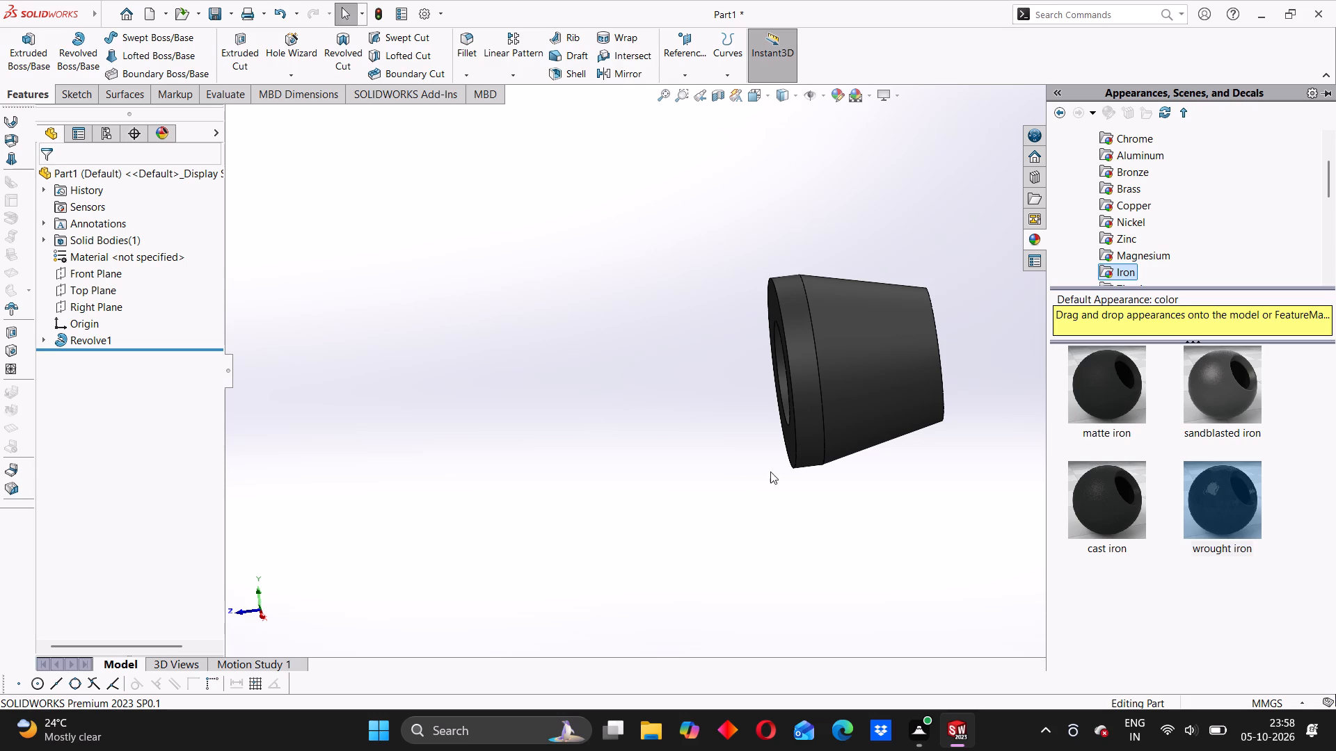
Apply the polished nickel appearance to the three inner faces: the counterbore wall, its annular shoulder and the through-bore.
{"action": "left_click", "coordinate": [781, 515]}
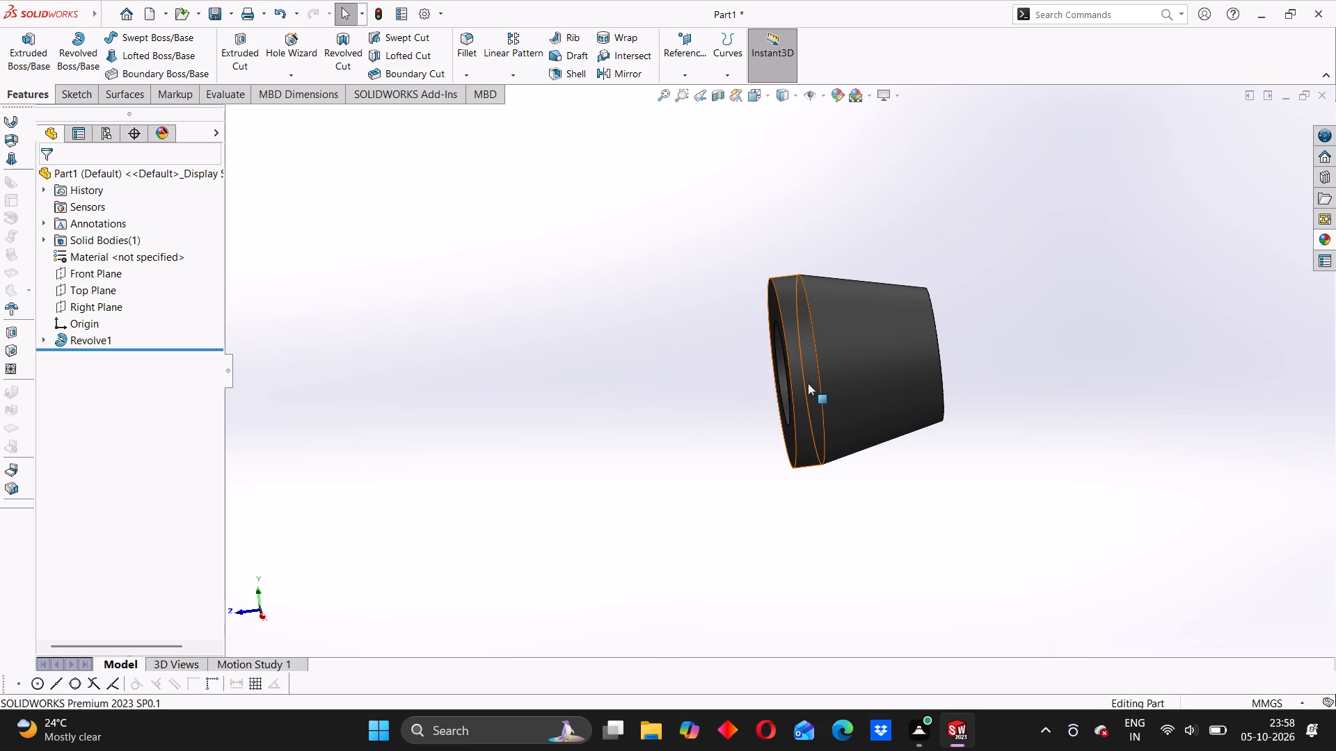
{"action": "scroll", "coordinate": [808, 383], "scroll_direction": "down", "scroll_amount": 1}
{"action": "middle_click_drag", "start_coordinate": [800, 431], "coordinate": [861, 426]}
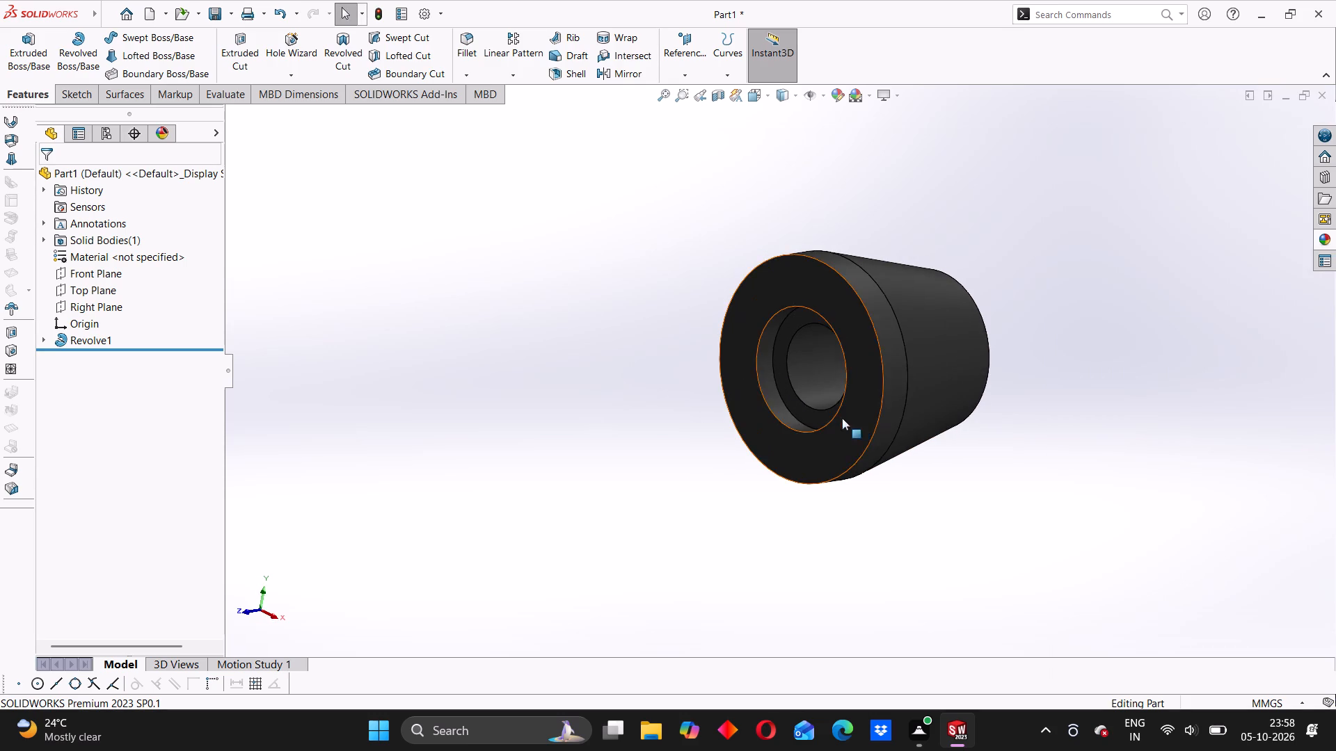
{"action": "middle_click_drag", "start_coordinate": [798, 424], "coordinate": [813, 420]}
{"action": "scroll", "coordinate": [771, 385], "scroll_direction": "down", "scroll_amount": 4}
{"action": "middle_click_drag", "start_coordinate": [789, 396], "coordinate": [779, 409]}
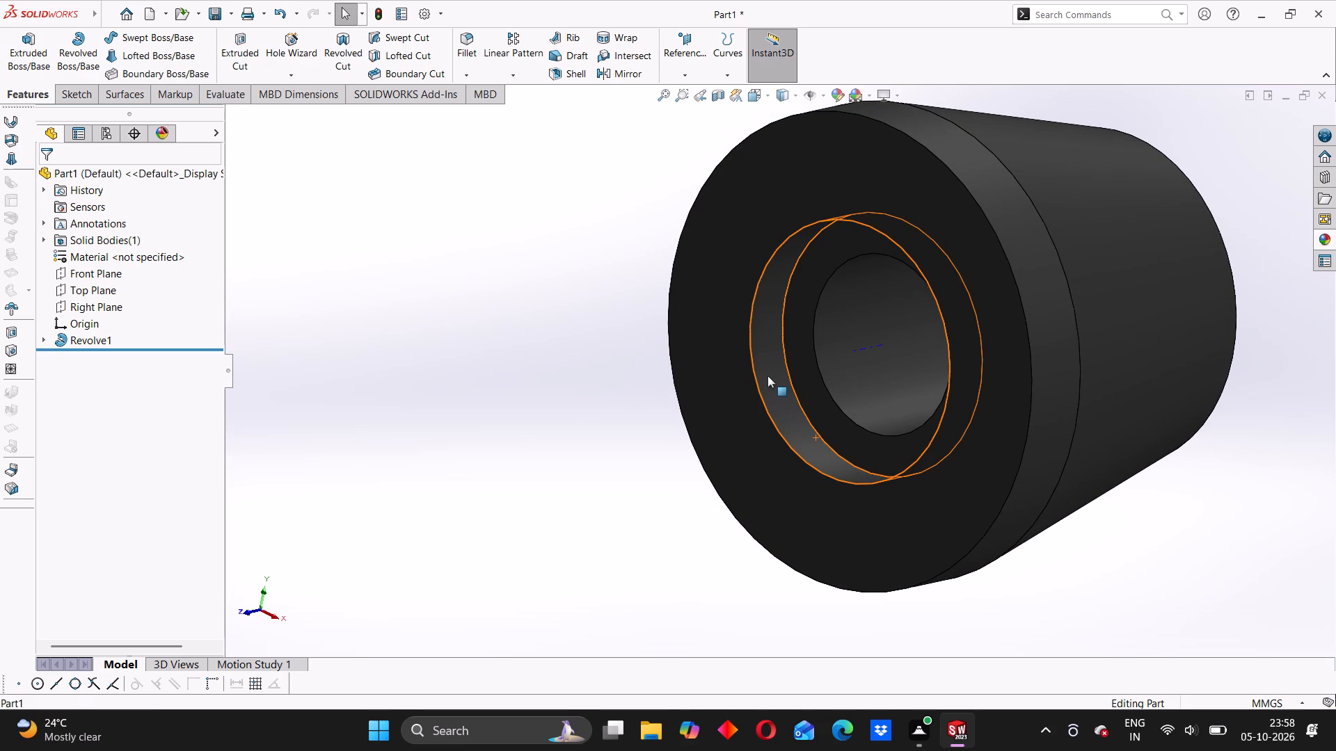
{"action": "left_click", "coordinate": [770, 351]}
{"action": "left_click", "coordinate": [796, 329], "text": "ctrl"}
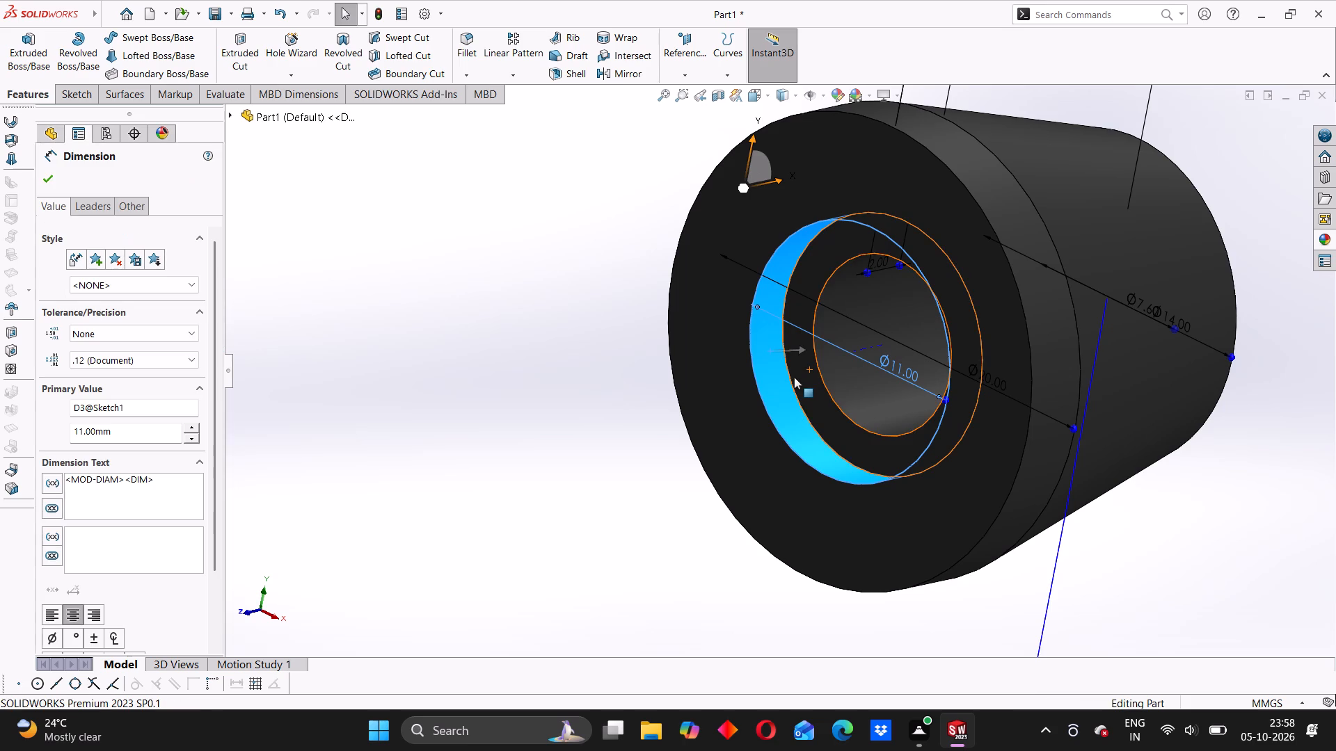
{"action": "key", "text": "Escape"}
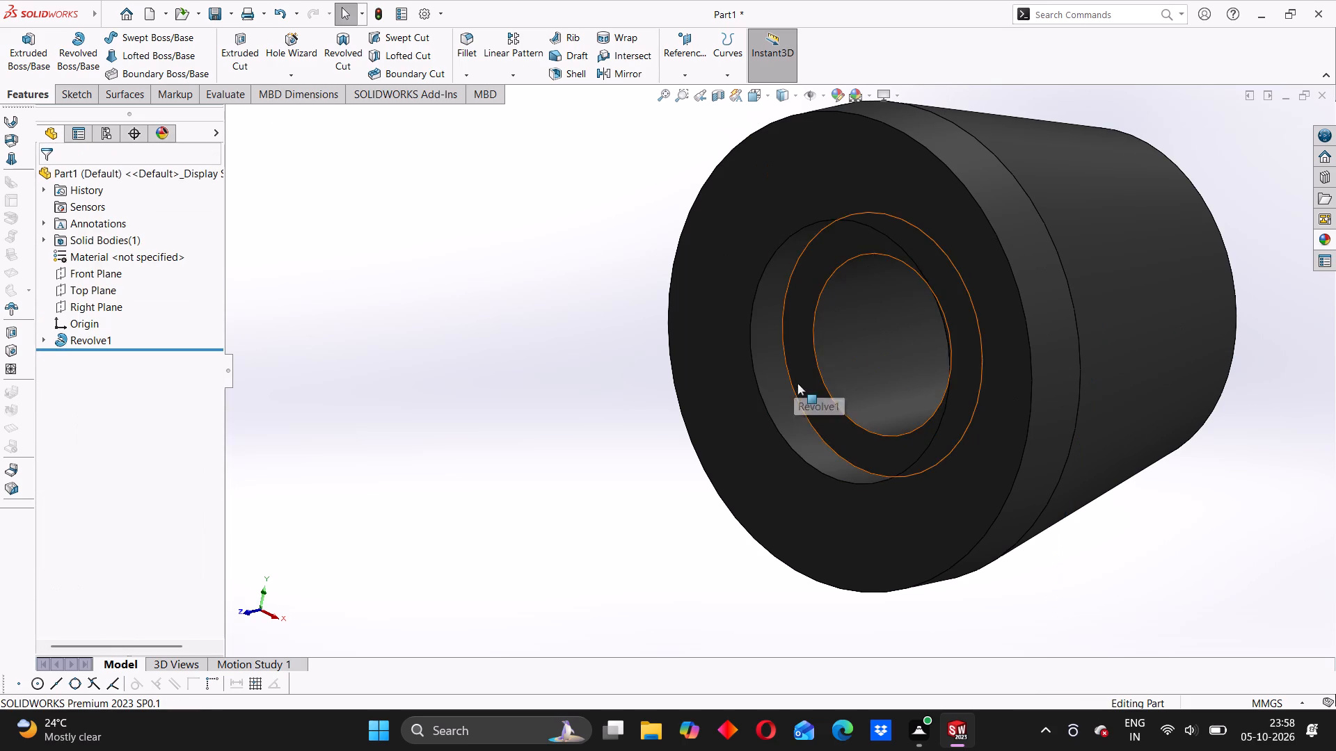
{"action": "left_click", "coordinate": [777, 394], "text": "ctrl"}
{"action": "left_click", "coordinate": [799, 361], "text": "ctrl"}
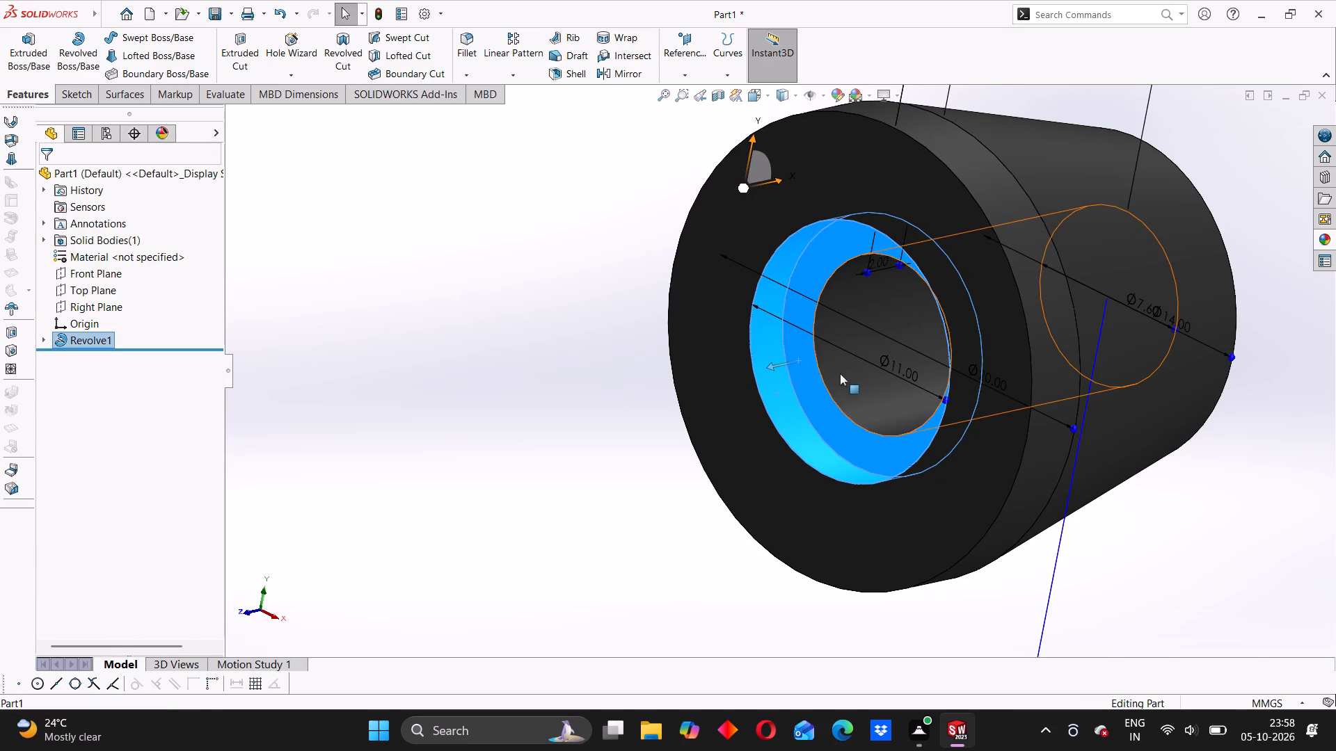
{"action": "left_click", "coordinate": [840, 373], "text": "ctrl"}
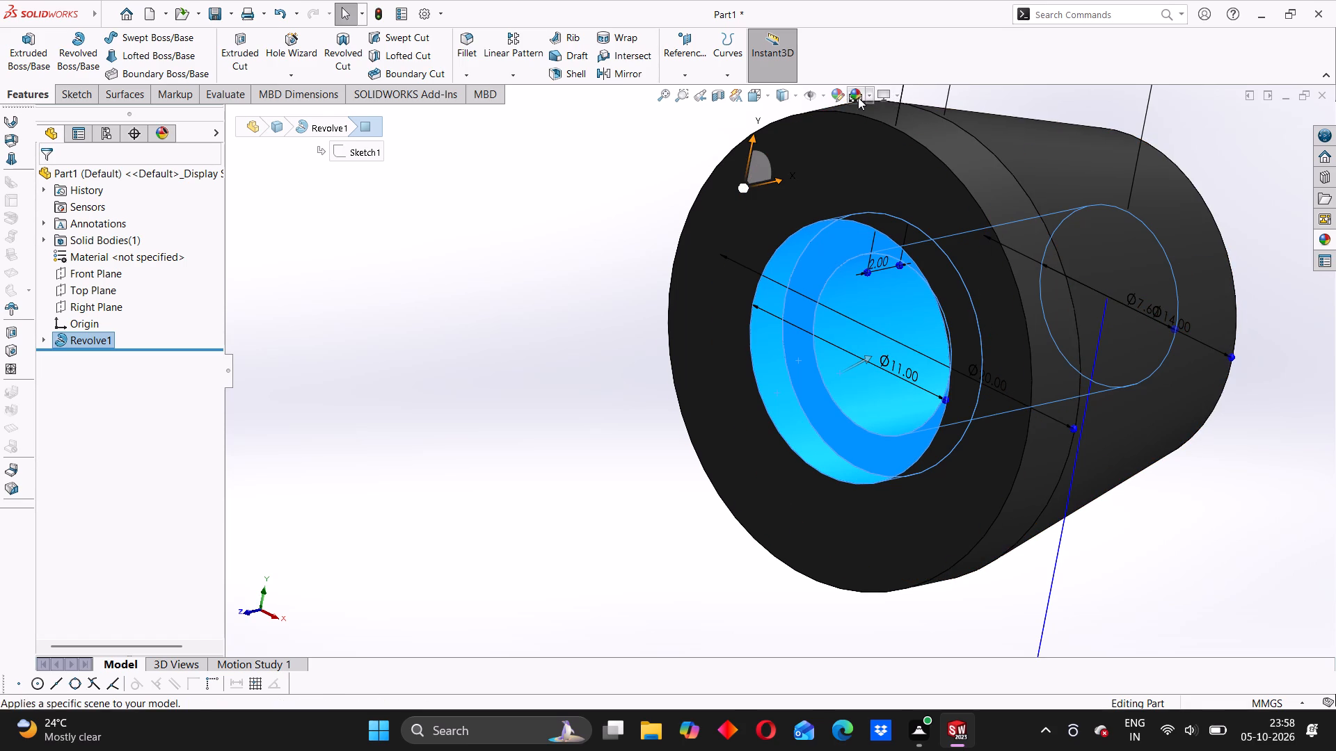
{"action": "left_click", "coordinate": [838, 95]}
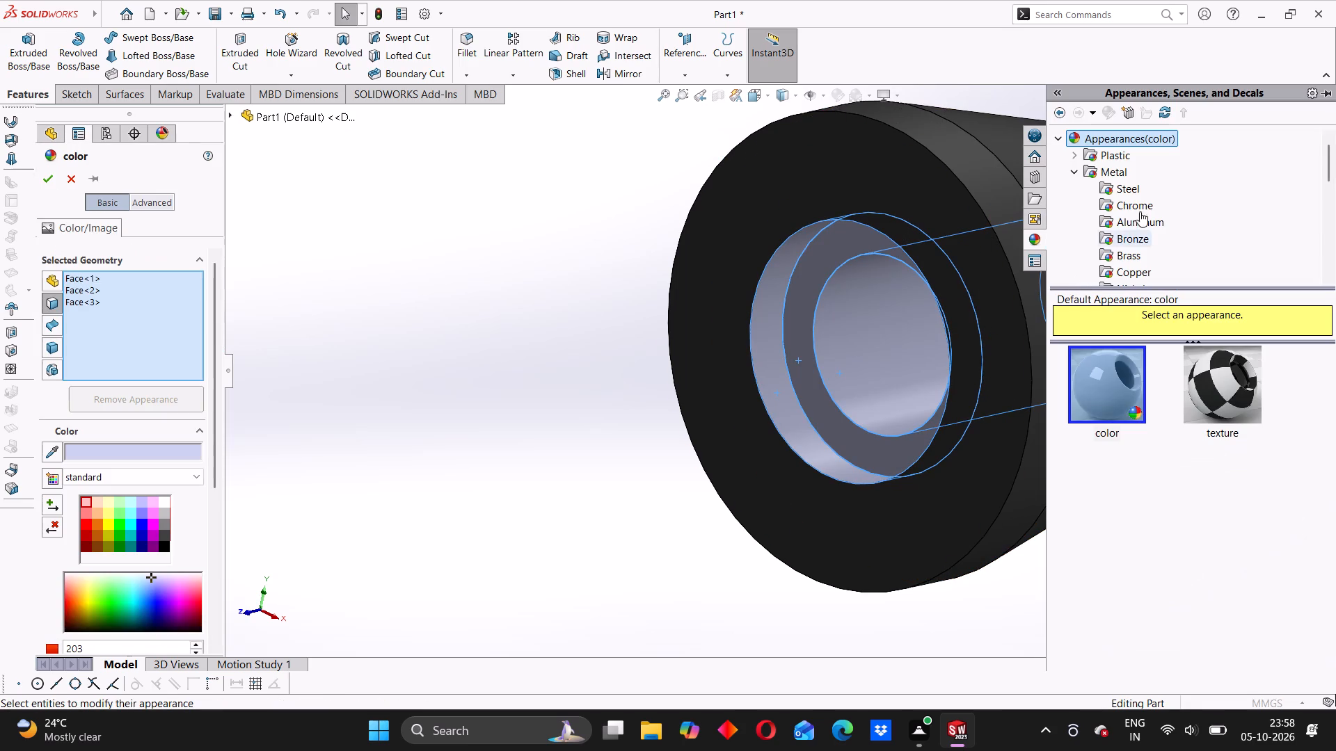
{"action": "left_click", "coordinate": [1101, 174]}
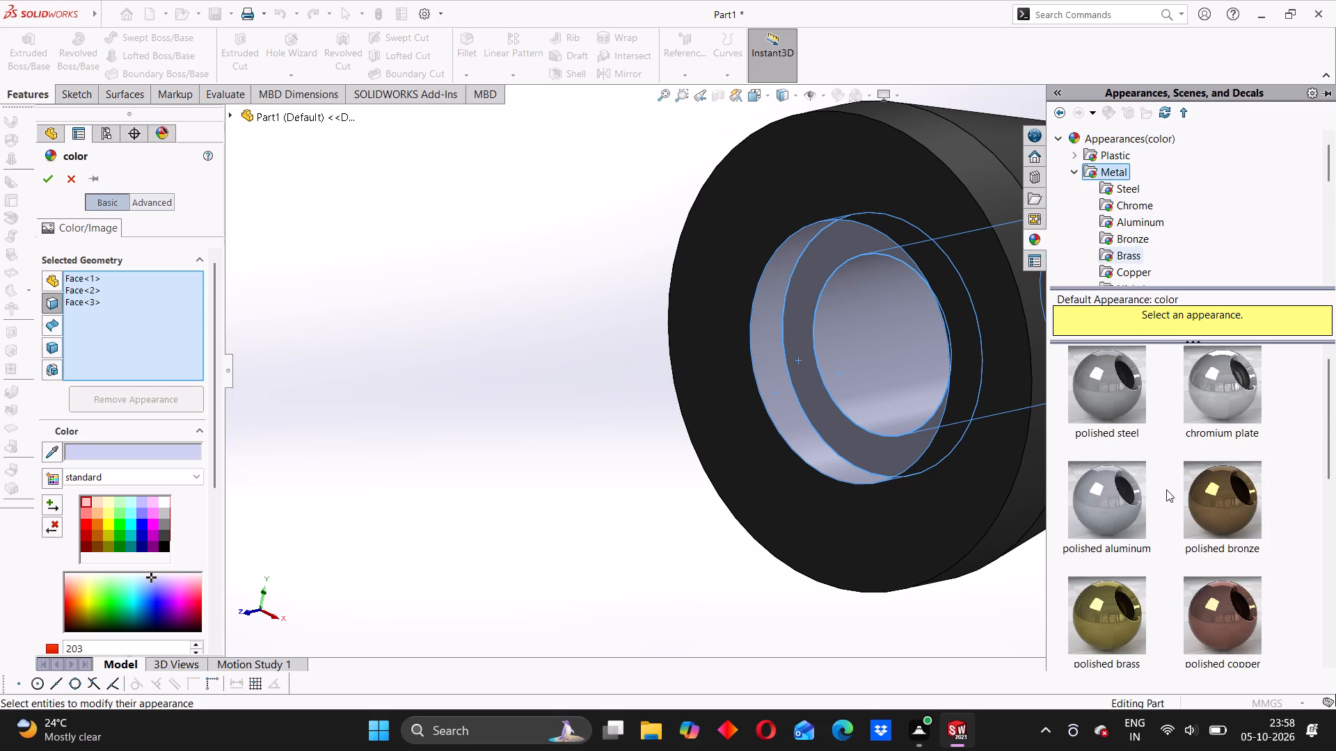
{"action": "scroll", "coordinate": [1166, 490], "scroll_direction": "down", "scroll_amount": 2}
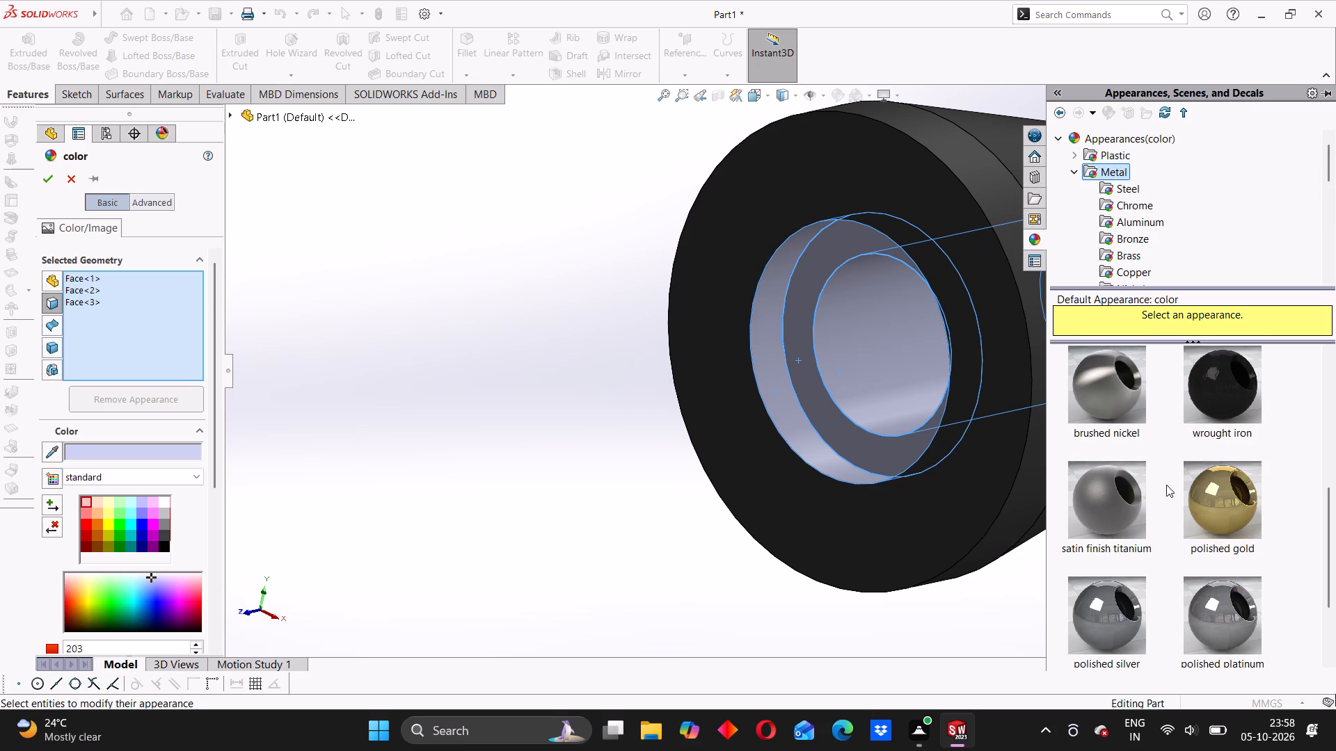
{"action": "scroll", "coordinate": [1166, 482], "scroll_direction": "down", "scroll_amount": 2}
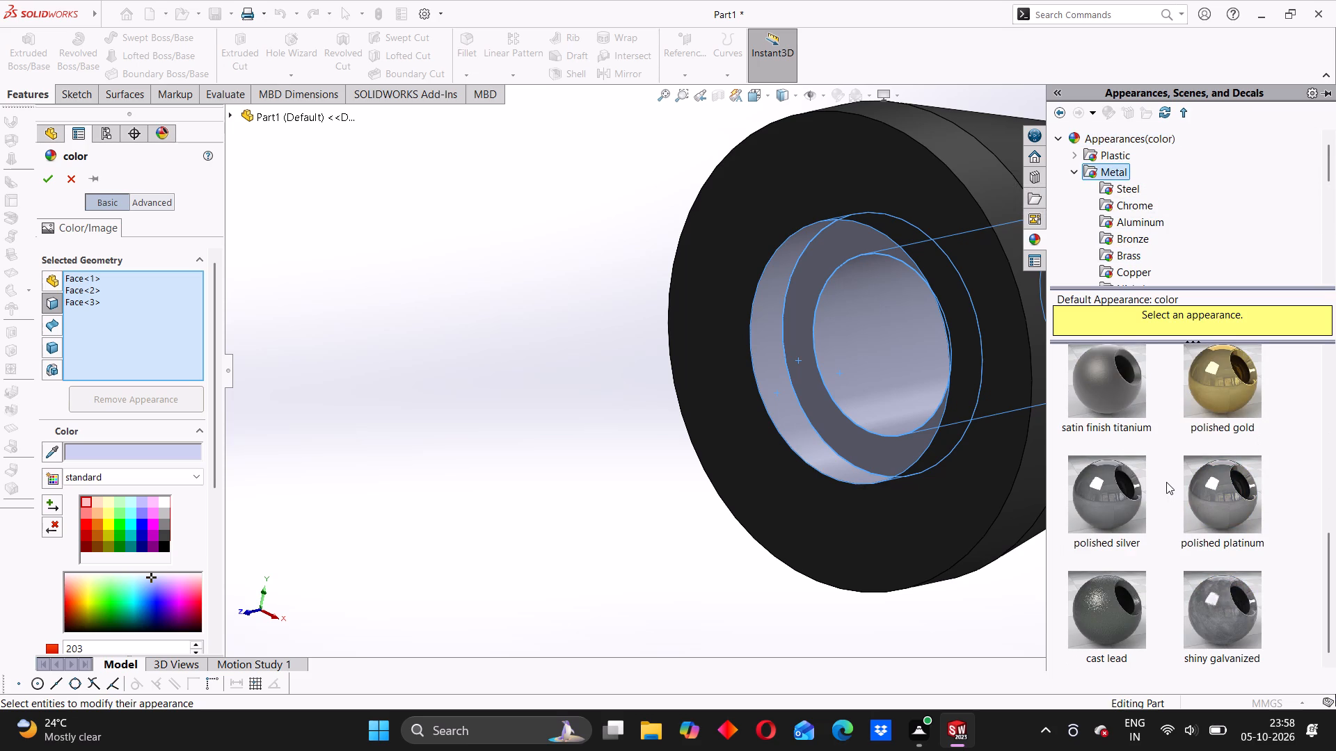
{"action": "scroll", "coordinate": [1166, 480], "scroll_direction": "up", "scroll_amount": 4}
{"action": "scroll", "coordinate": [1122, 255], "scroll_direction": "down", "scroll_amount": 1}
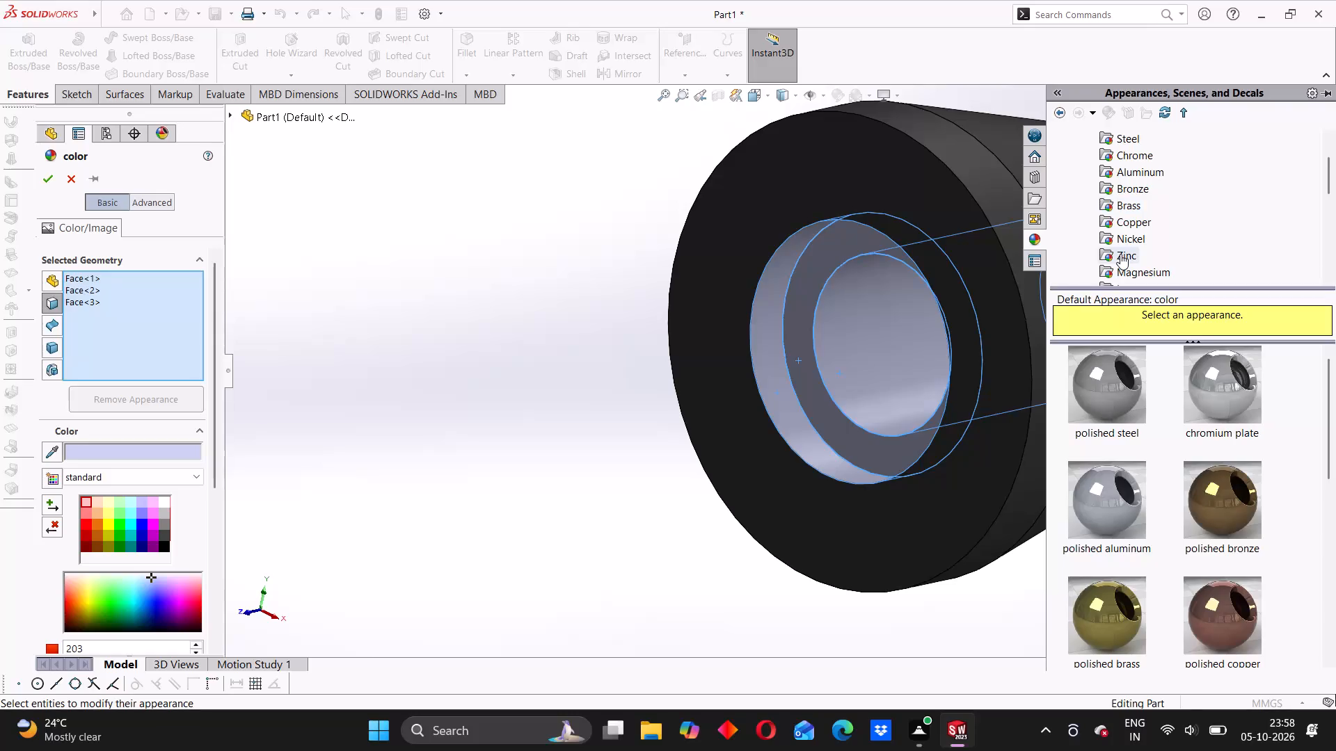
{"action": "scroll", "coordinate": [1120, 254], "scroll_direction": "down", "scroll_amount": 1}
{"action": "left_click", "coordinate": [1114, 239]}
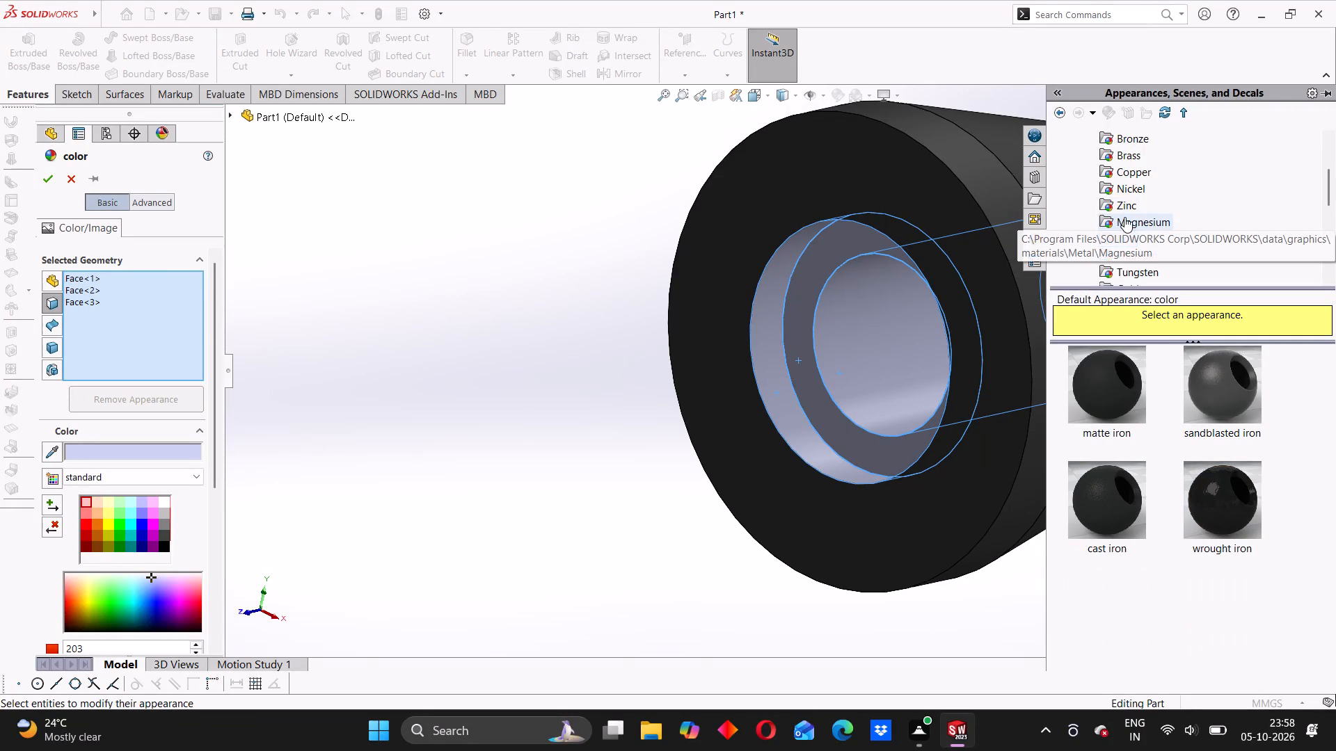
{"action": "left_click", "coordinate": [1128, 192]}
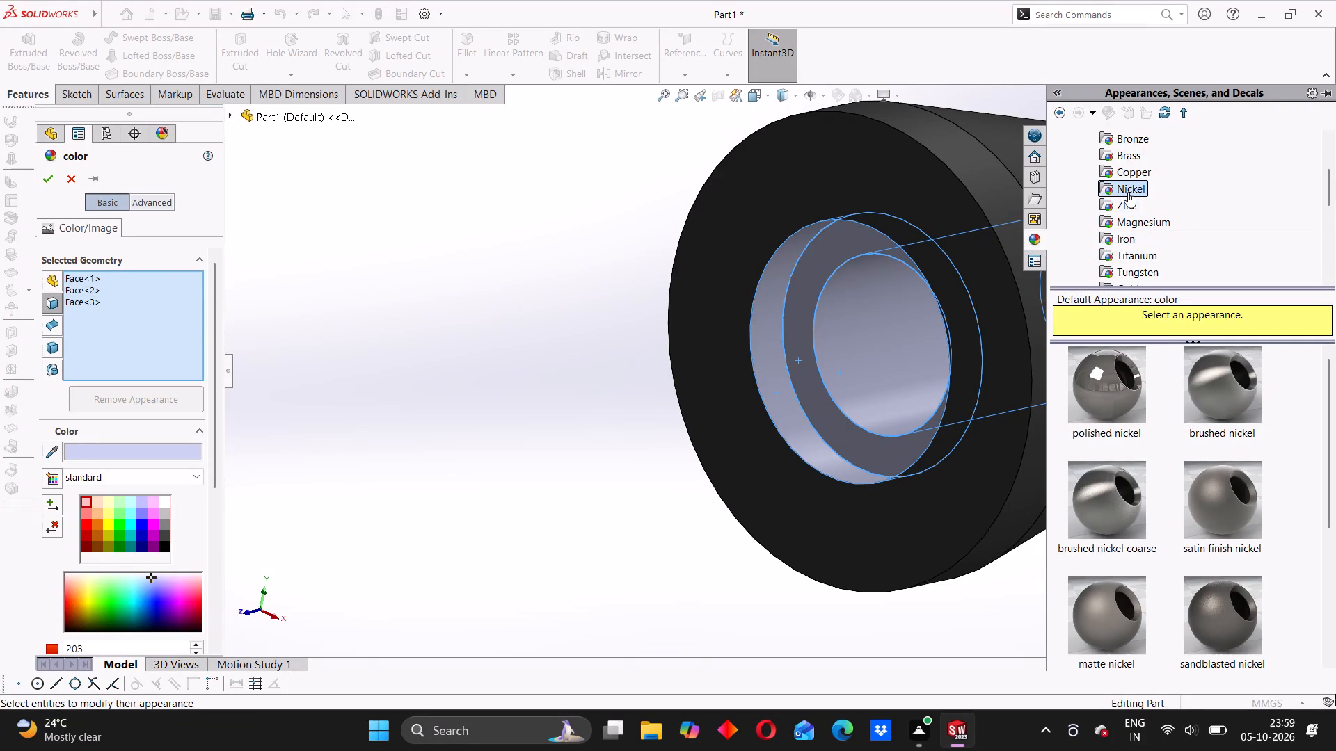
{"action": "left_click", "coordinate": [1113, 389]}
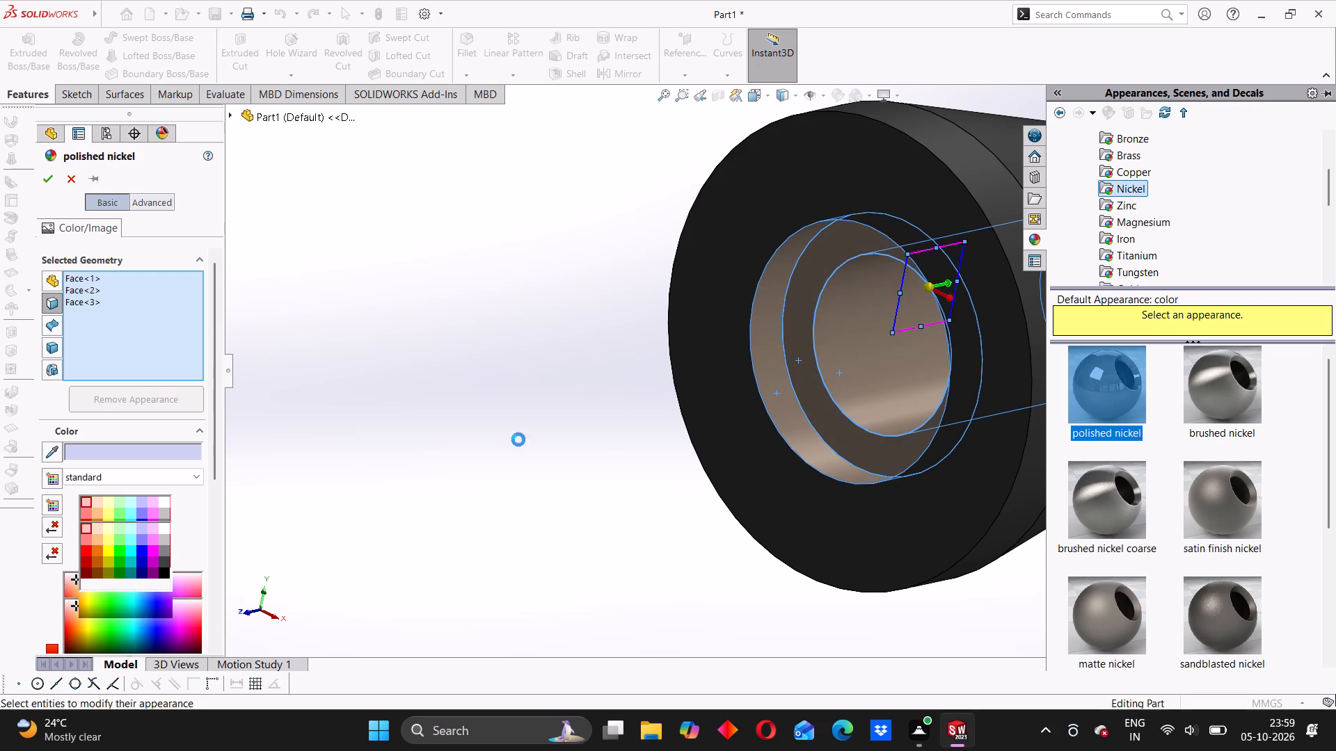
{"action": "left_click", "coordinate": [47, 182]}
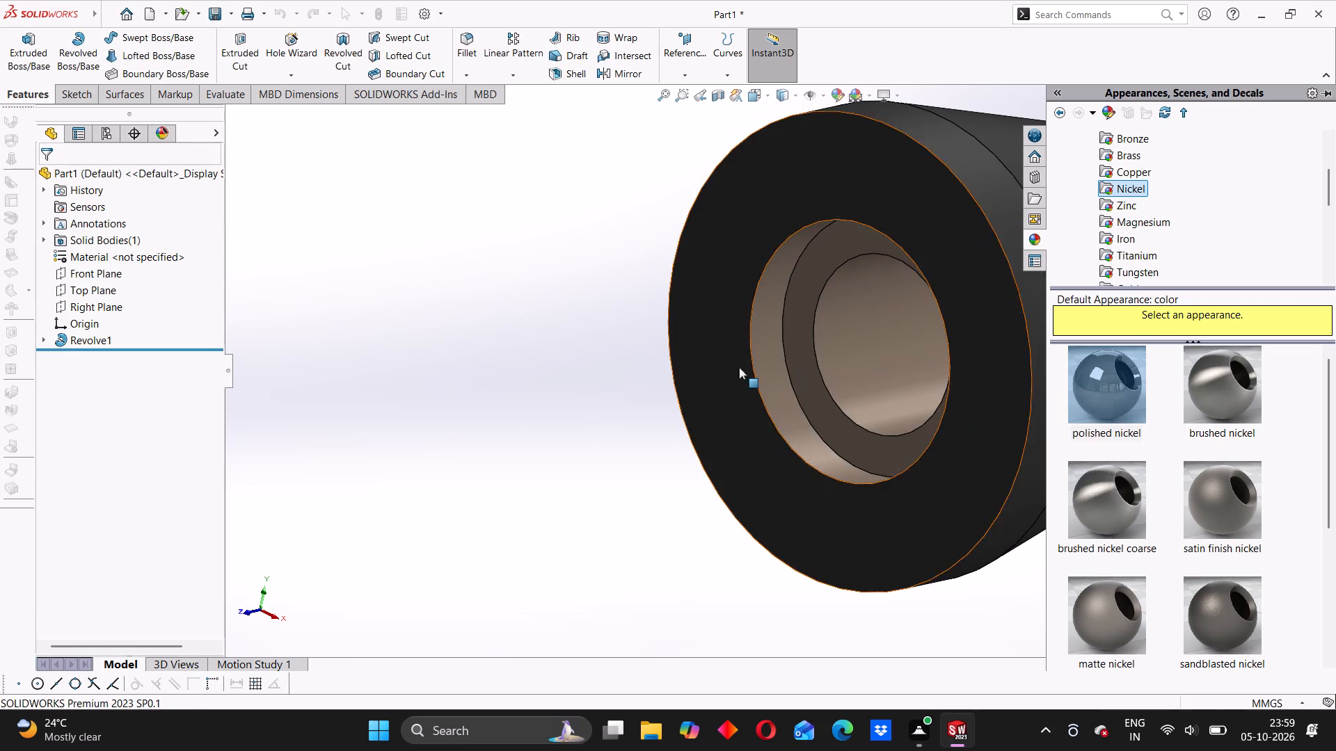
Examine the nickel-finished stepped bore and the dark exterior from the front, side and rear.
{"action": "scroll", "coordinate": [768, 375], "scroll_direction": "up", "scroll_amount": 3}
{"action": "left_click", "coordinate": [568, 412]}
{"action": "middle_click_drag", "start_coordinate": [822, 393], "coordinate": [788, 423]}
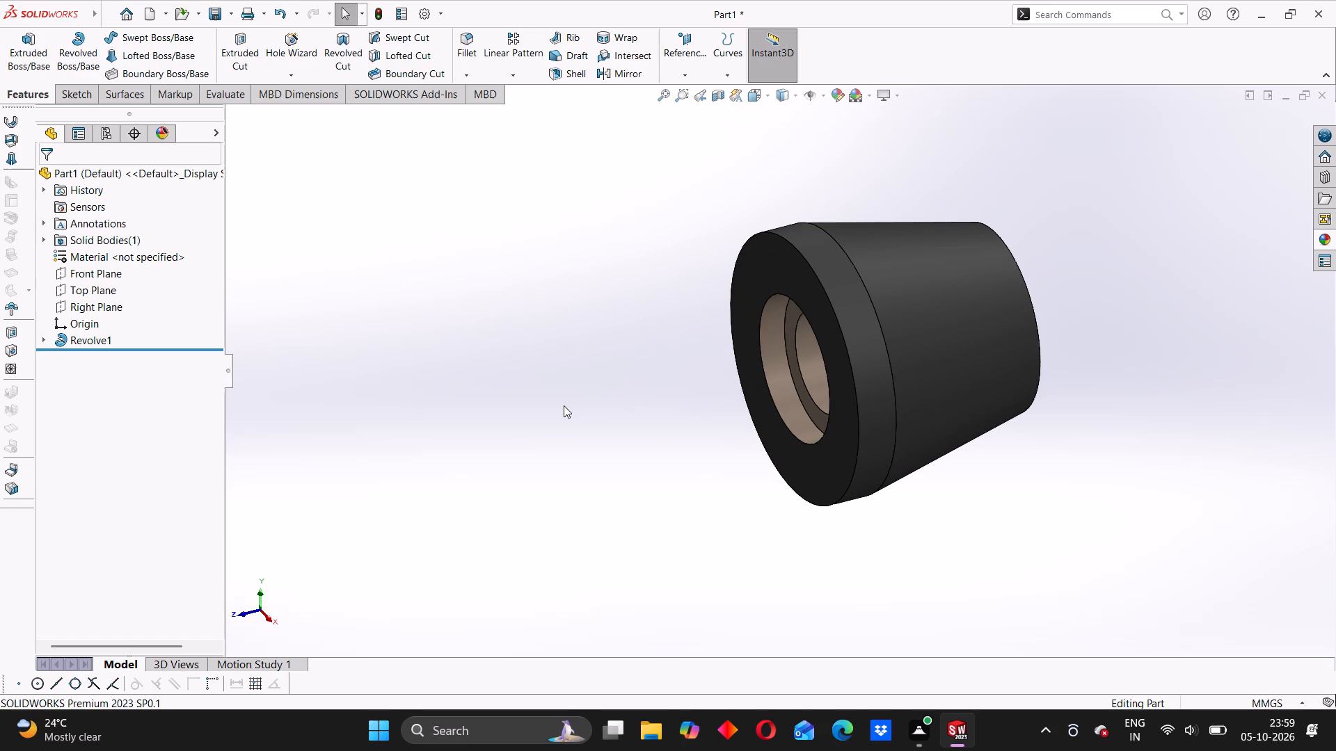
{"action": "scroll", "coordinate": [851, 330], "scroll_direction": "up", "scroll_amount": 4}
{"action": "middle_click_drag", "start_coordinate": [768, 447], "coordinate": [797, 430]}
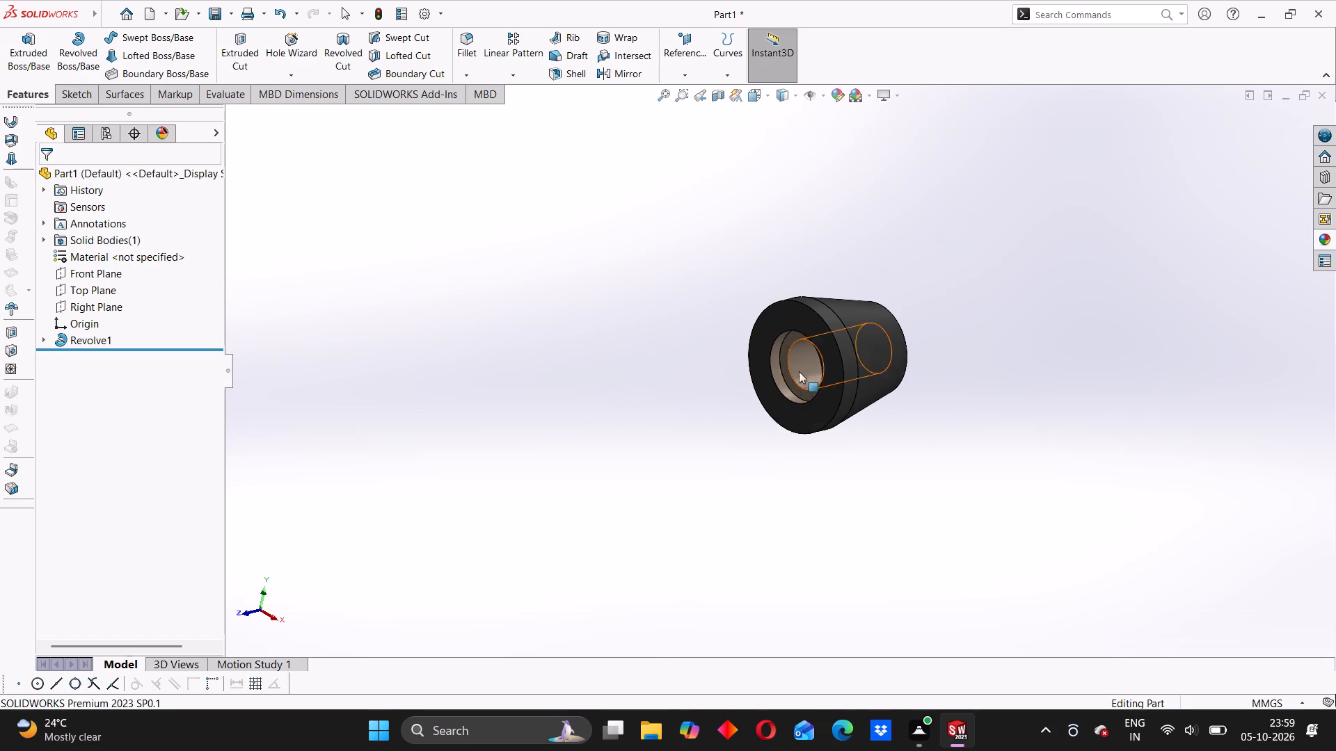
{"action": "scroll", "coordinate": [781, 356], "scroll_direction": "down", "scroll_amount": 3}
{"action": "middle_click_drag", "start_coordinate": [662, 421], "coordinate": [706, 411]}
{"action": "scroll", "coordinate": [706, 411], "scroll_direction": "down", "scroll_amount": 1}
{"action": "scroll", "coordinate": [729, 355], "scroll_direction": "down", "scroll_amount": 4}
{"action": "scroll", "coordinate": [917, 362], "scroll_direction": "up", "scroll_amount": 6}
{"action": "middle_click_drag", "start_coordinate": [936, 375], "coordinate": [681, 477]}
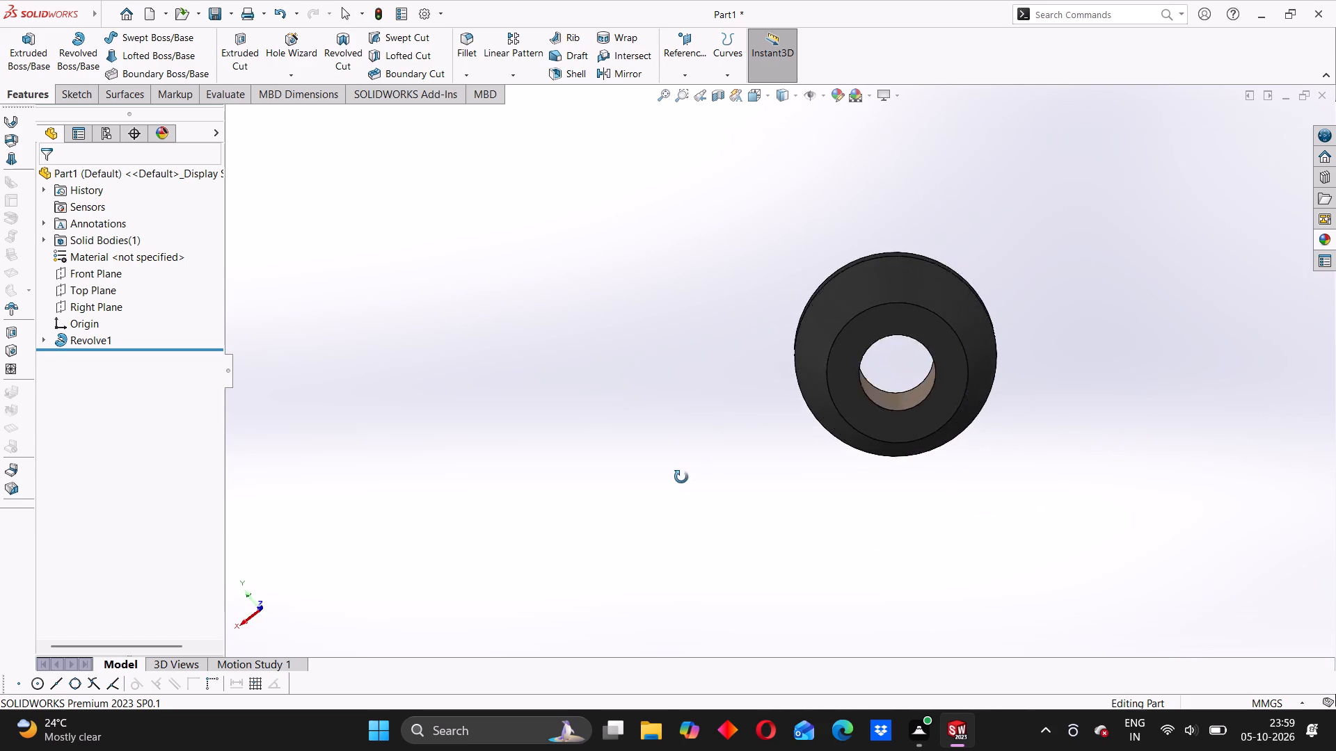
{"action": "middle_click_drag", "start_coordinate": [681, 477], "coordinate": [562, 482]}
{"action": "scroll", "coordinate": [568, 483], "scroll_direction": "up", "scroll_amount": 1}
{"action": "scroll", "coordinate": [939, 357], "scroll_direction": "down", "scroll_amount": 3}
{"action": "middle_click_drag", "start_coordinate": [920, 364], "coordinate": [726, 413]}
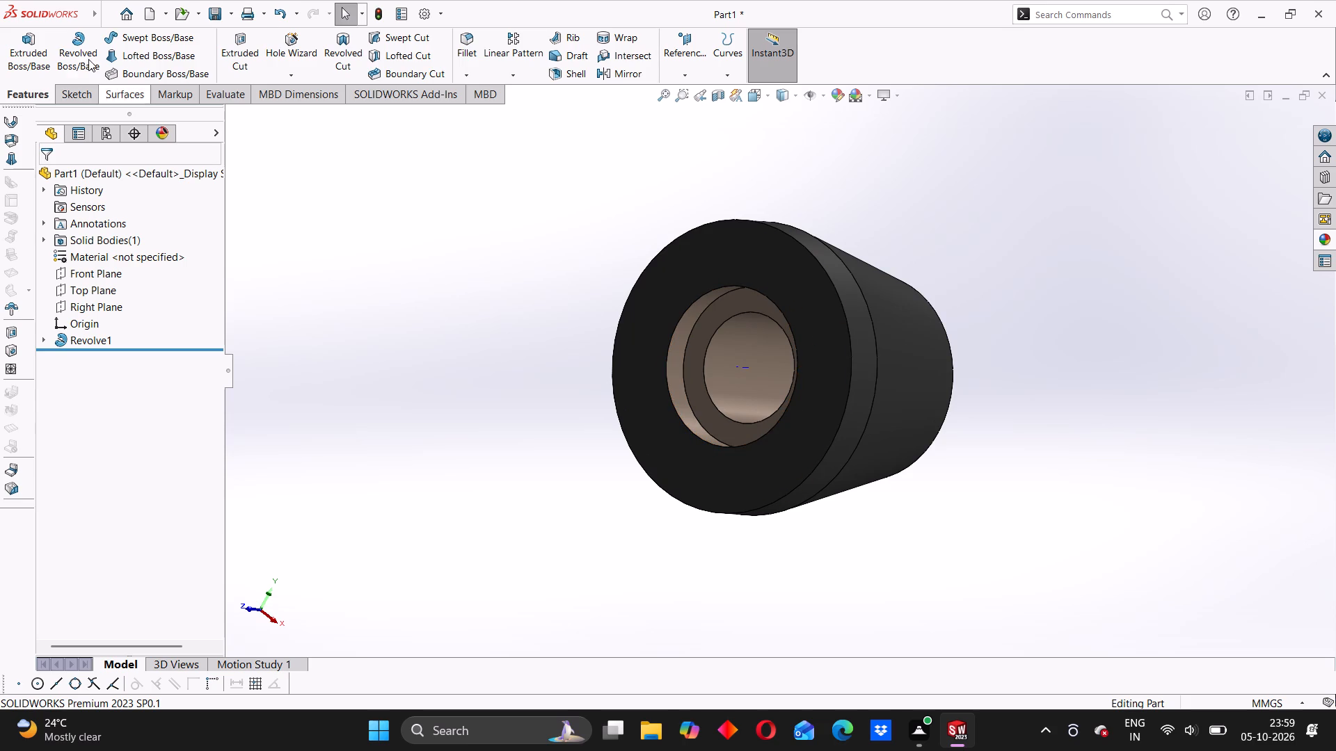
Save the part as part4 in the ASSEMBLY 9 folder.
{"action": "left_click", "coordinate": [230, 10]}
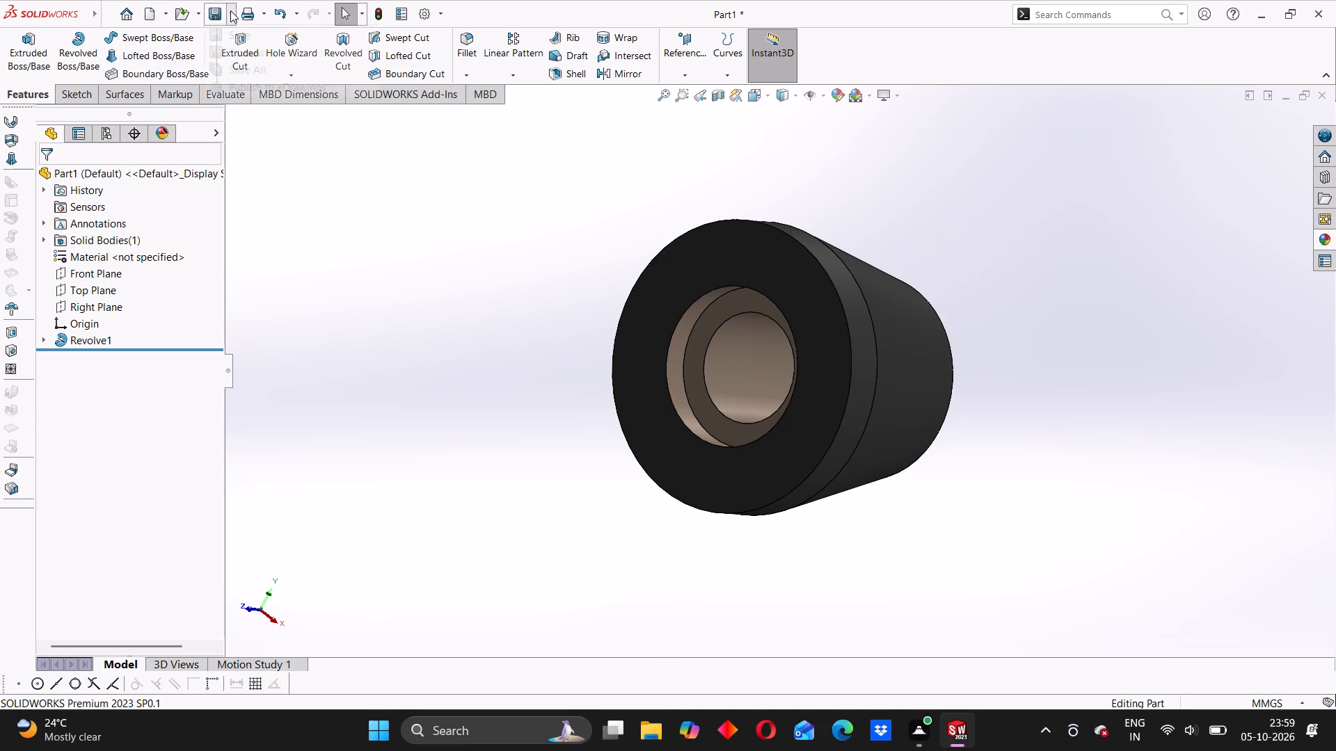
{"action": "left_click", "coordinate": [230, 44]}
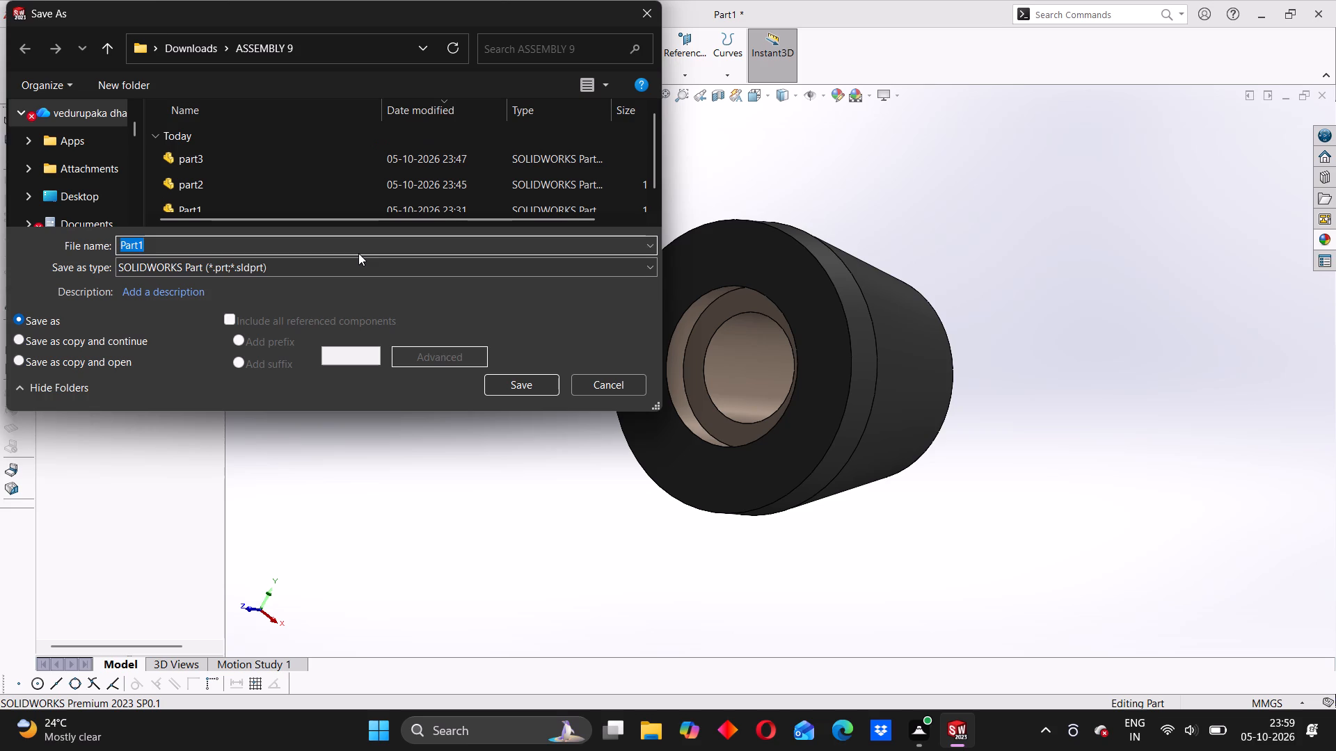
{"action": "type", "text": "part"}
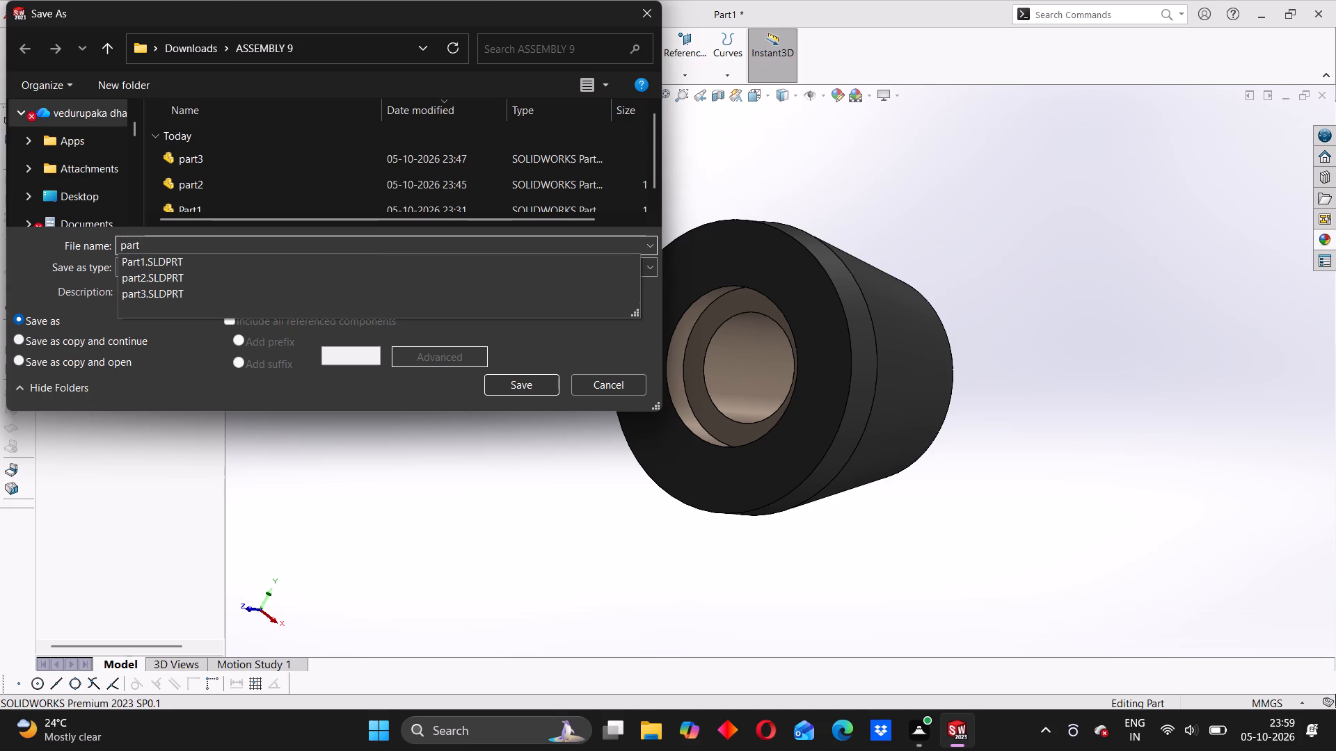
{"action": "key", "text": "4"}
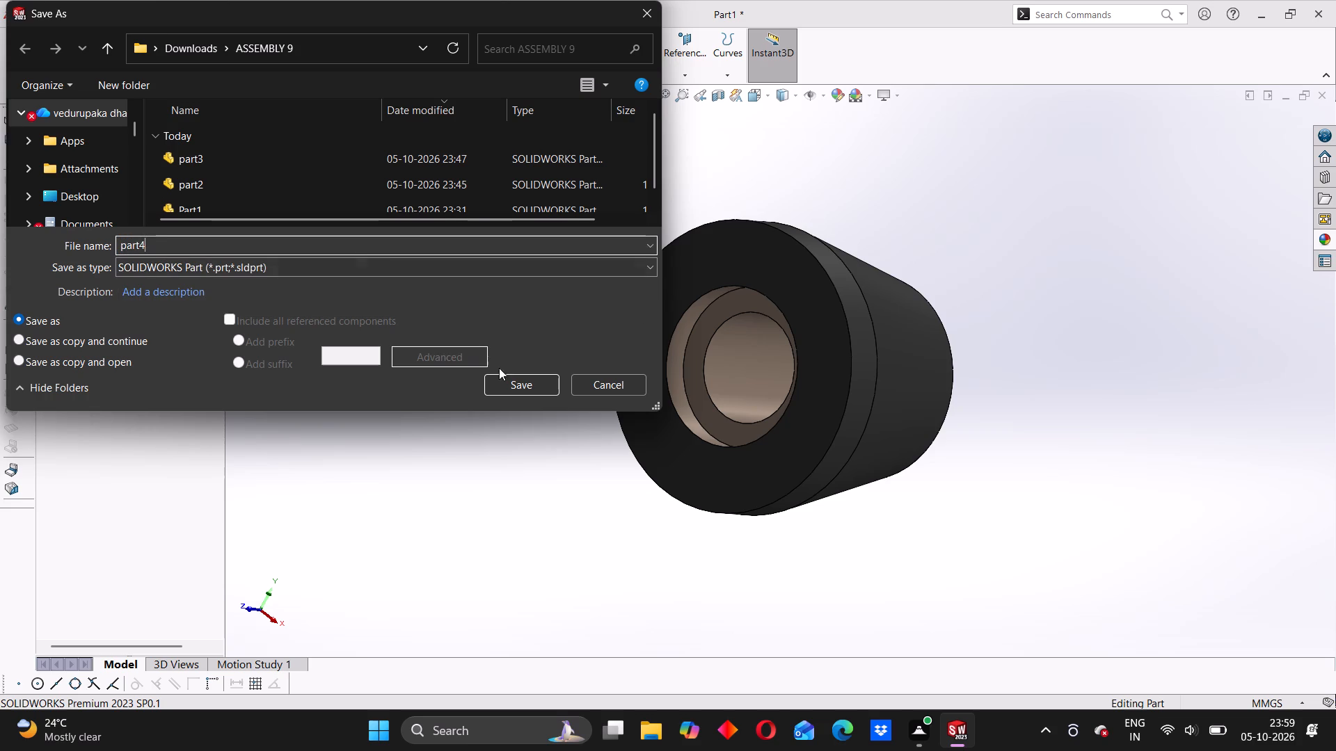
{"action": "left_click", "coordinate": [514, 386]}
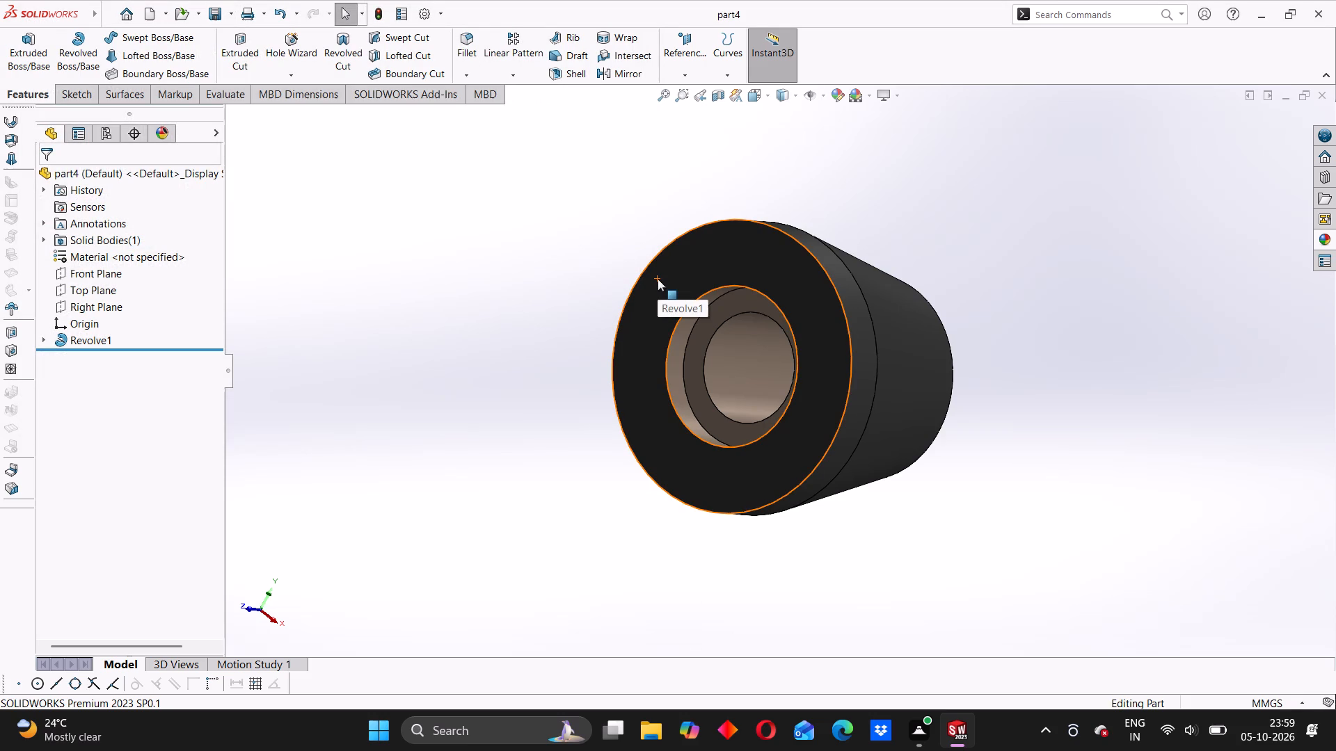
Examine the saved collar's front face, bore and tapered exterior from several angles.
{"action": "left_click", "coordinate": [572, 396]}
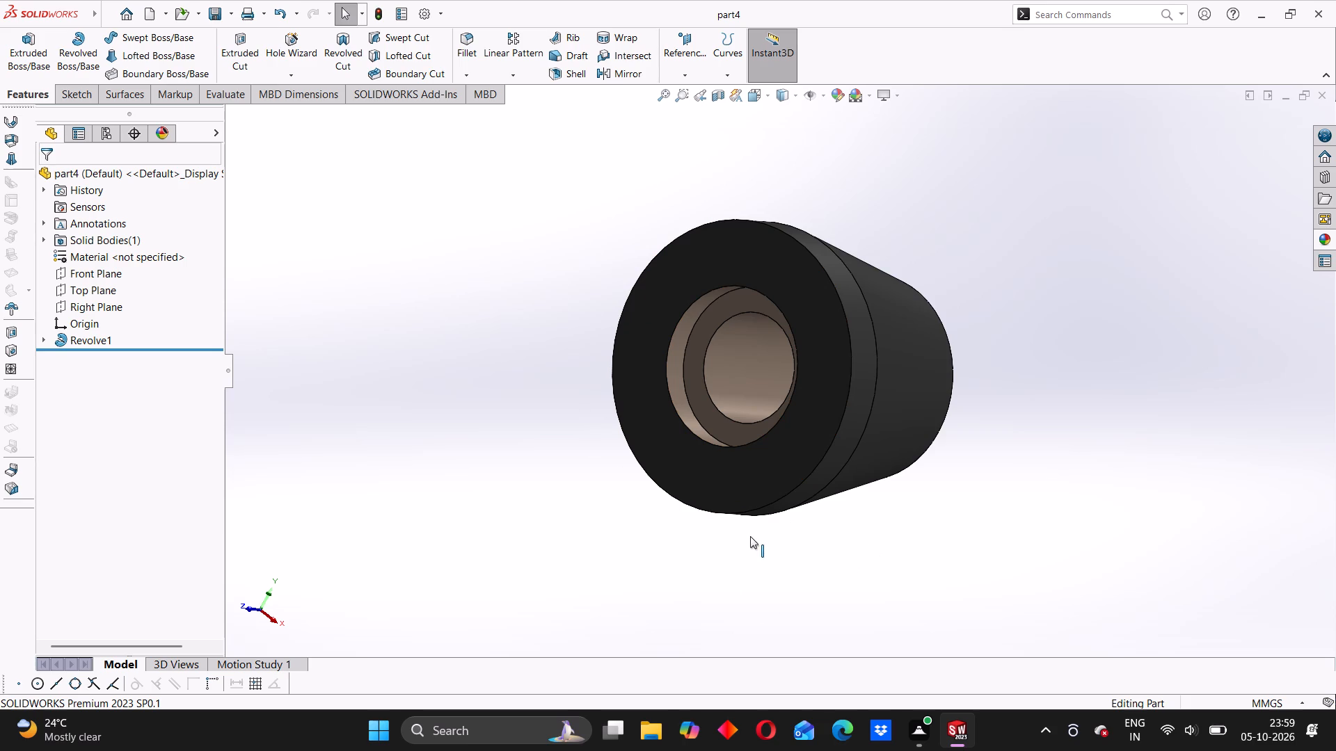
{"action": "scroll", "coordinate": [750, 536], "scroll_direction": "up", "scroll_amount": 1}
{"action": "scroll", "coordinate": [770, 453], "scroll_direction": "down", "scroll_amount": 2}
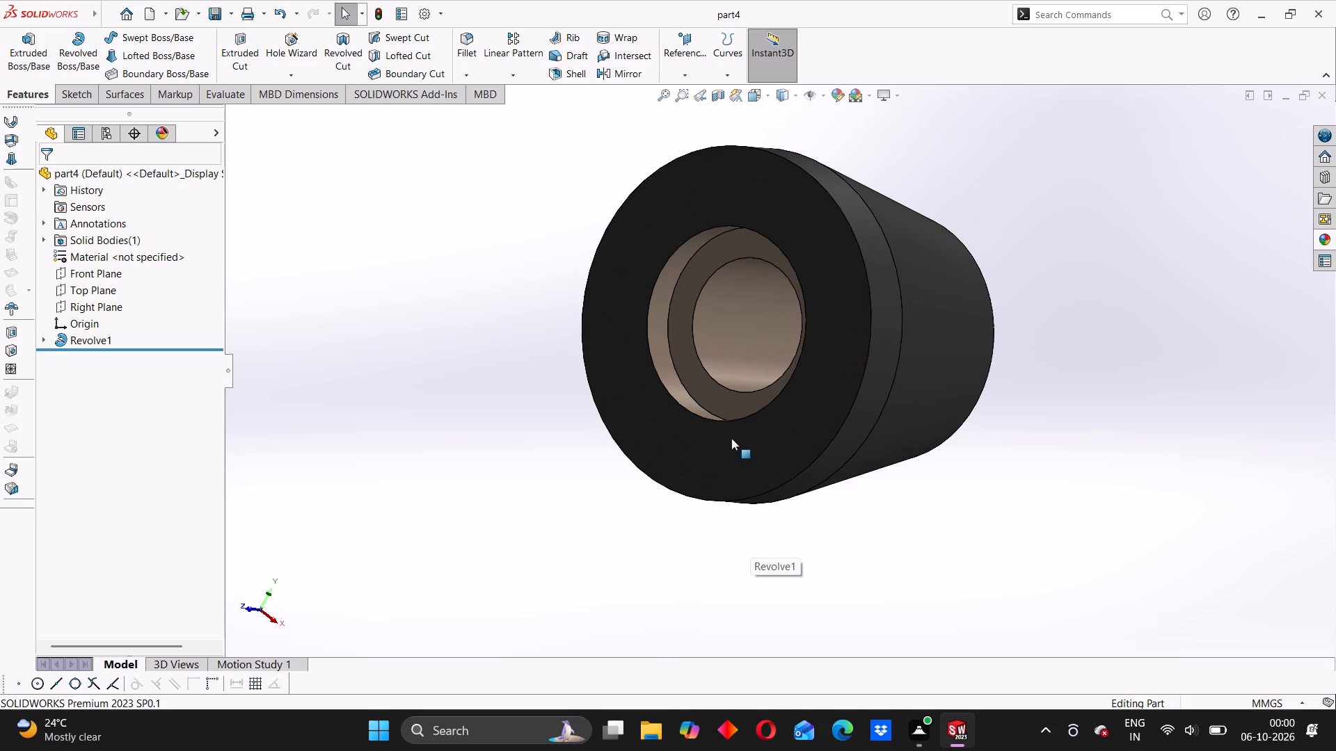
{"action": "scroll", "coordinate": [738, 344], "scroll_direction": "up", "scroll_amount": 2}
{"action": "middle_click_drag", "start_coordinate": [664, 380], "coordinate": [870, 442]}
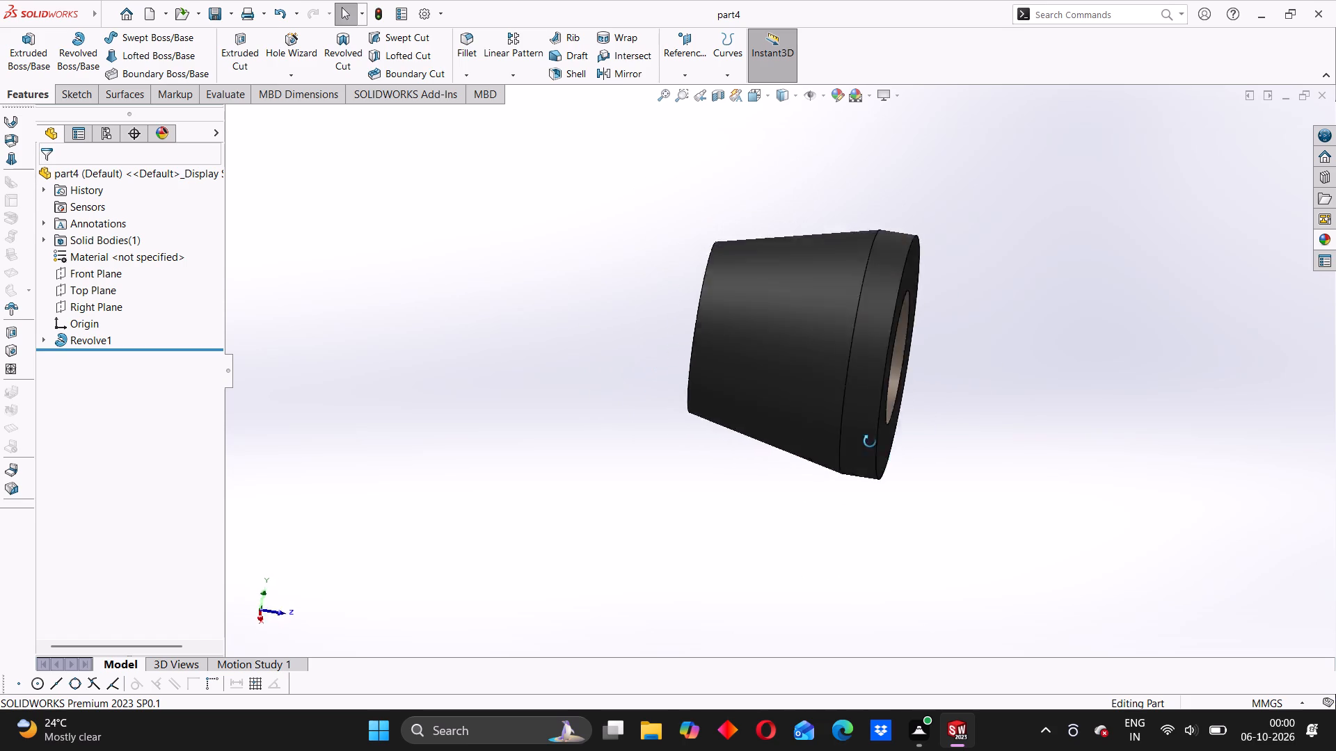
{"action": "middle_click_drag", "start_coordinate": [870, 442], "coordinate": [1005, 484]}
{"action": "middle_click_drag", "start_coordinate": [695, 370], "coordinate": [857, 412]}
Close SOLIDWORKS.
{"action": "left_click", "coordinate": [1316, 12]}
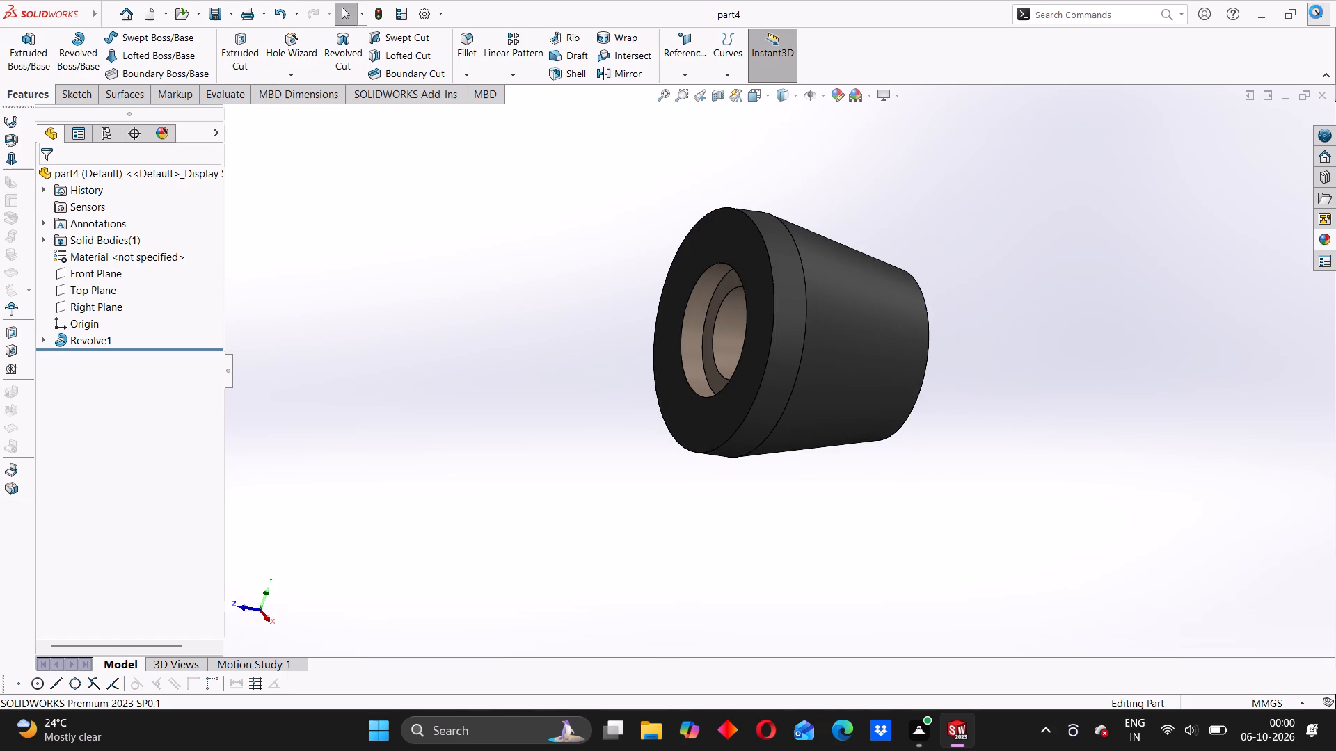
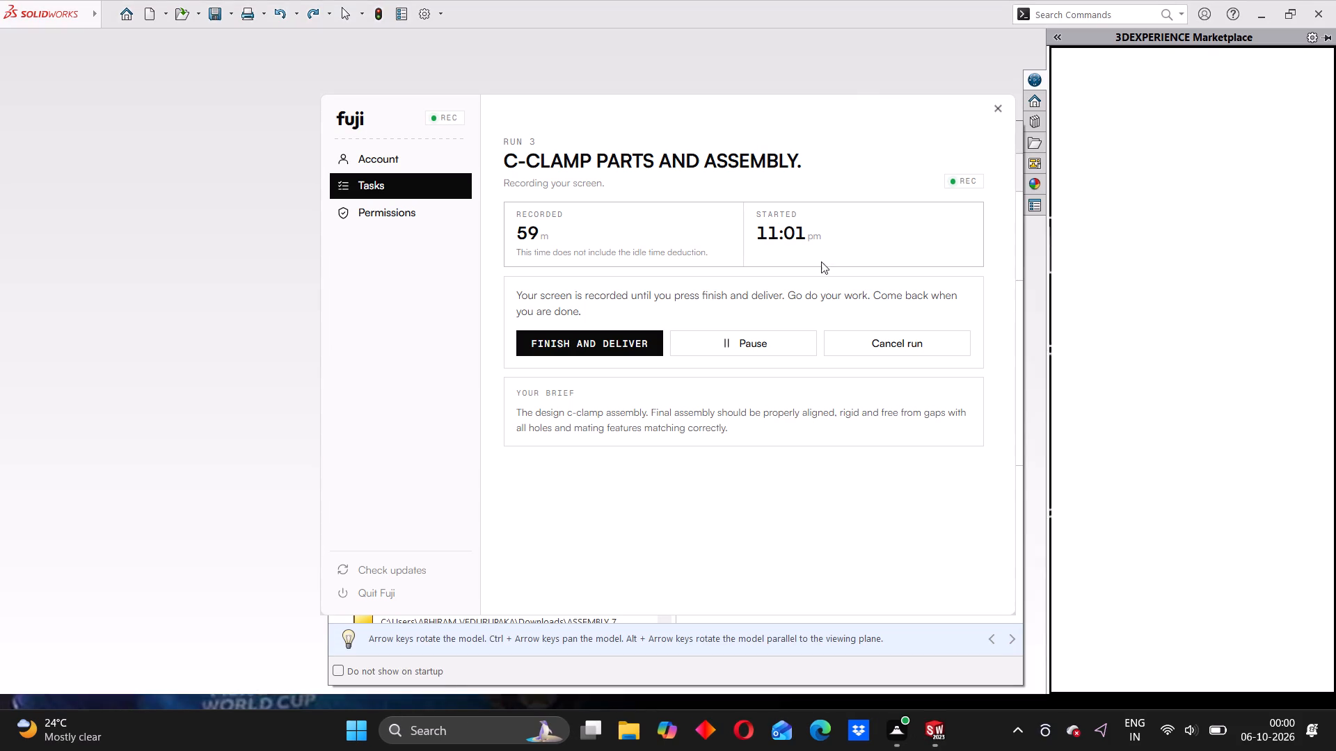
Create a new part document.
{"action": "left_click", "coordinate": [1019, 275]}
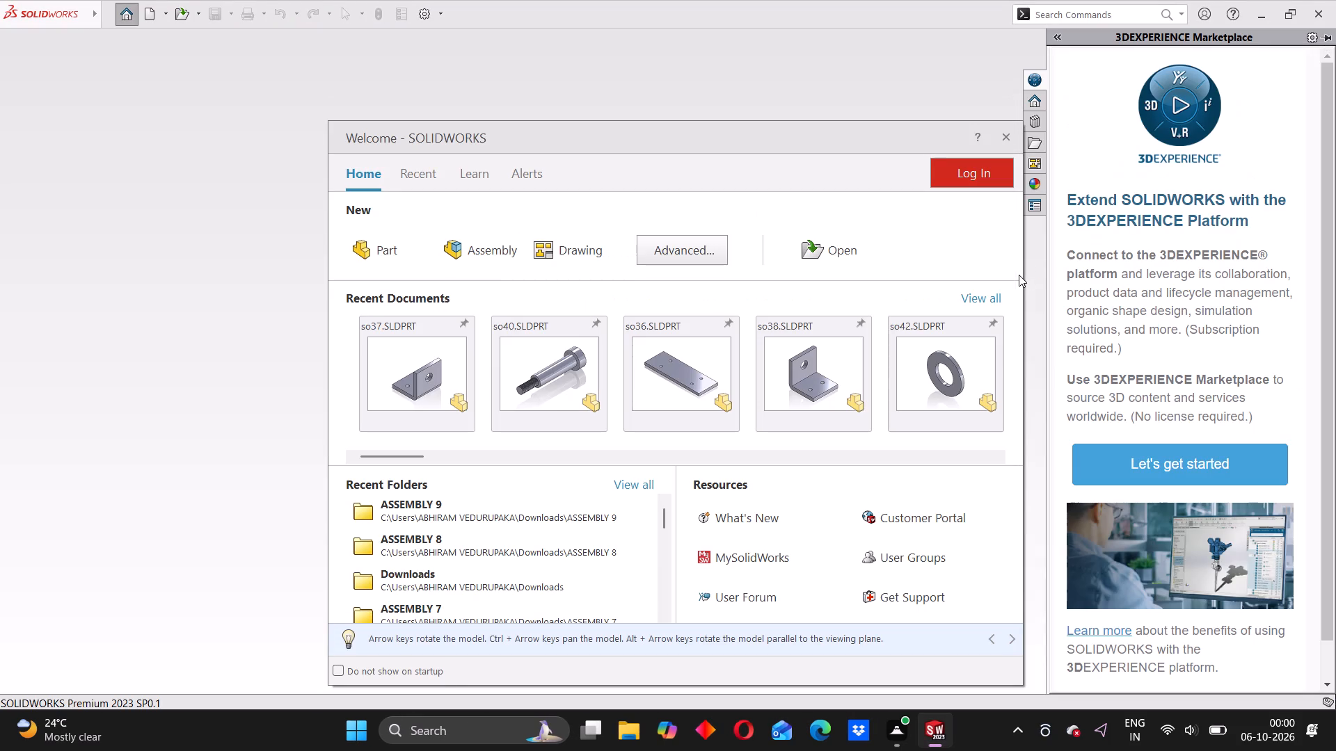
{"action": "left_click", "coordinate": [392, 250]}
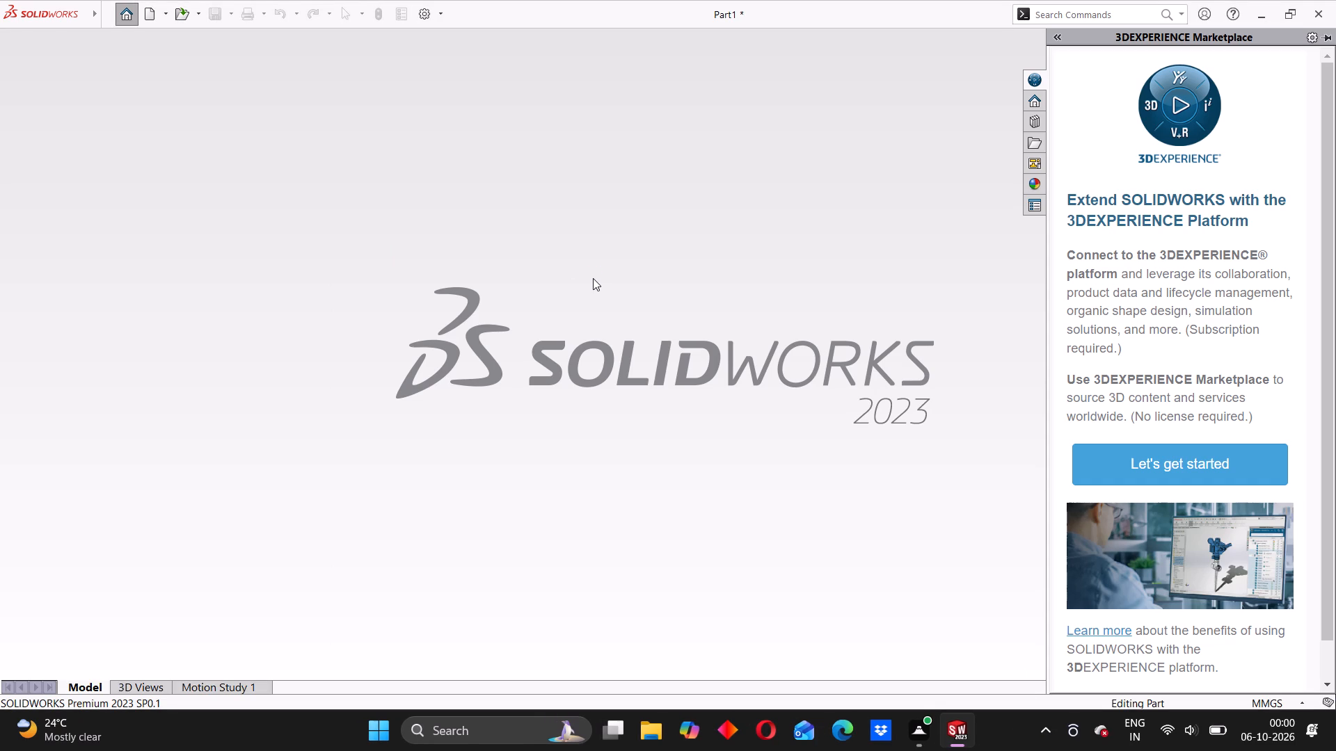
{"action": "left_click", "coordinate": [63, 232]}
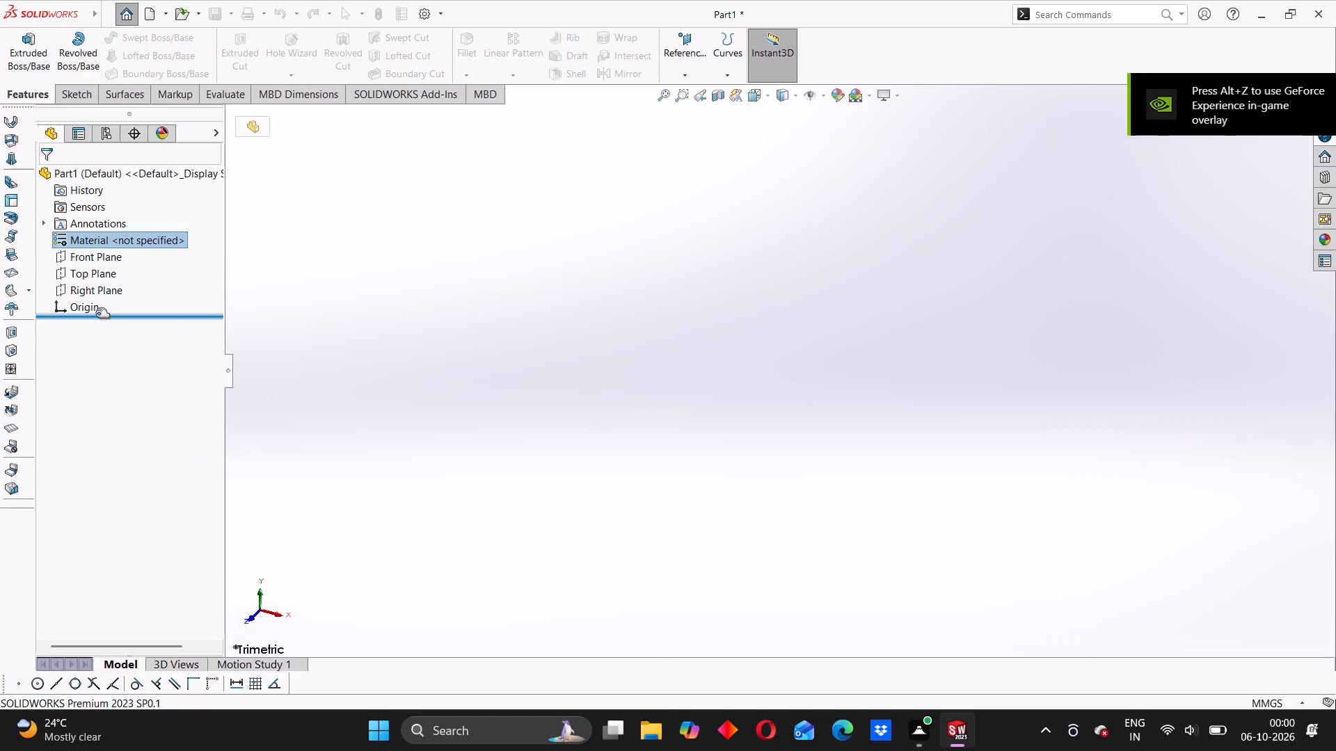
Sketch a closed L-shaped profile on the Right Plane, about 95 mm wide, with a 23 mm tall end edge directly below the origin.
{"action": "left_click", "coordinate": [94, 291]}
{"action": "left_click", "coordinate": [106, 272]}
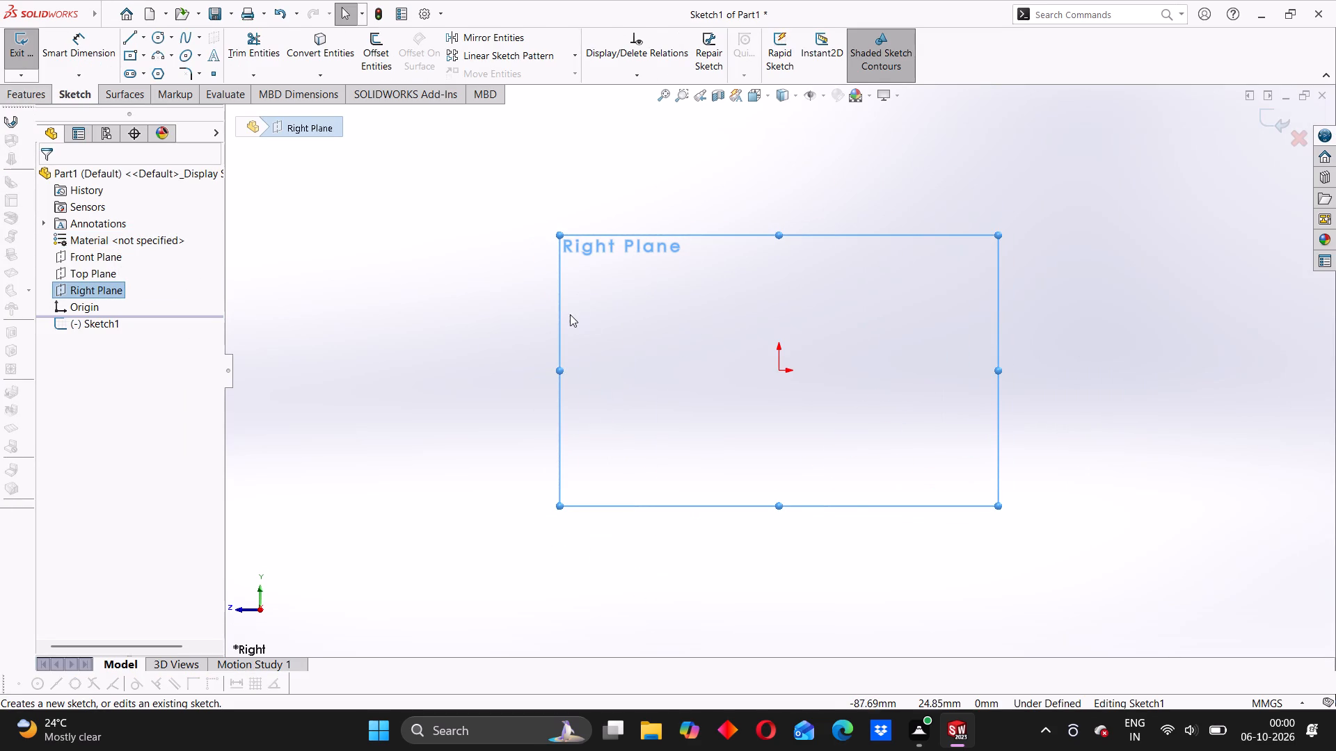
{"action": "left_click", "coordinate": [133, 38]}
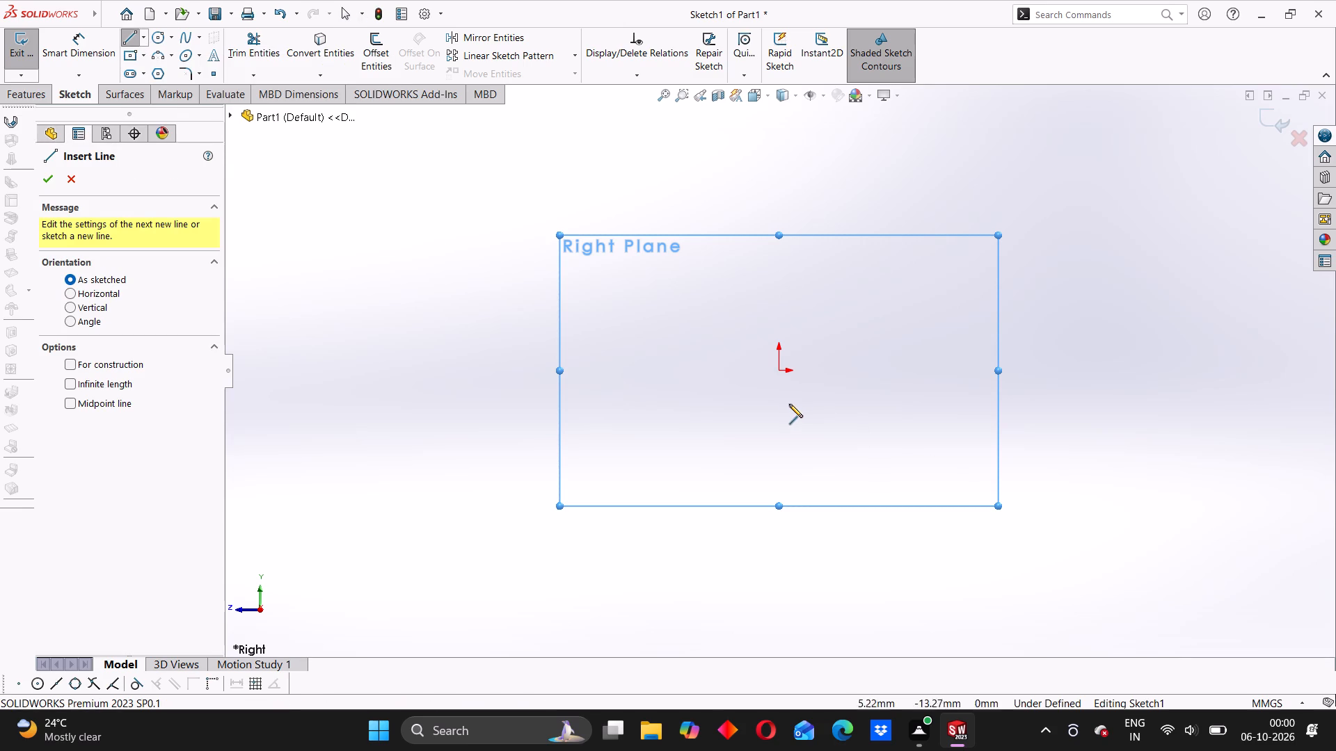
{"action": "left_click", "coordinate": [778, 409]}
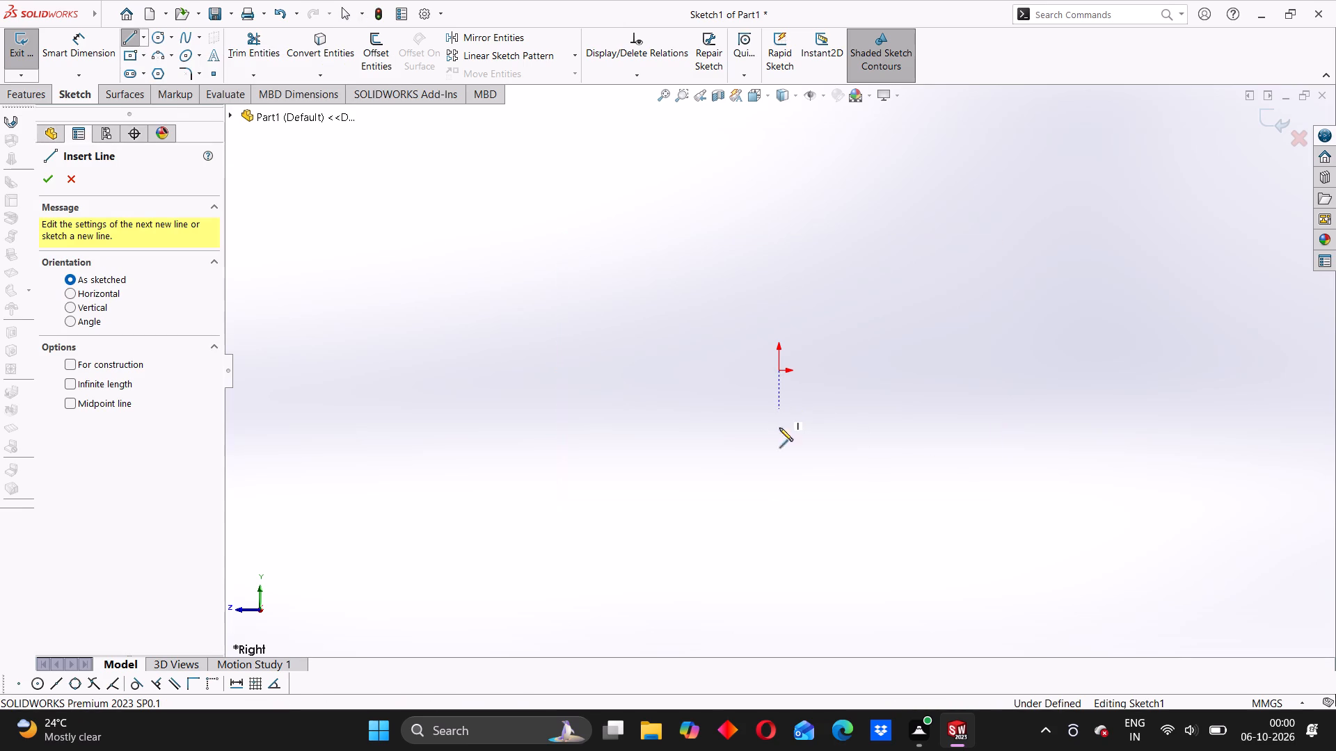
{"action": "left_click", "coordinate": [777, 467]}
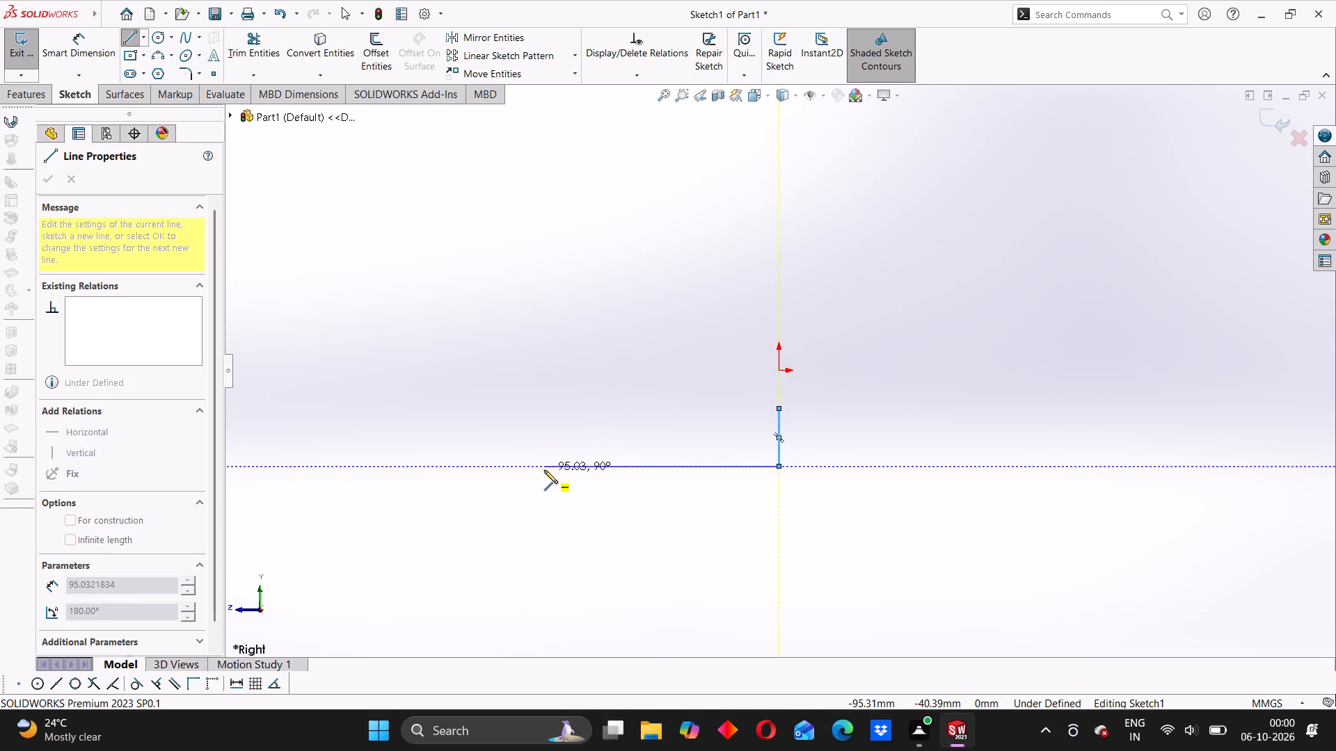
{"action": "left_click", "coordinate": [544, 470]}
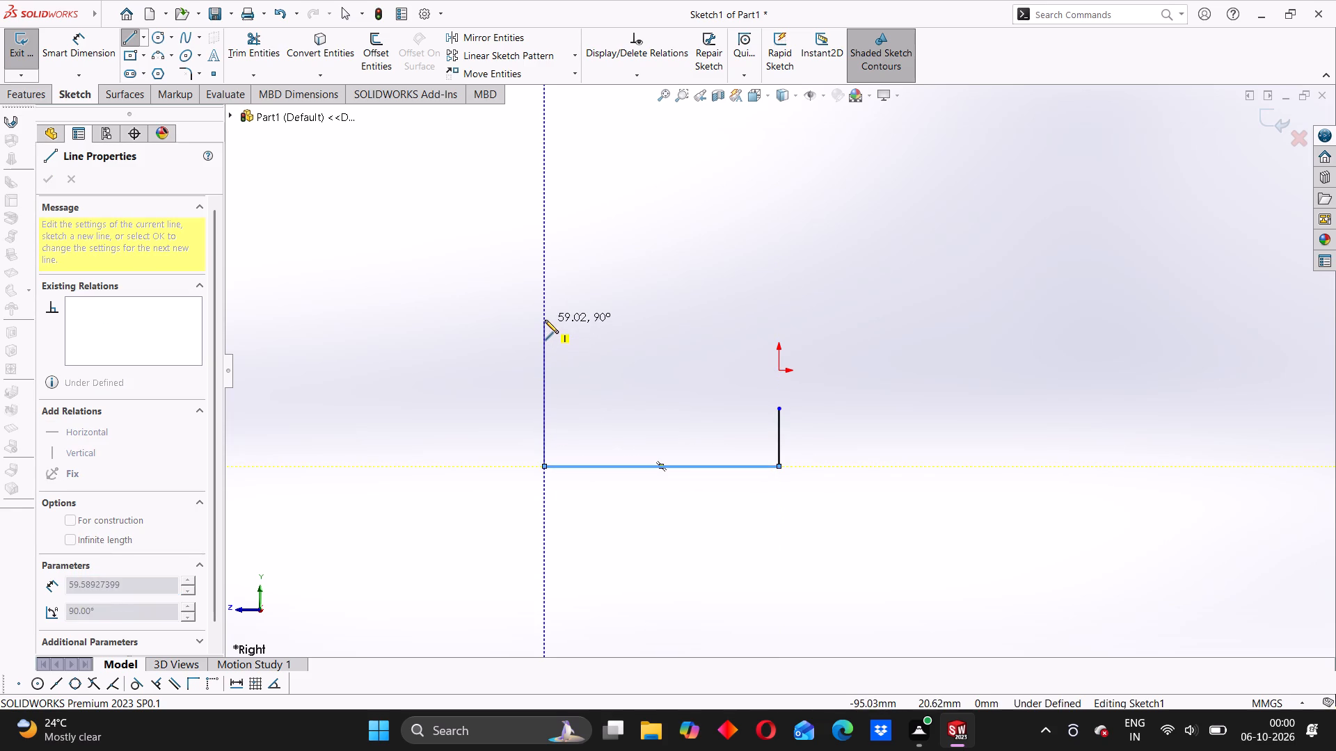
{"action": "left_click", "coordinate": [541, 303]}
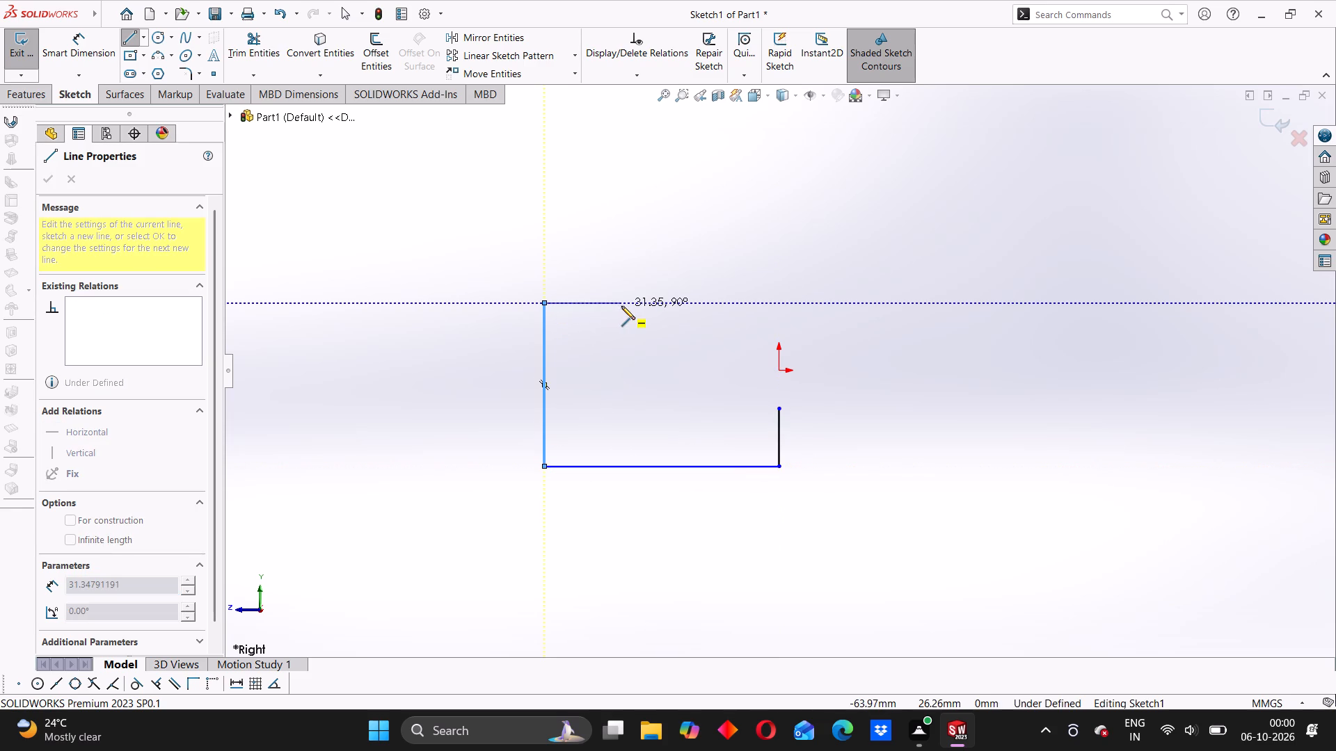
{"action": "left_click", "coordinate": [622, 306]}
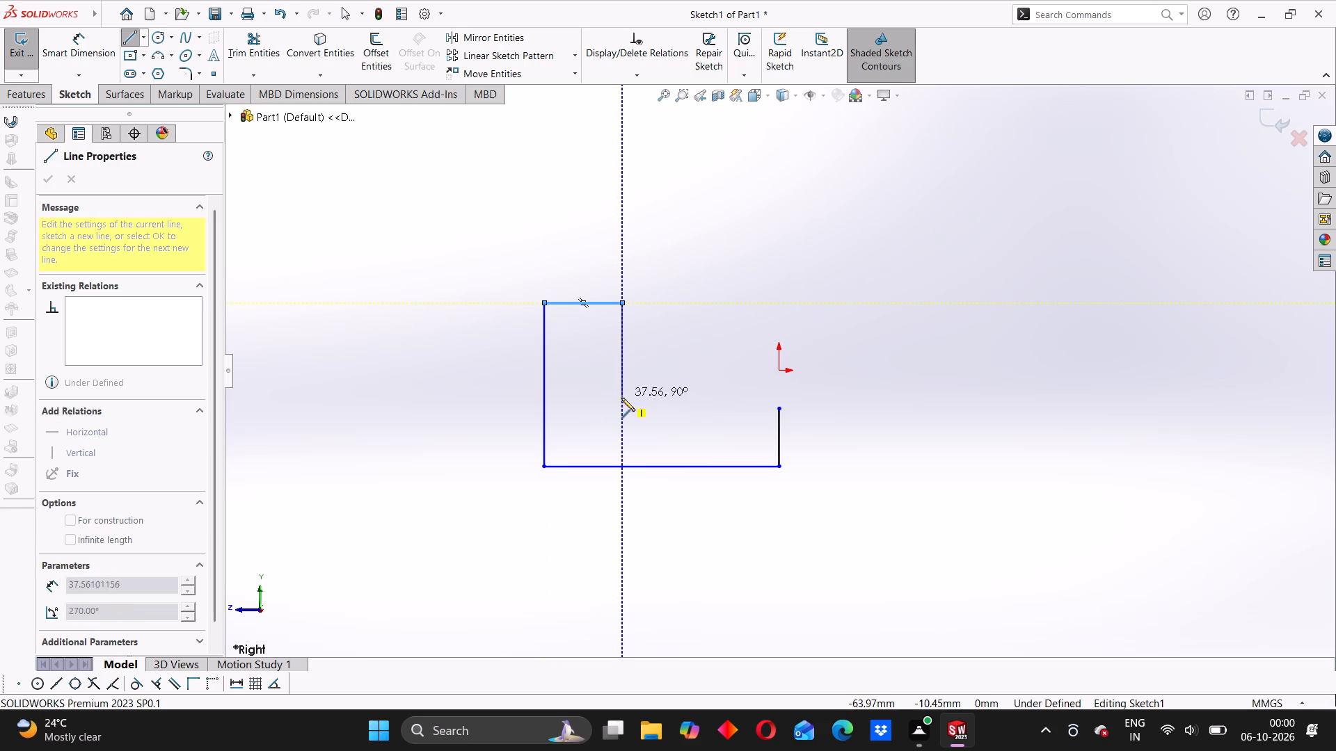
{"action": "left_click", "coordinate": [621, 408]}
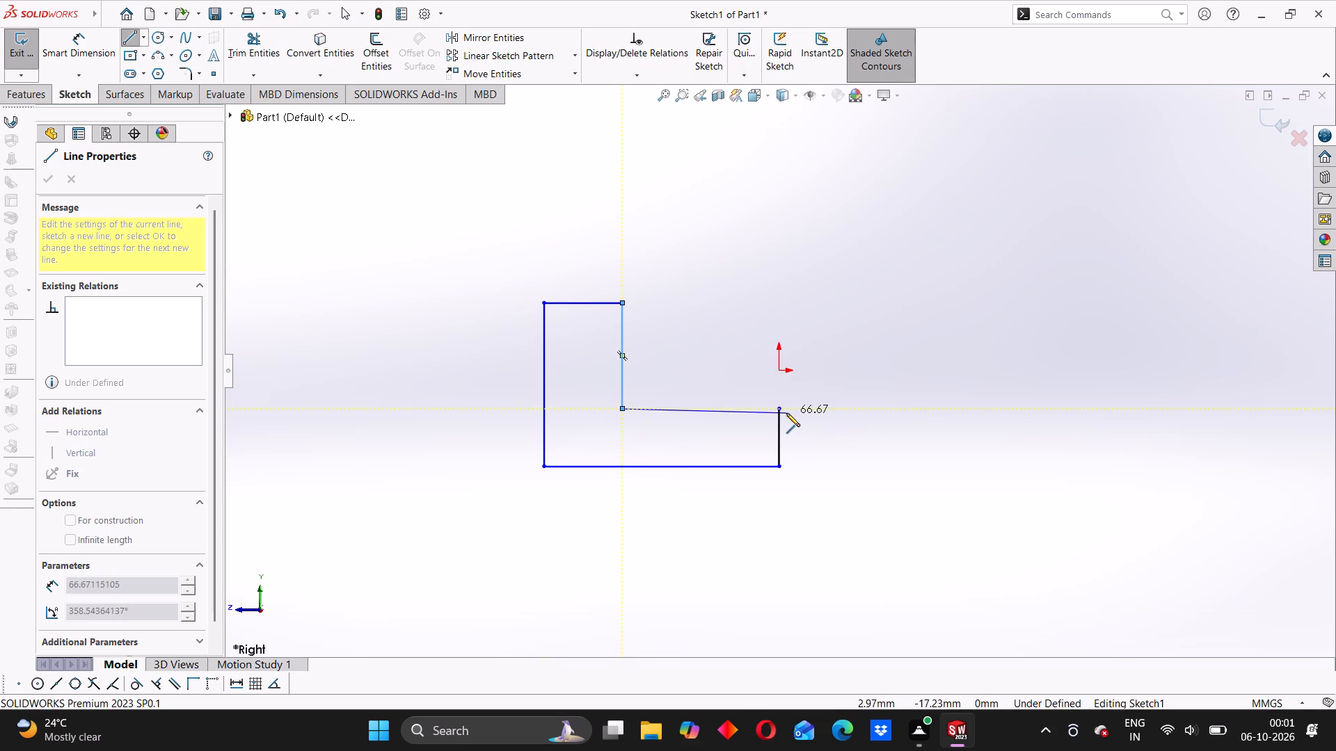
{"action": "left_click", "coordinate": [777, 408]}
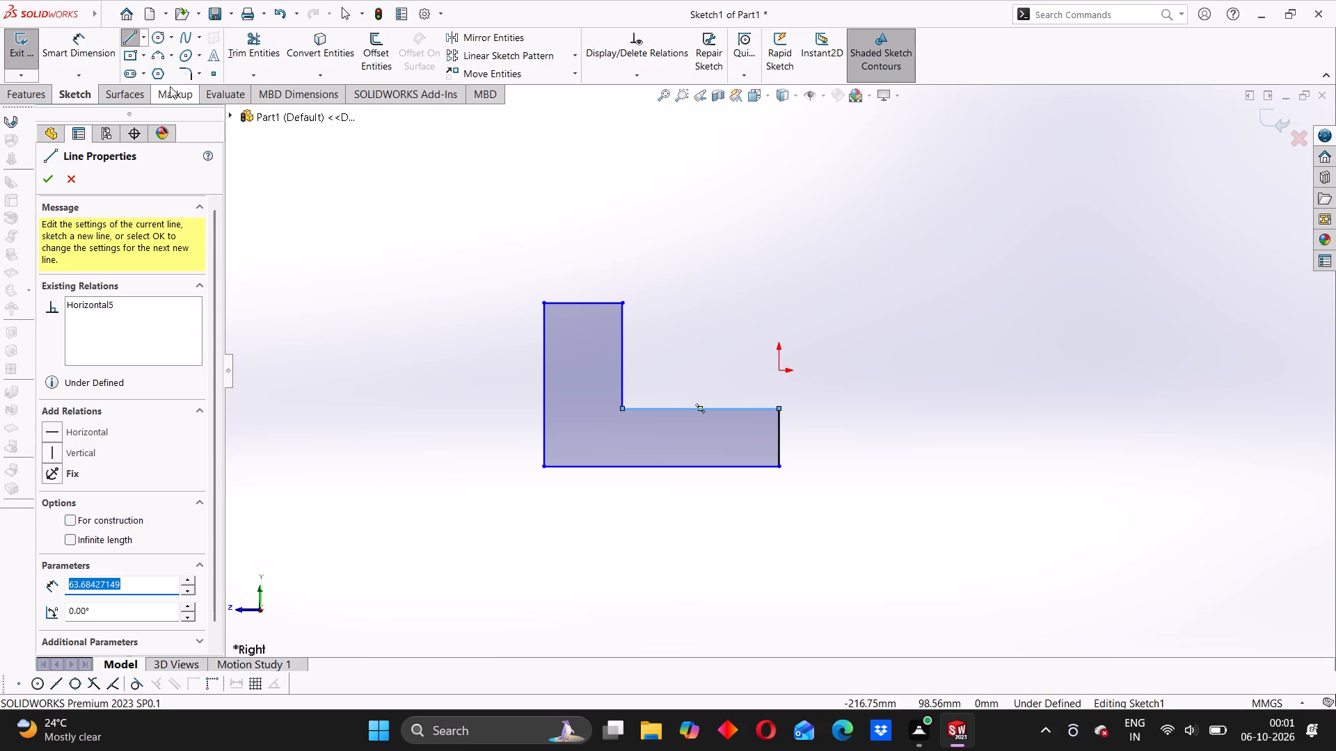
Draw a vertical centerline about 47 mm long through the origin down to the upper corner of the profile's thin end.
{"action": "left_click", "coordinate": [145, 34]}
{"action": "left_click", "coordinate": [157, 68]}
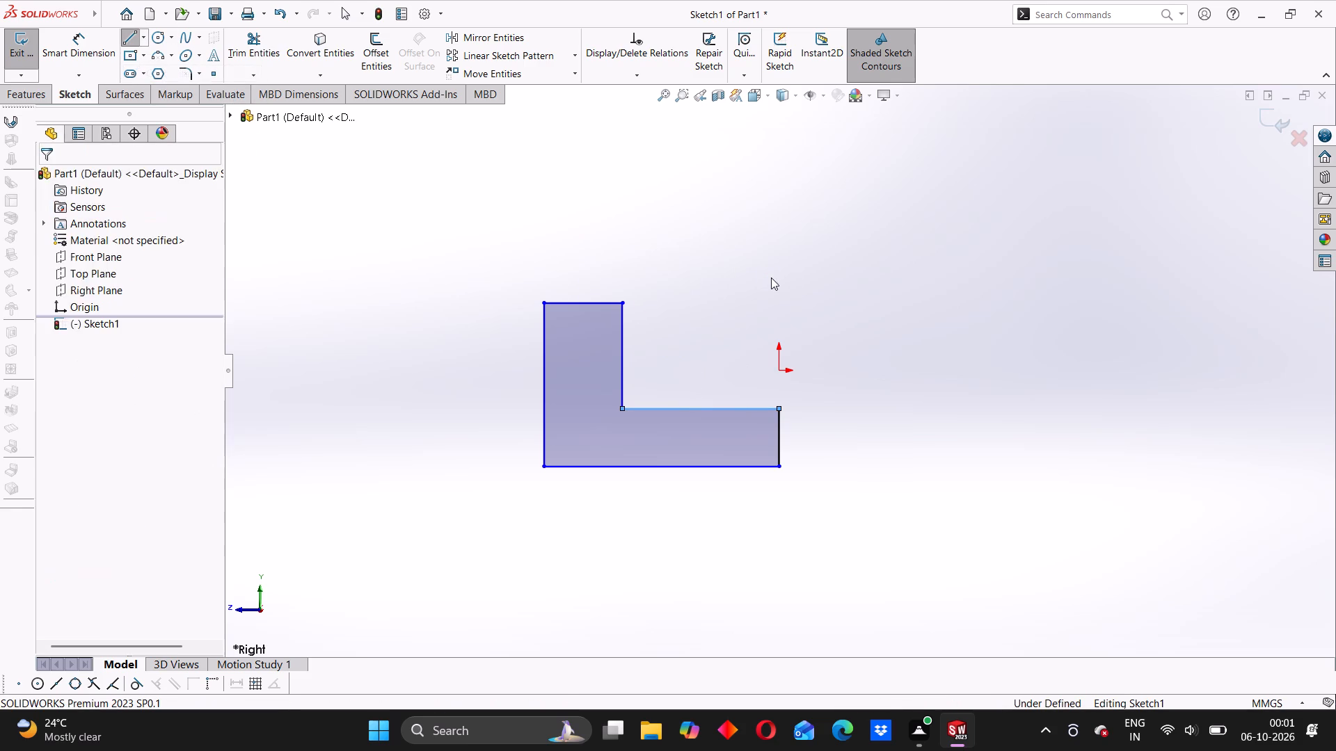
{"action": "left_click", "coordinate": [776, 293]}
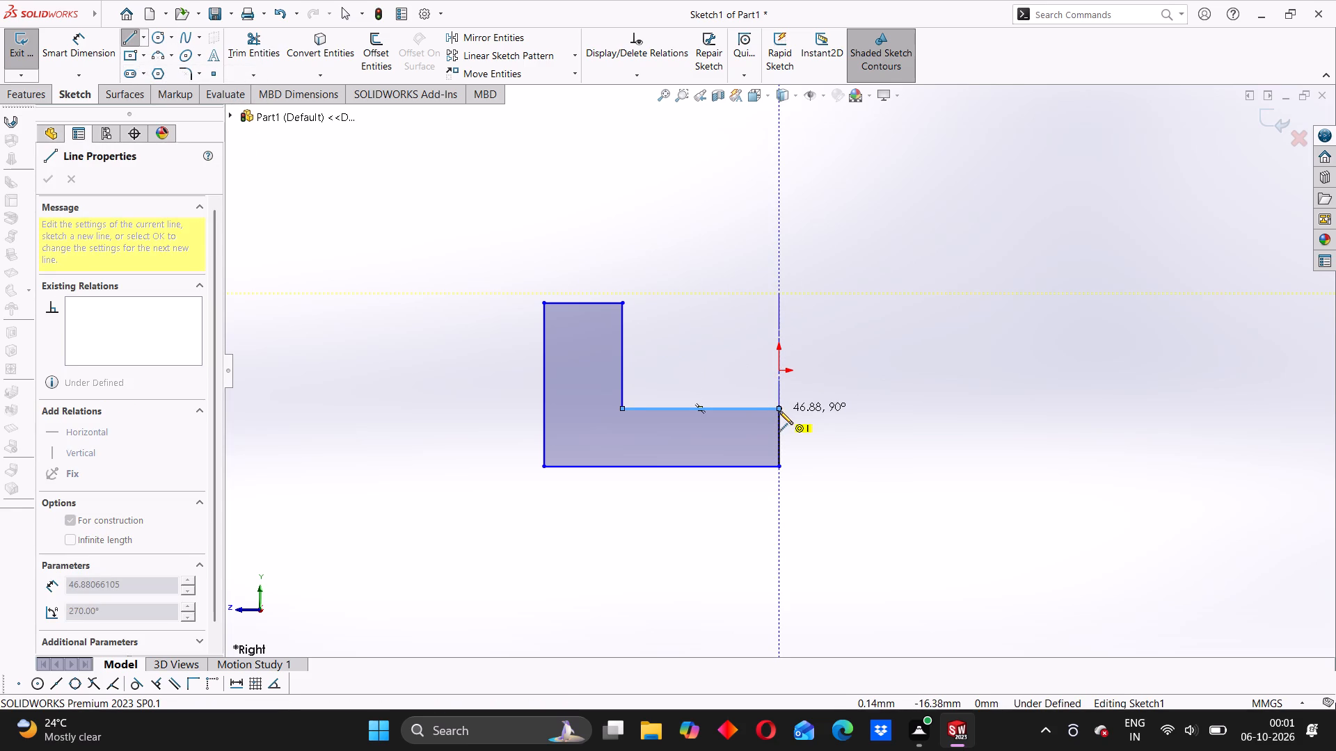
{"action": "left_click", "coordinate": [779, 411]}
{"action": "right_click", "coordinate": [703, 245]}
{"action": "left_click", "coordinate": [721, 257]}
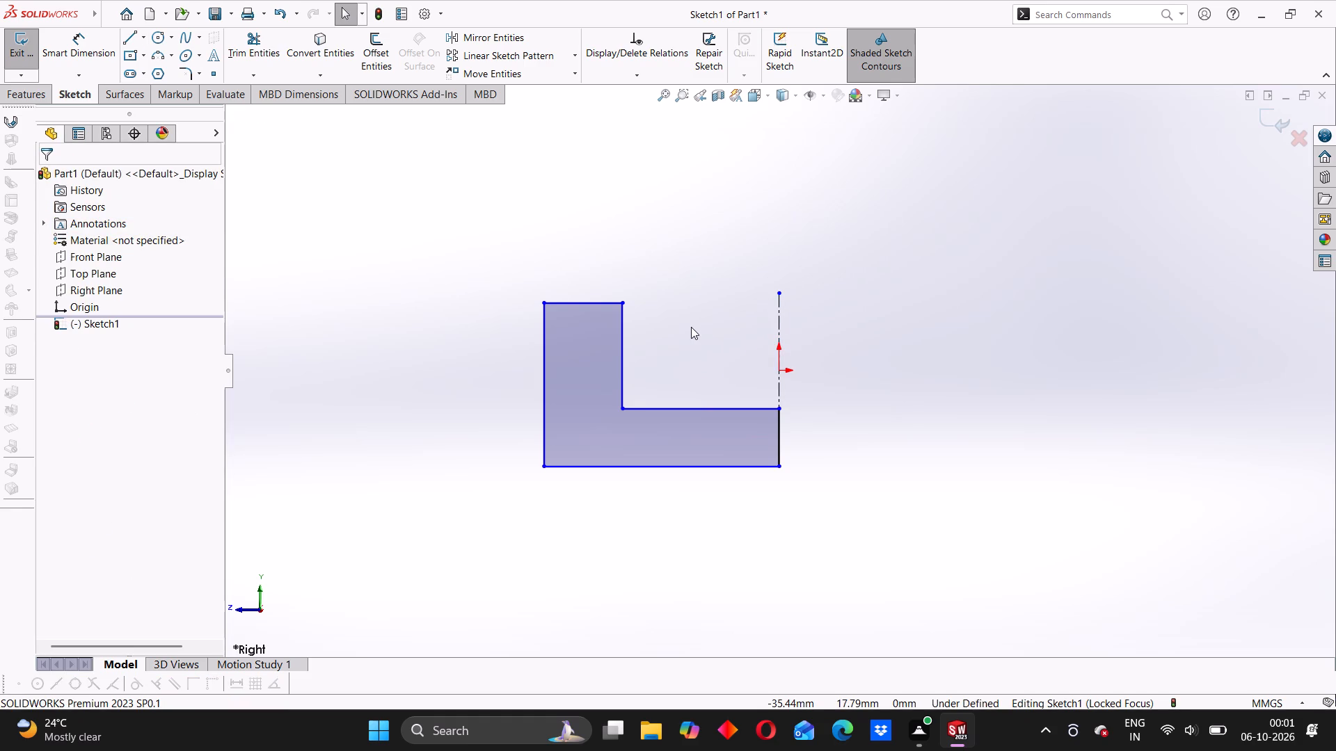
Dimension the L profile's bottom edge to 9 mm and its inner horizontal edge to 6 mm.
{"action": "left_click", "coordinate": [91, 55]}
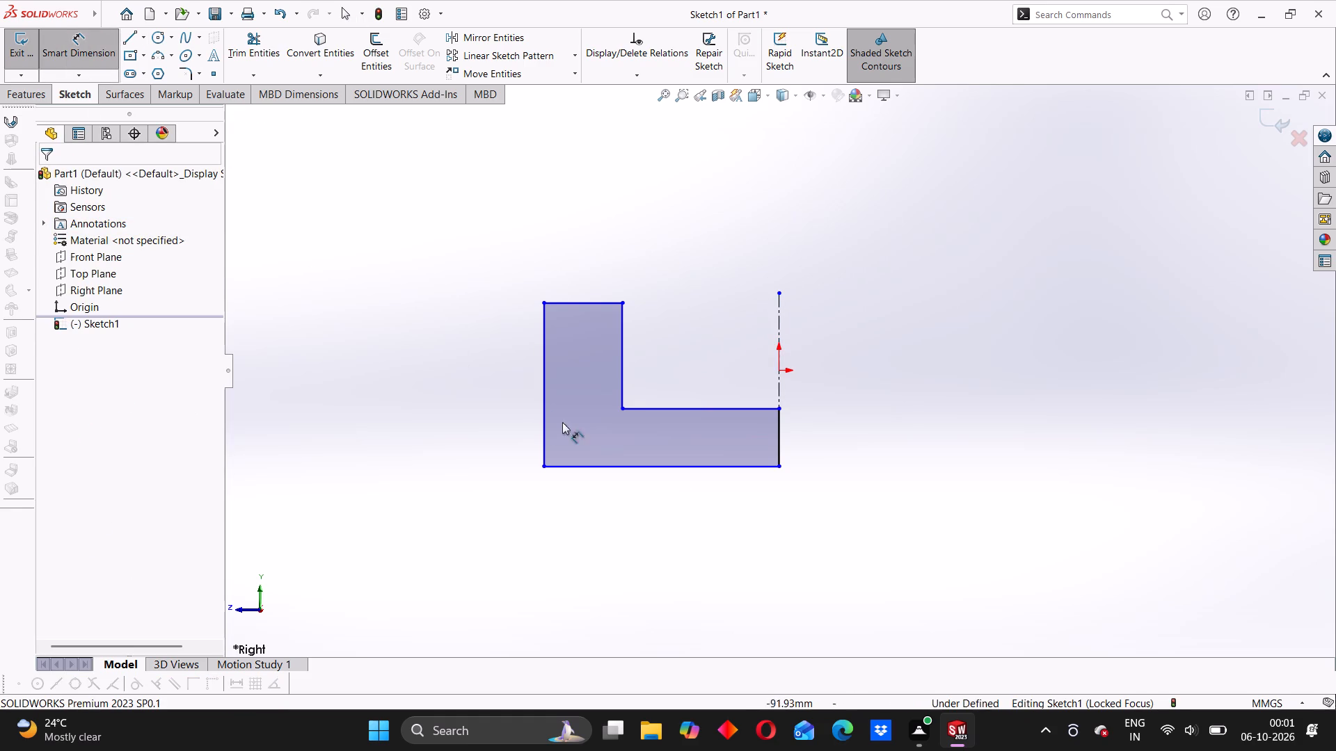
{"action": "left_click", "coordinate": [686, 469]}
{"action": "left_click", "coordinate": [676, 521]}
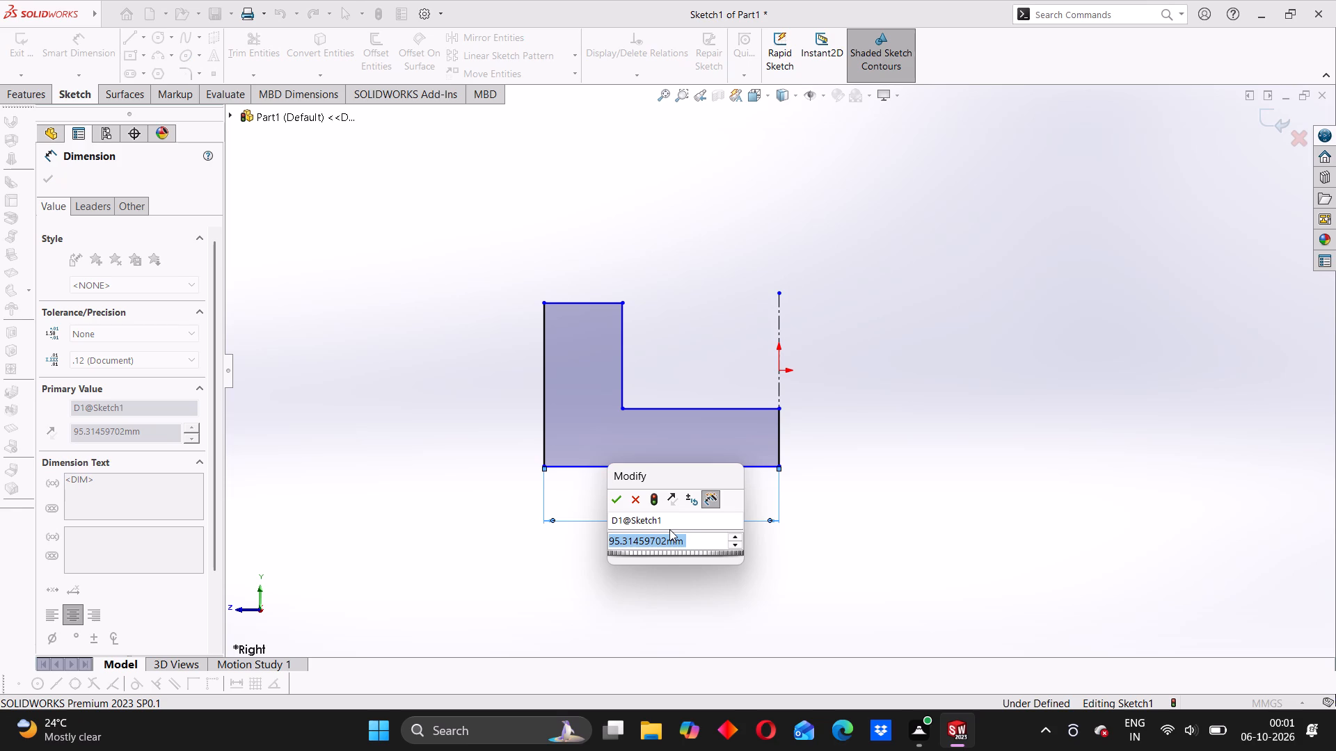
{"action": "key", "text": "9"}
{"action": "key", "text": "Return"}
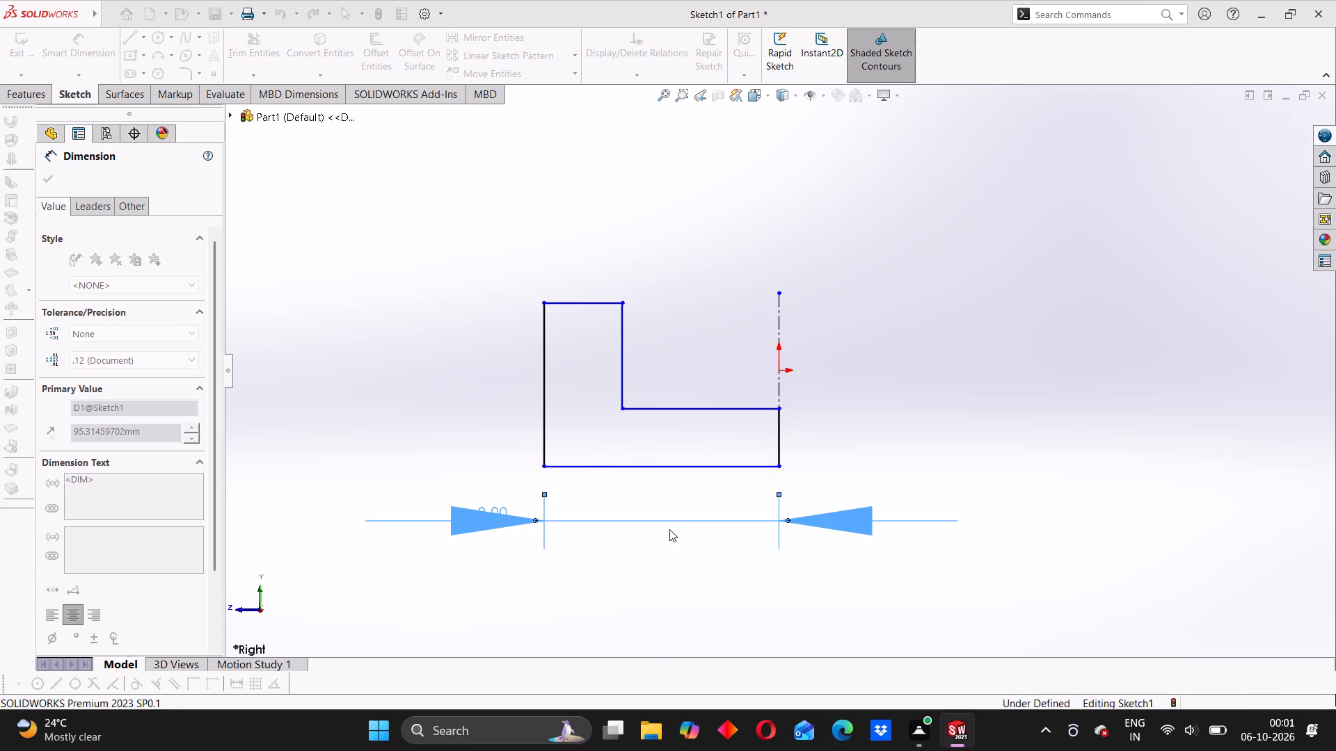
{"action": "left_click", "coordinate": [700, 409]}
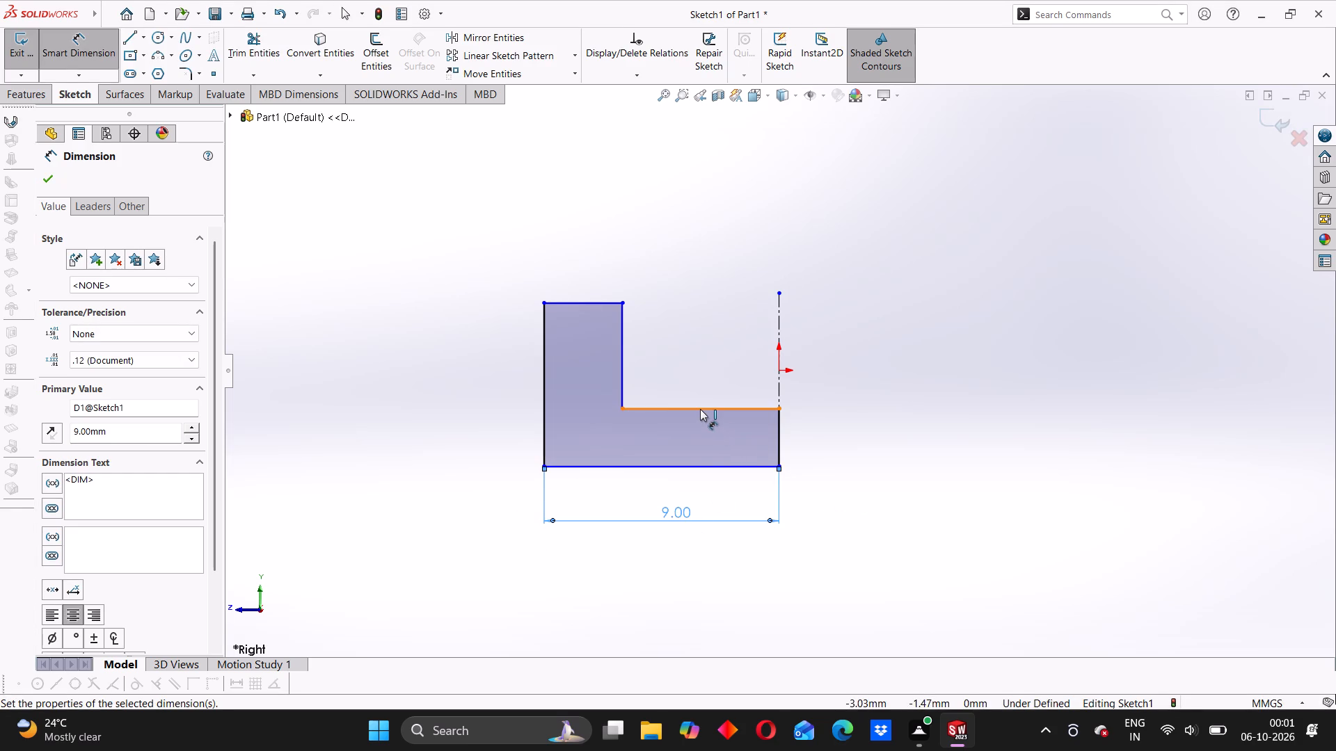
{"action": "left_click", "coordinate": [697, 437]}
{"action": "key", "text": "6"}
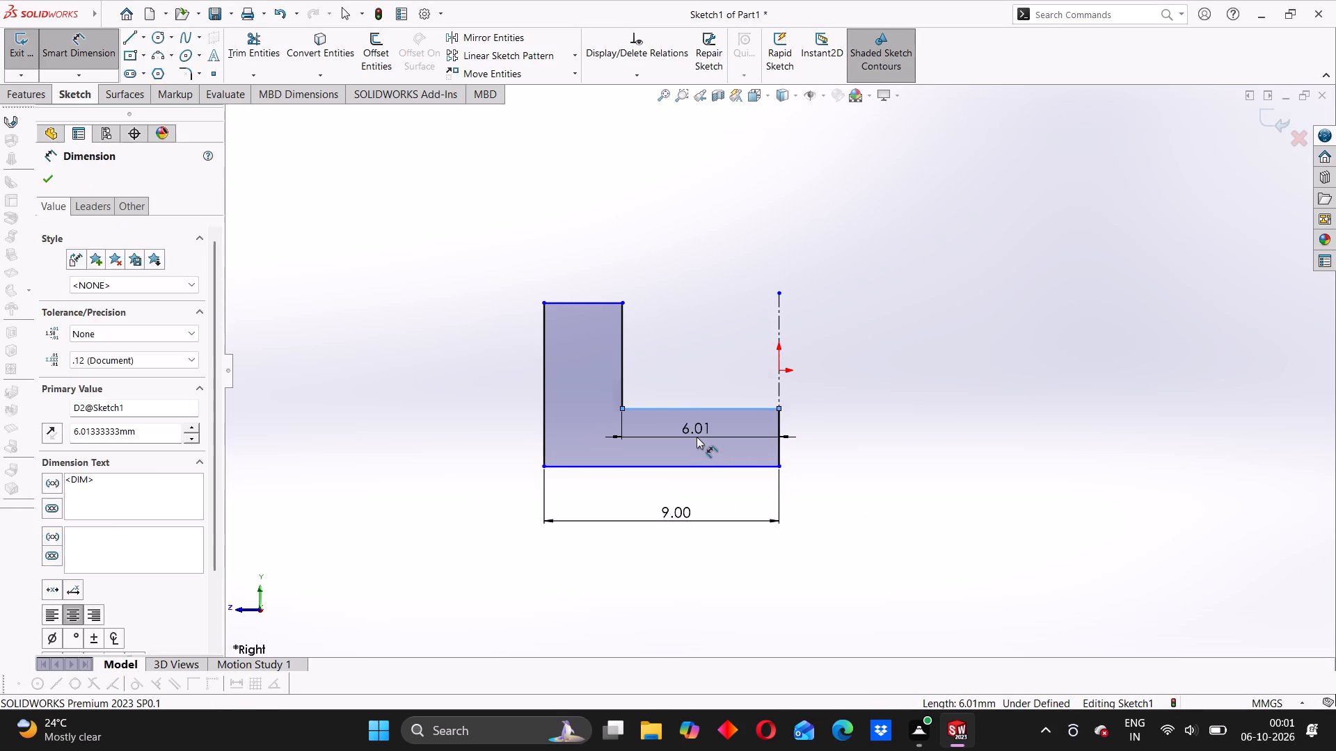
{"action": "key", "text": "Return"}
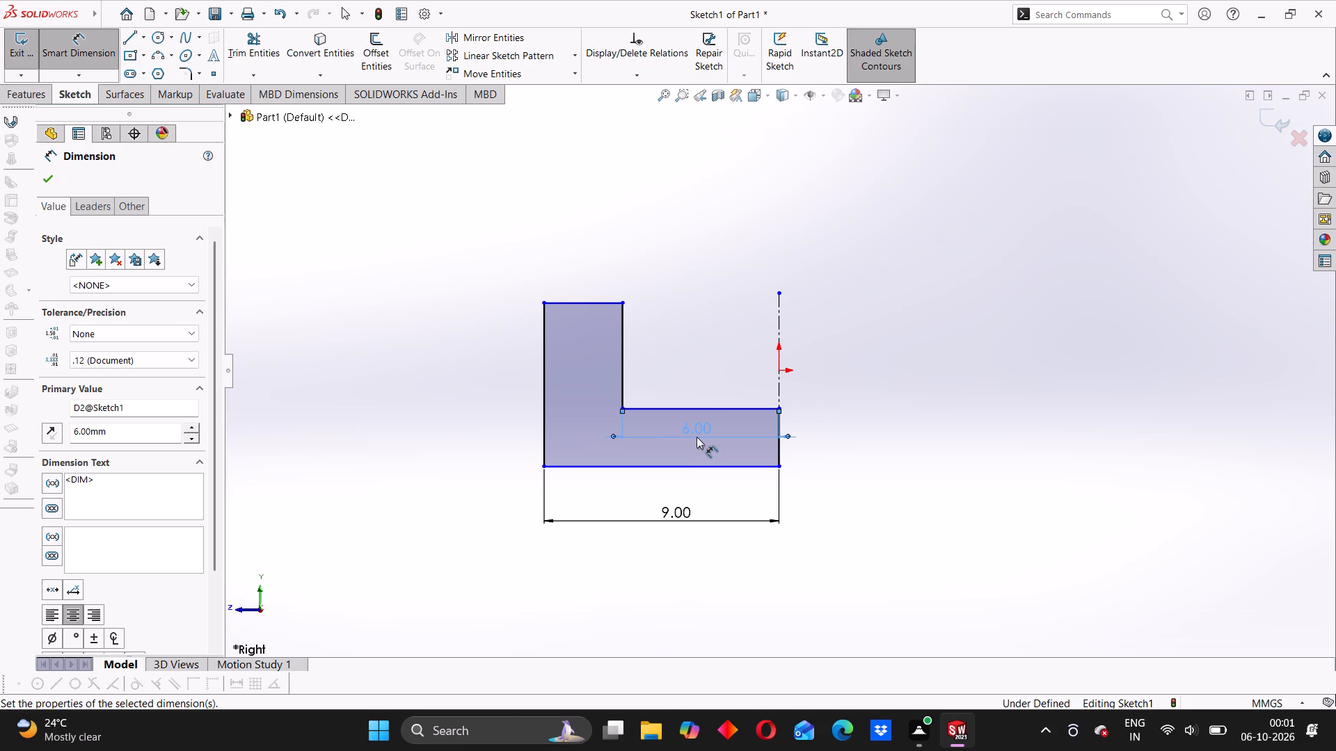
Dimension the L profile's inner vertical edge to 2.5 mm and its full outer height to 4 mm.
{"action": "left_click", "coordinate": [621, 342]}
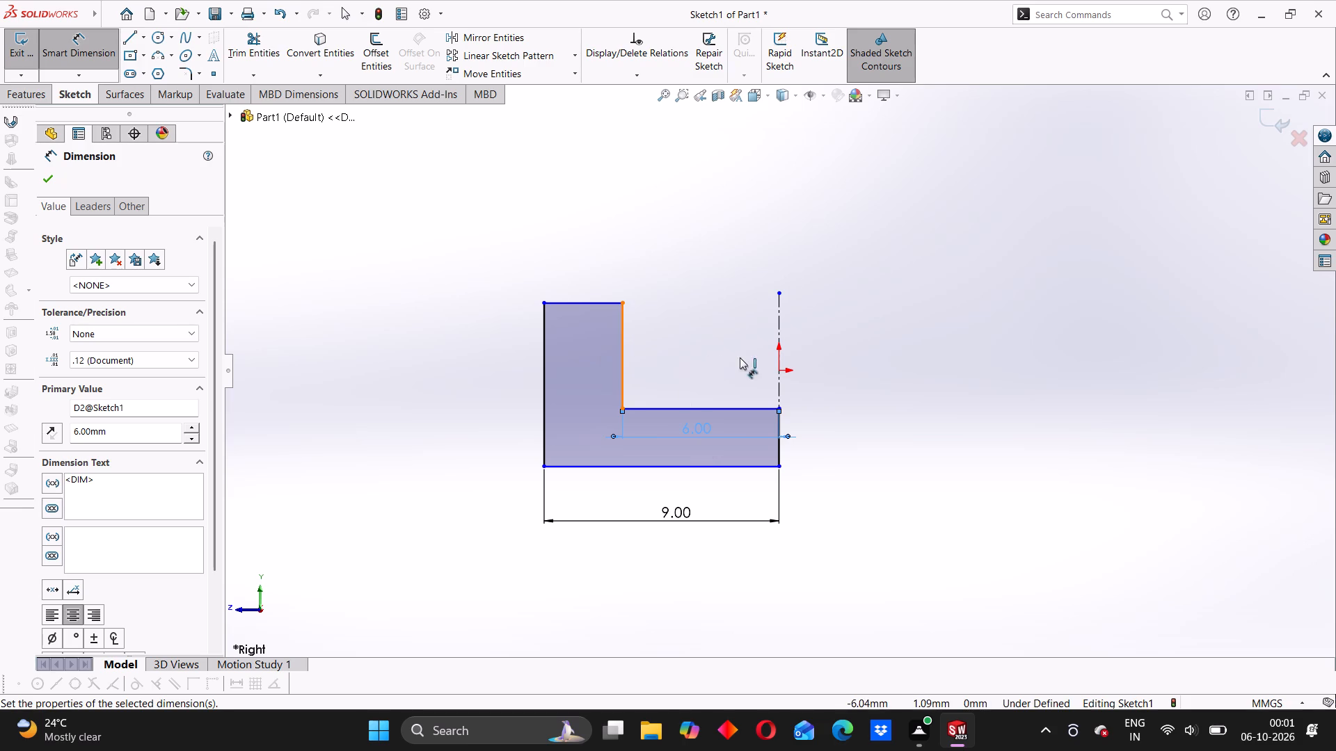
{"action": "left_click", "coordinate": [875, 362]}
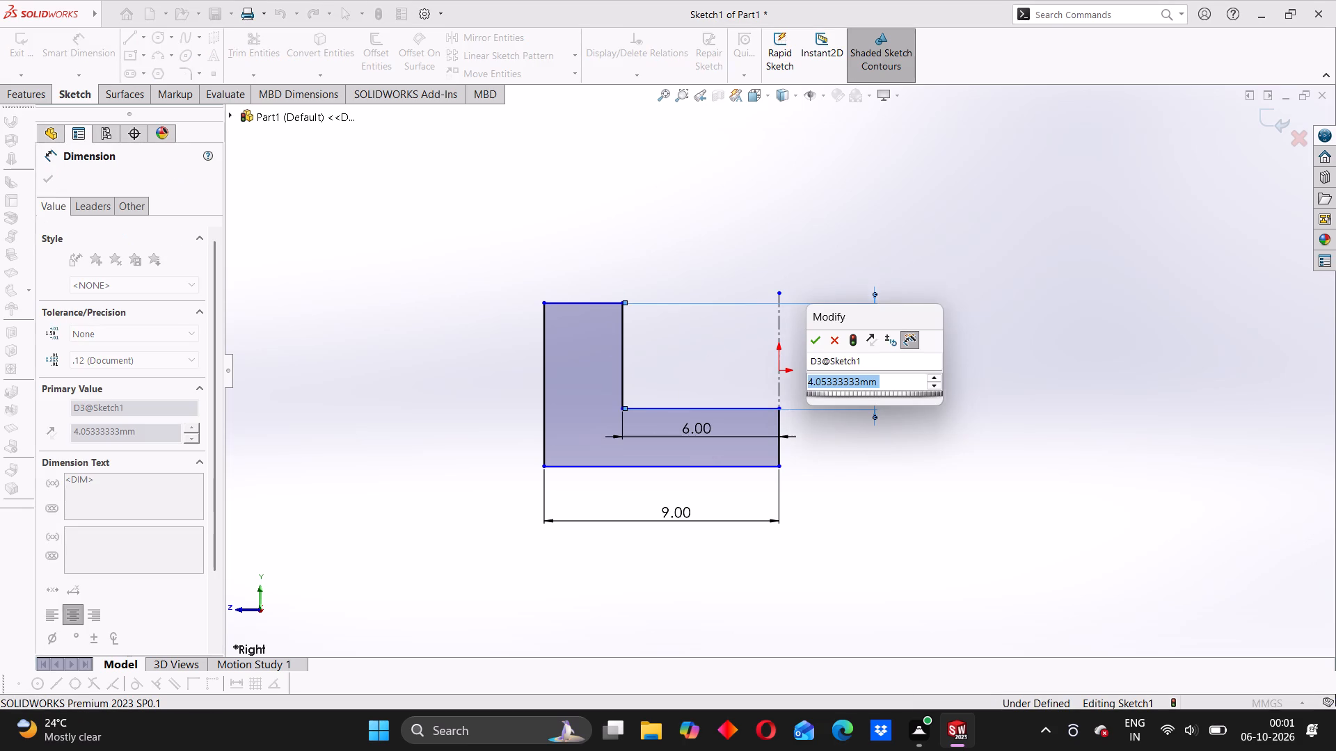
{"action": "type", "text": "2.5"}
{"action": "key", "text": "Return"}
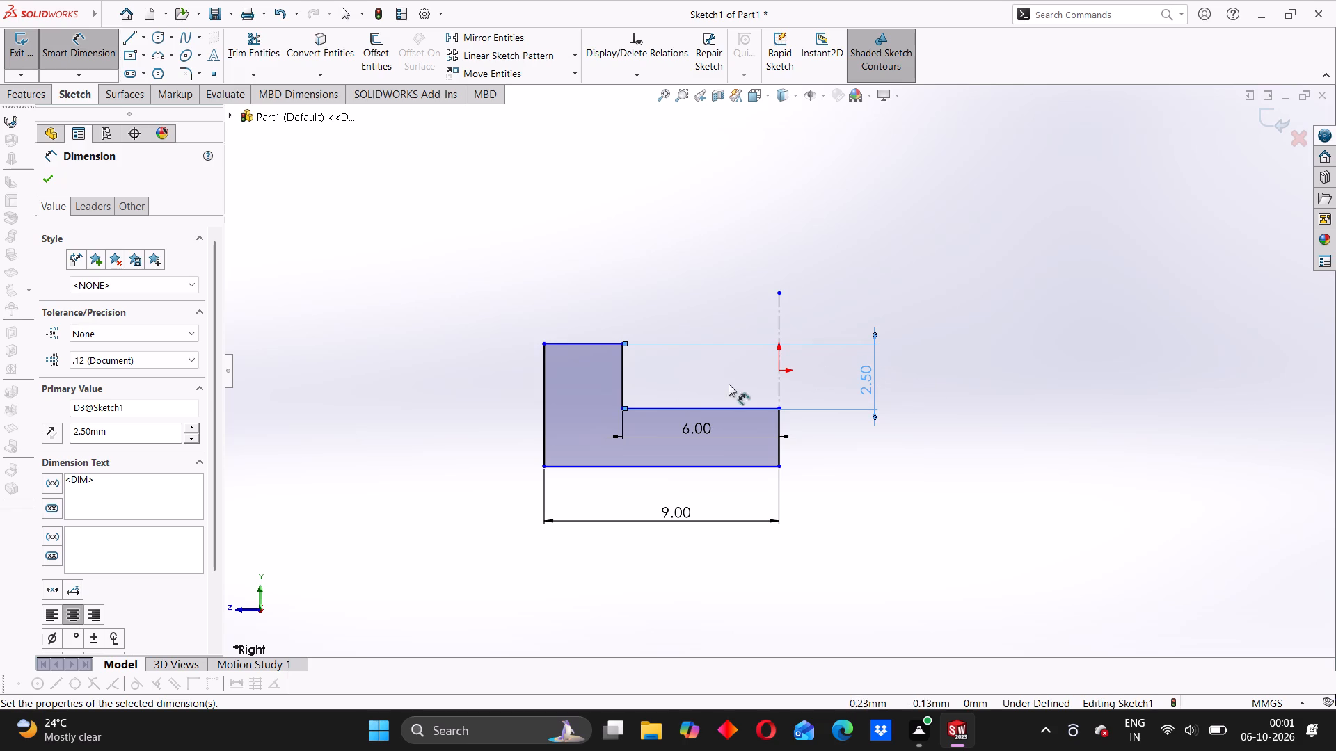
{"action": "left_click_drag", "start_coordinate": [541, 401], "coordinate": [530, 403]}
{"action": "left_click", "coordinate": [443, 402]}
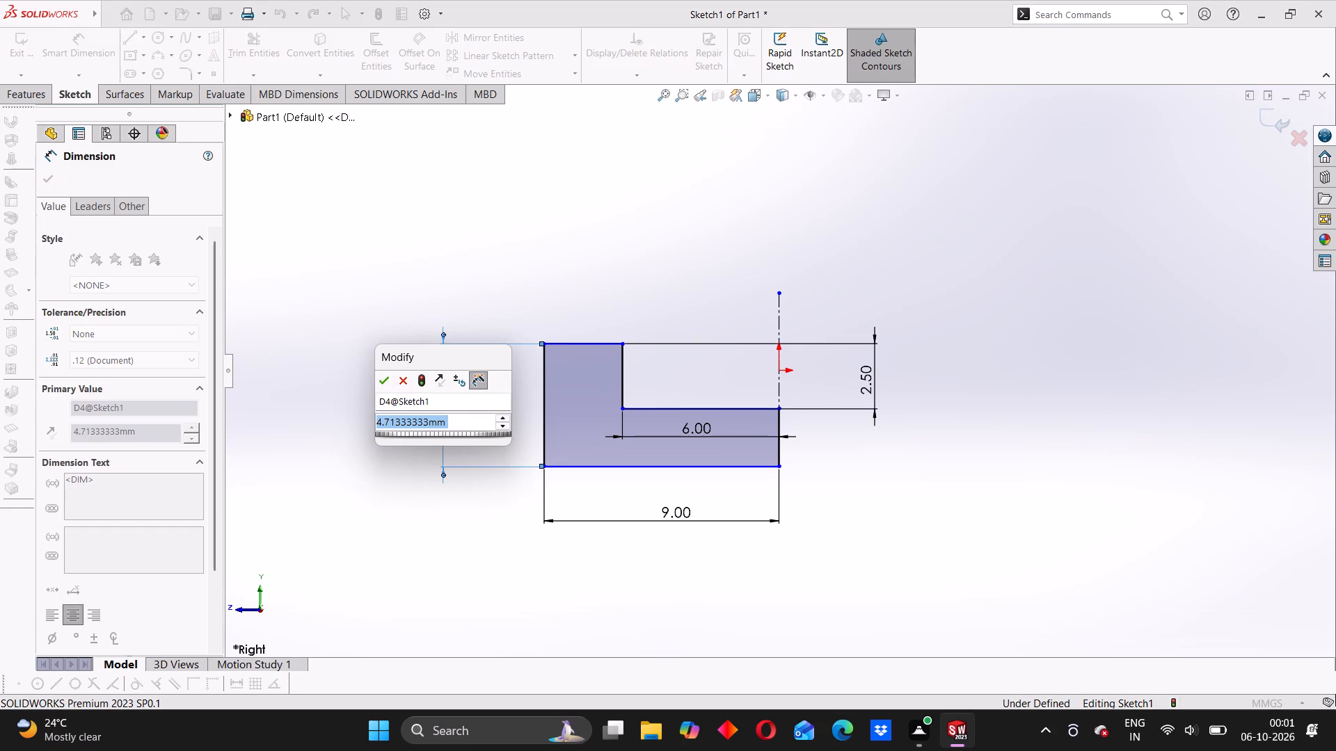
{"action": "key", "text": "4"}
{"action": "key", "text": "Return"}
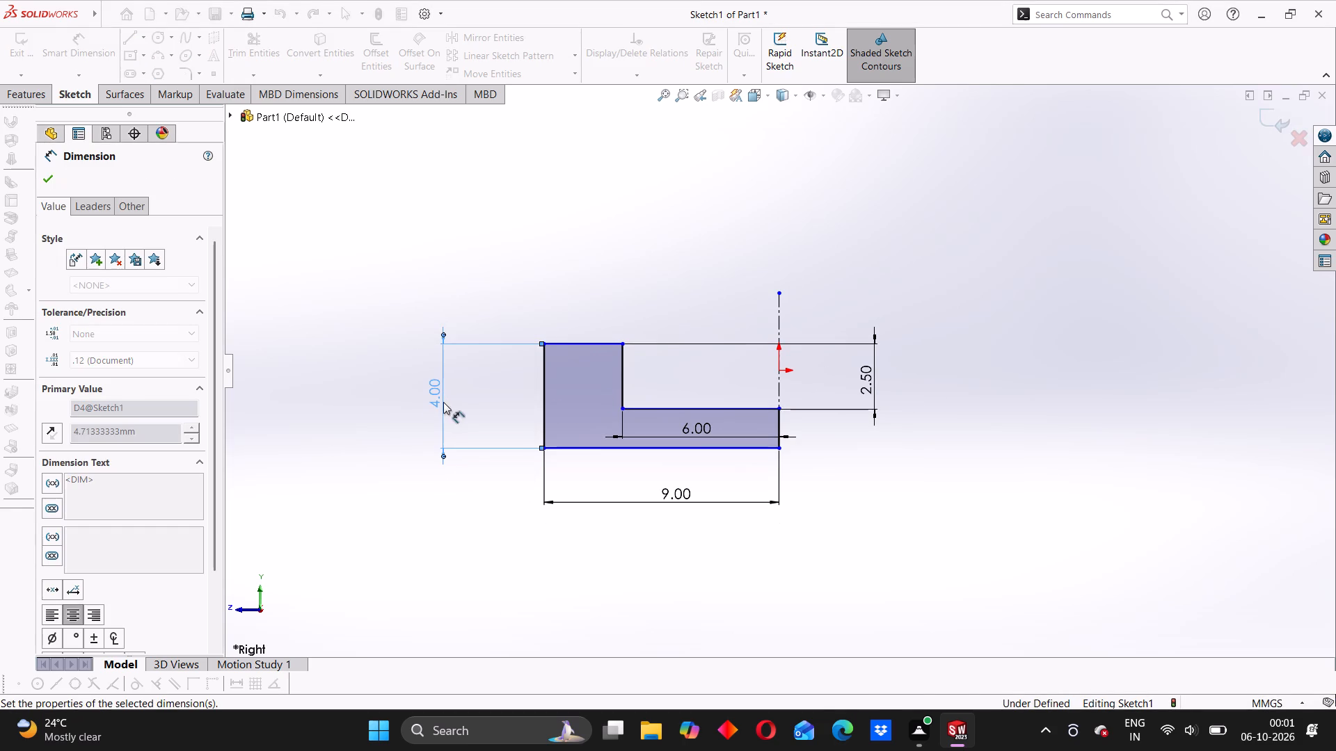
{"action": "left_click", "coordinate": [468, 535]}
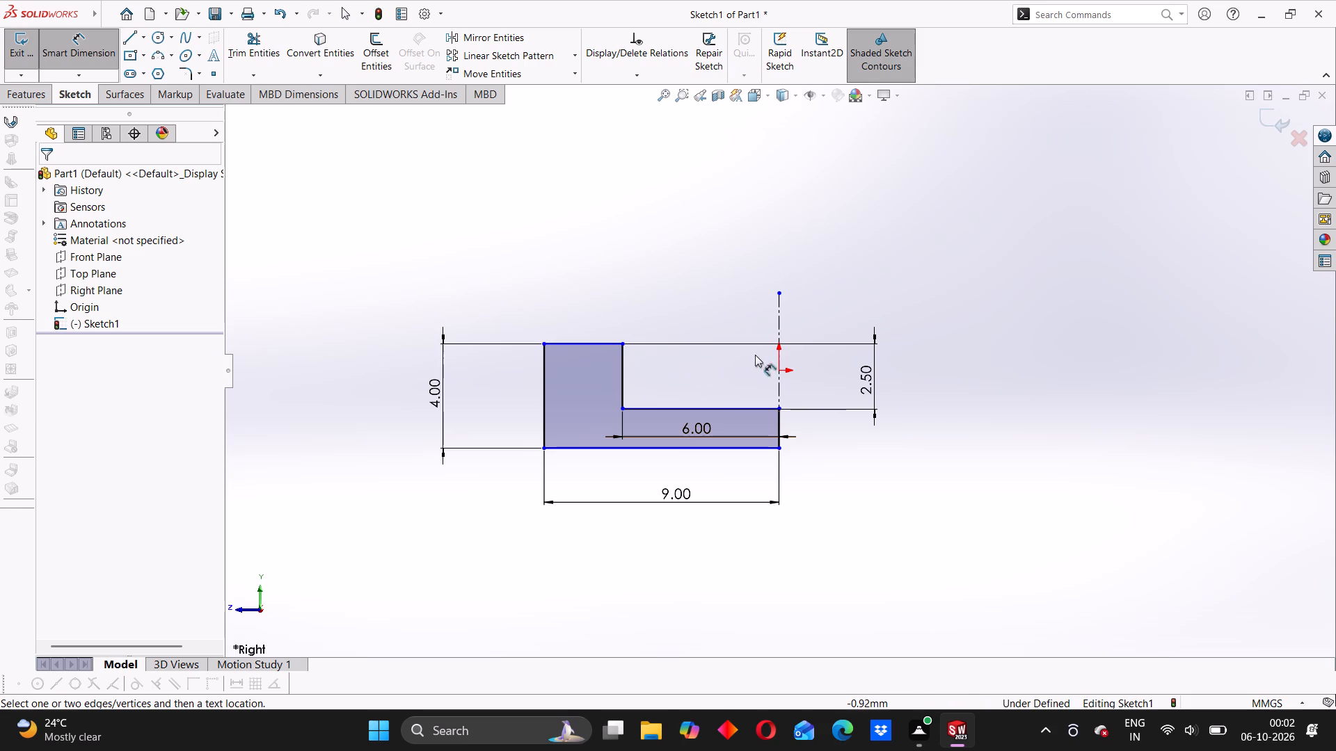
Dimension the vertical distance from the origin to the profile's top edge, keeping the distance as drawn.
{"action": "left_click", "coordinate": [777, 367]}
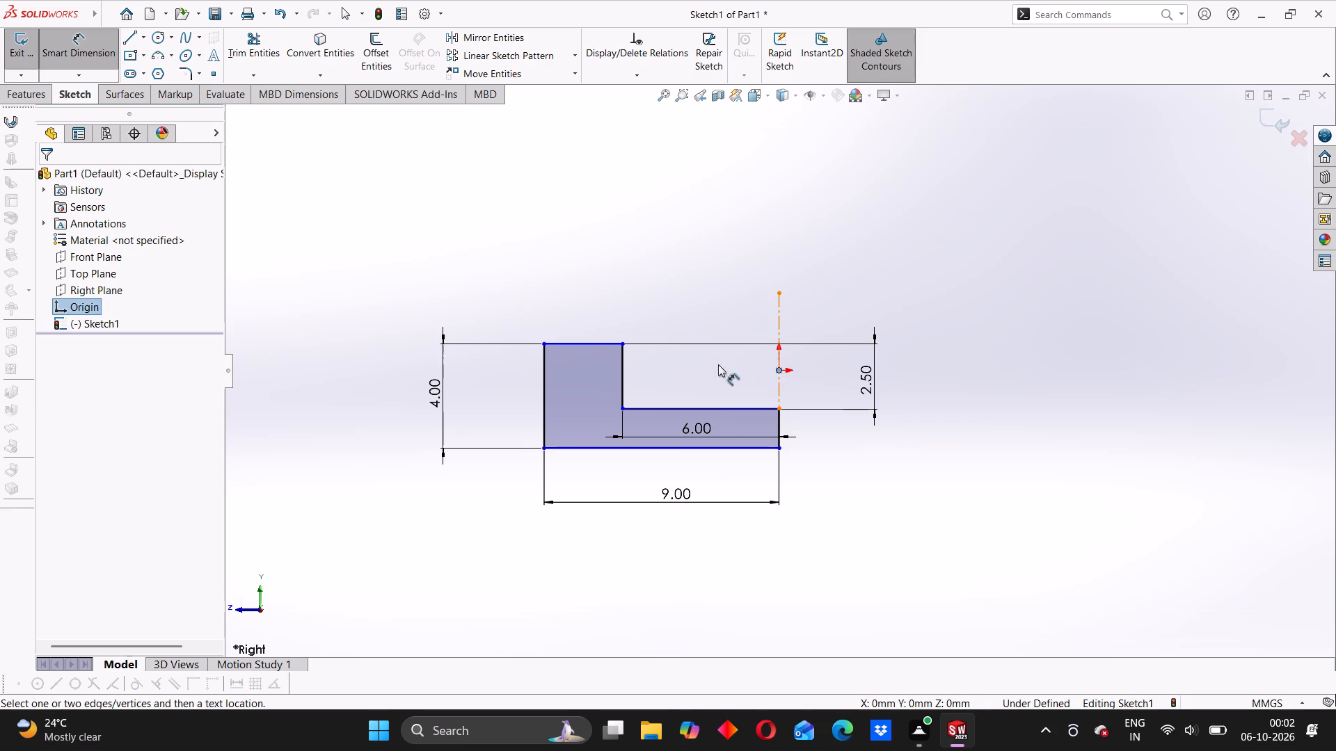
{"action": "left_click", "coordinate": [608, 344]}
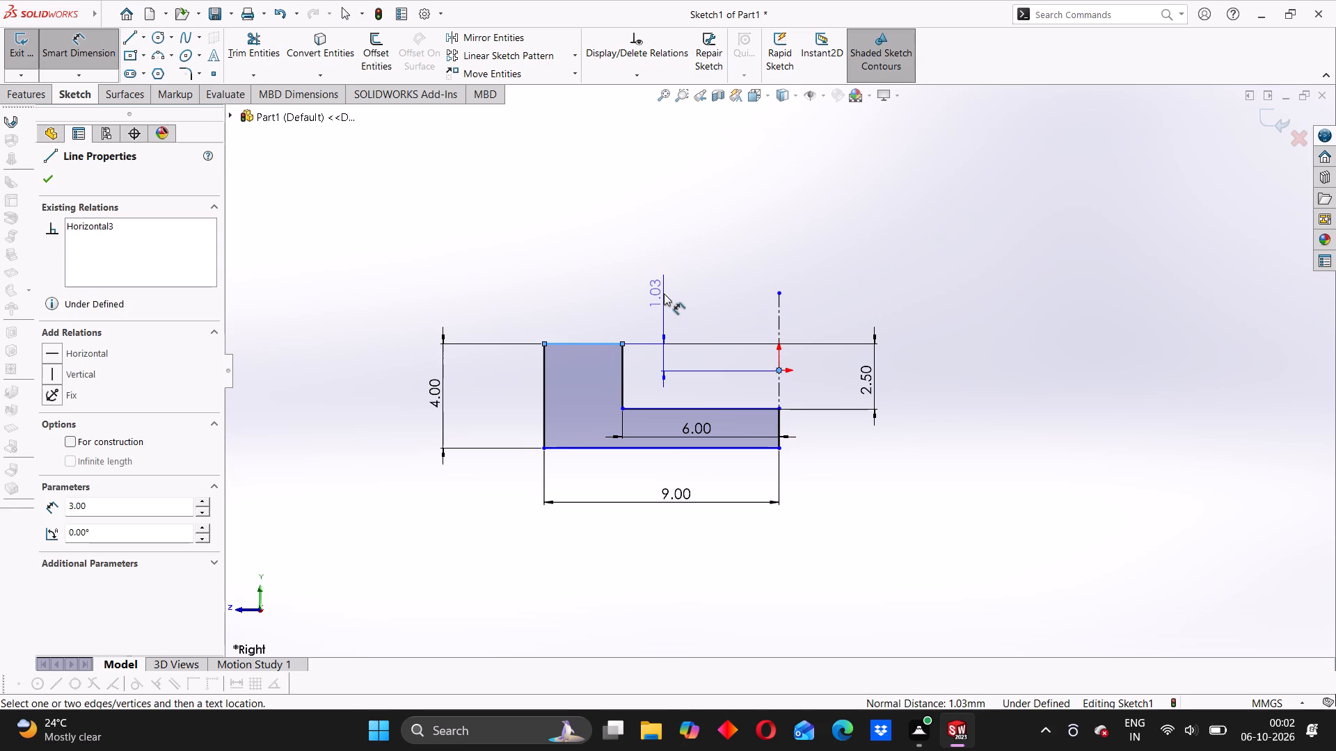
{"action": "left_click", "coordinate": [665, 293]}
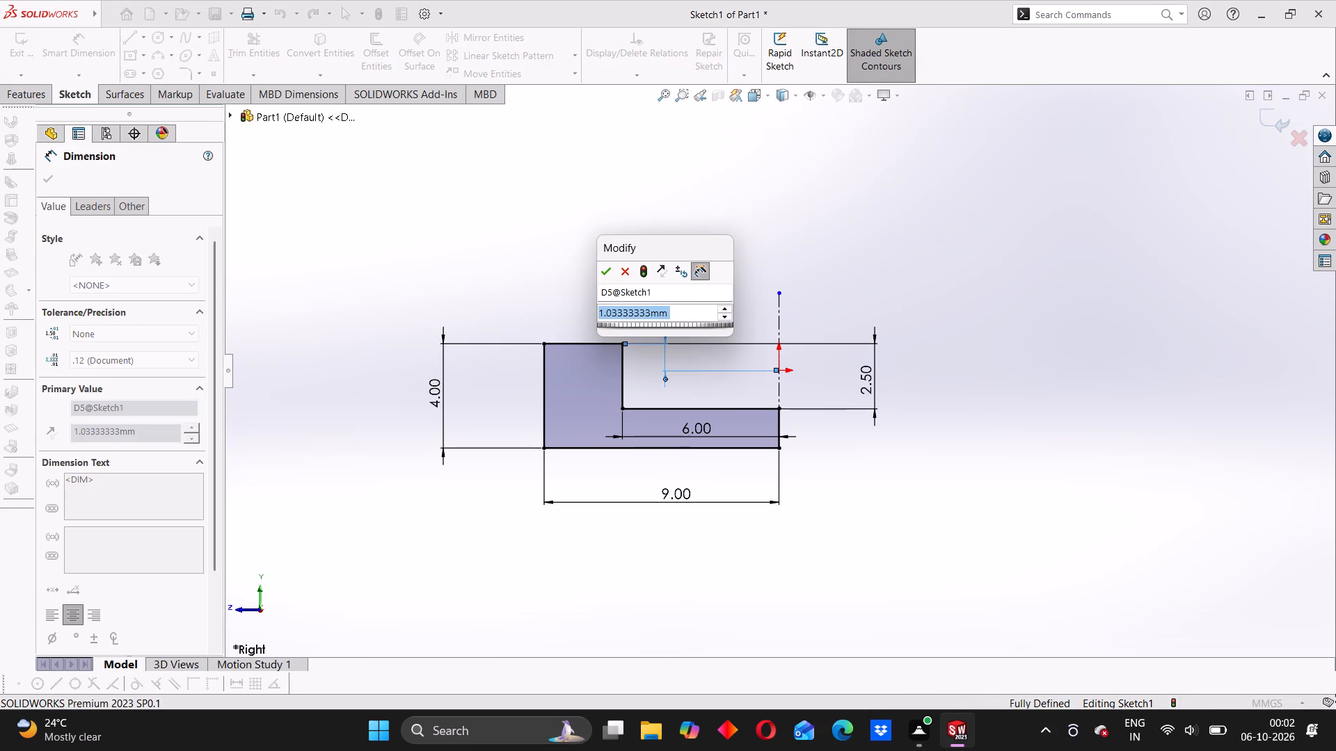
{"action": "left_click", "coordinate": [605, 270]}
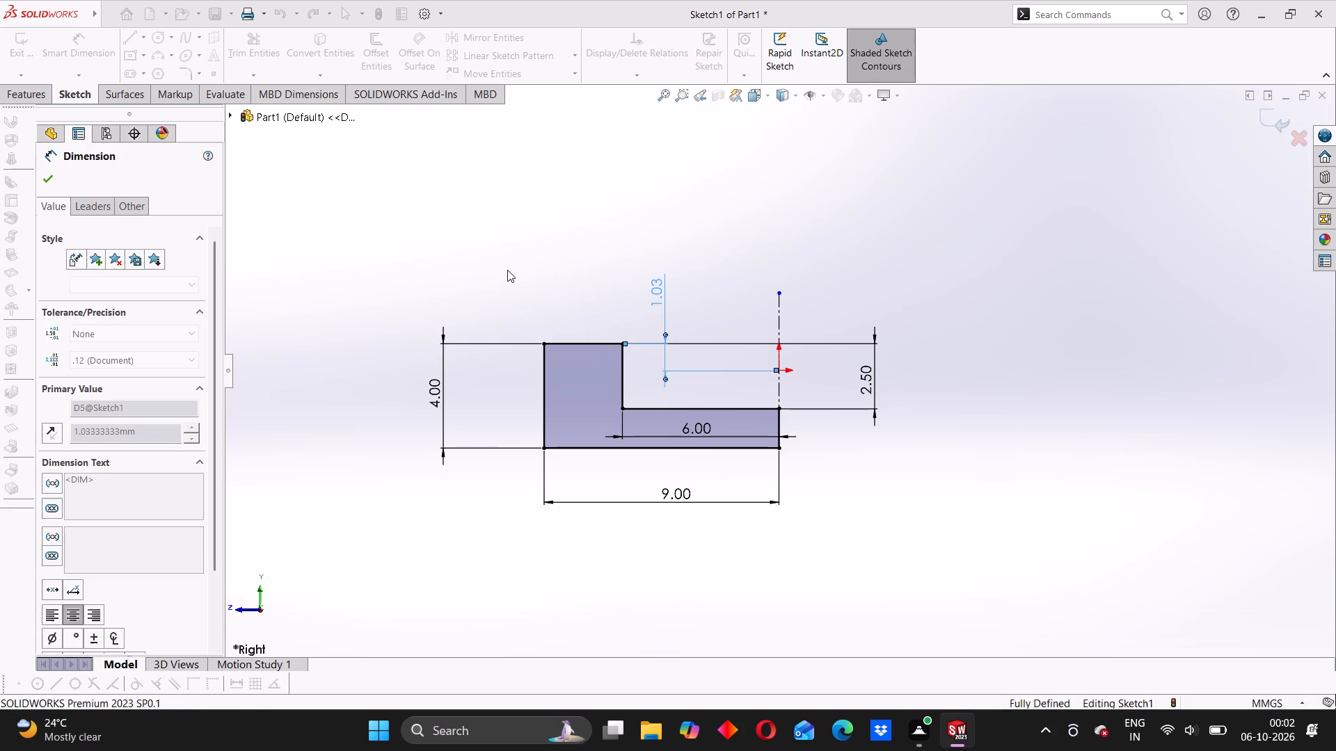
{"action": "left_click", "coordinate": [489, 270]}
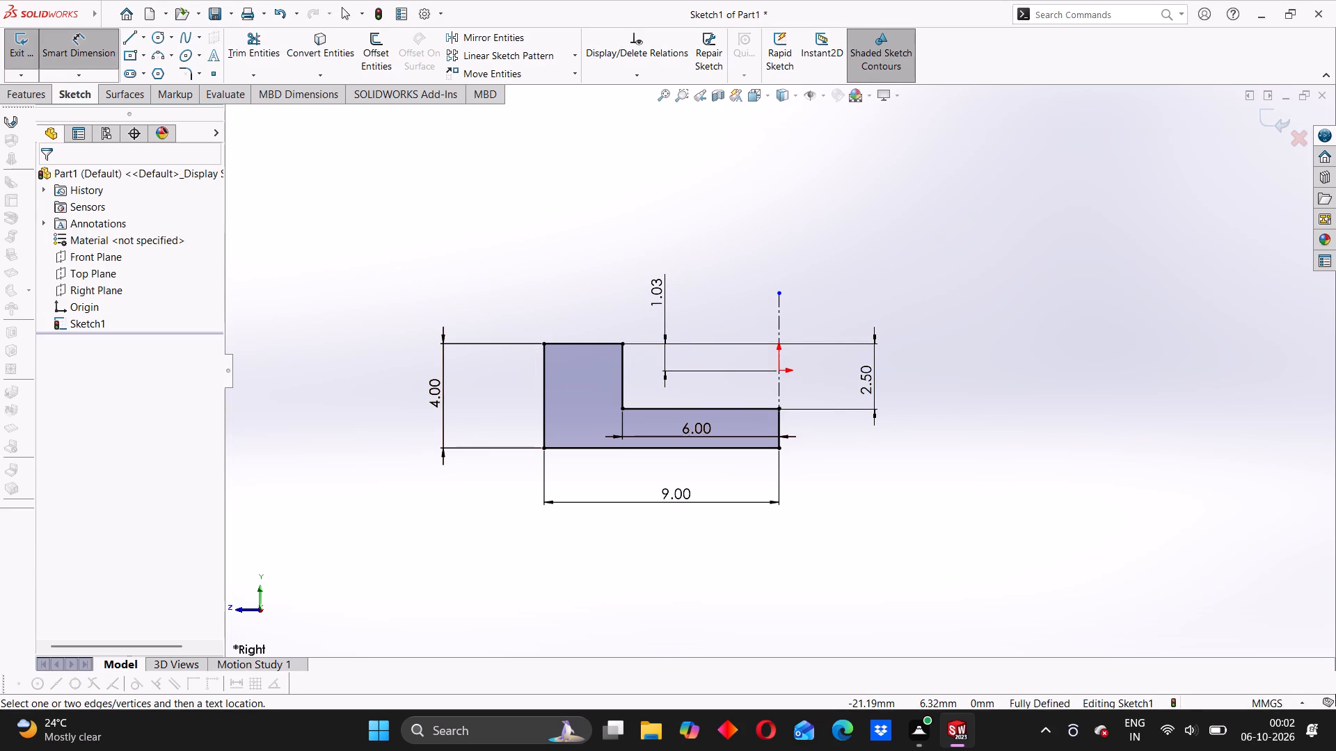
Revolve the L profile 360 degrees about the short top edge of its thick end.
{"action": "left_click", "coordinate": [13, 99]}
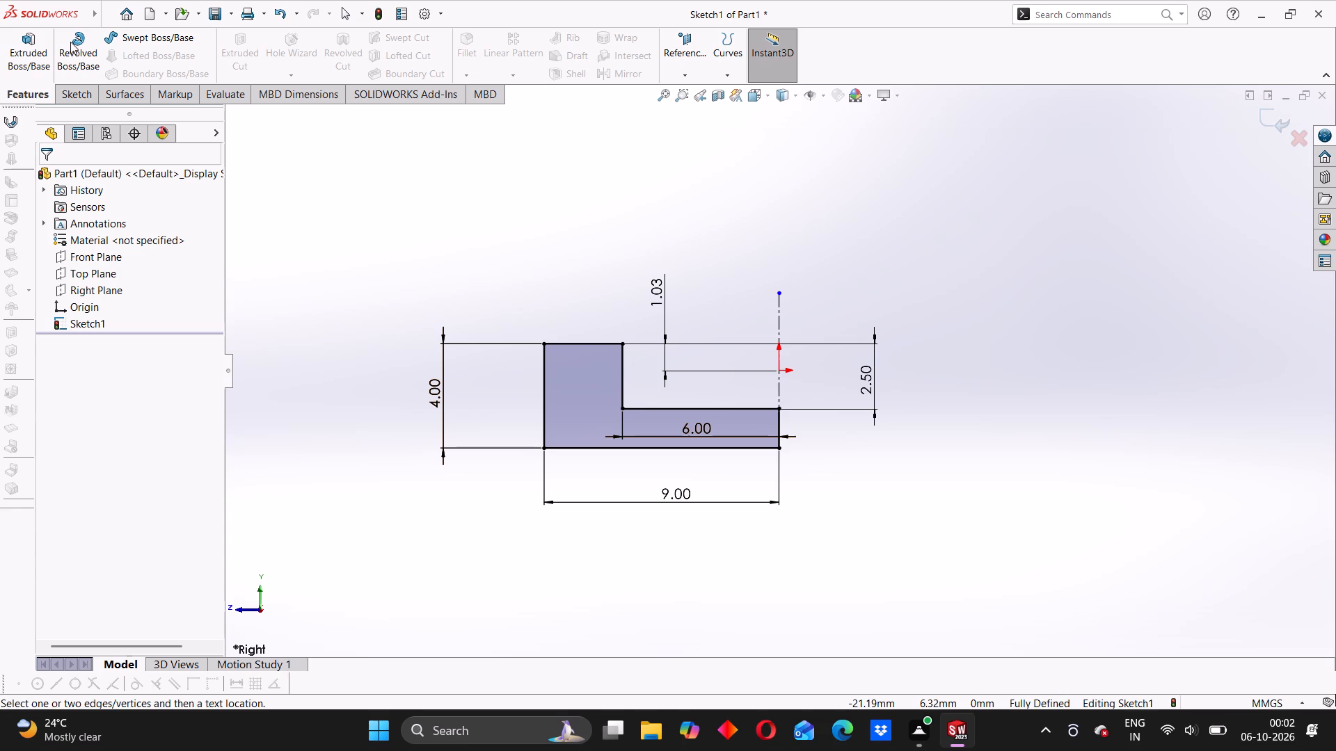
{"action": "left_click", "coordinate": [75, 40]}
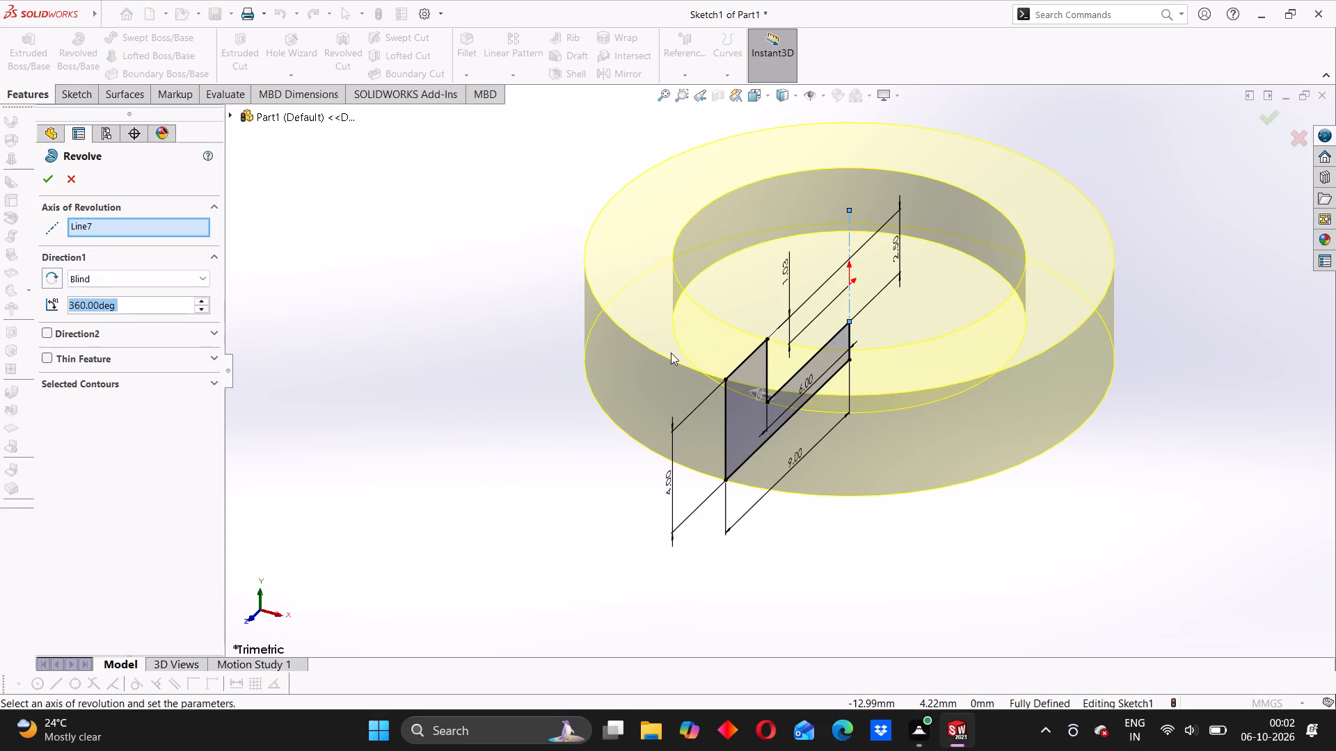
{"action": "scroll", "coordinate": [796, 371], "scroll_direction": "up", "scroll_amount": 2}
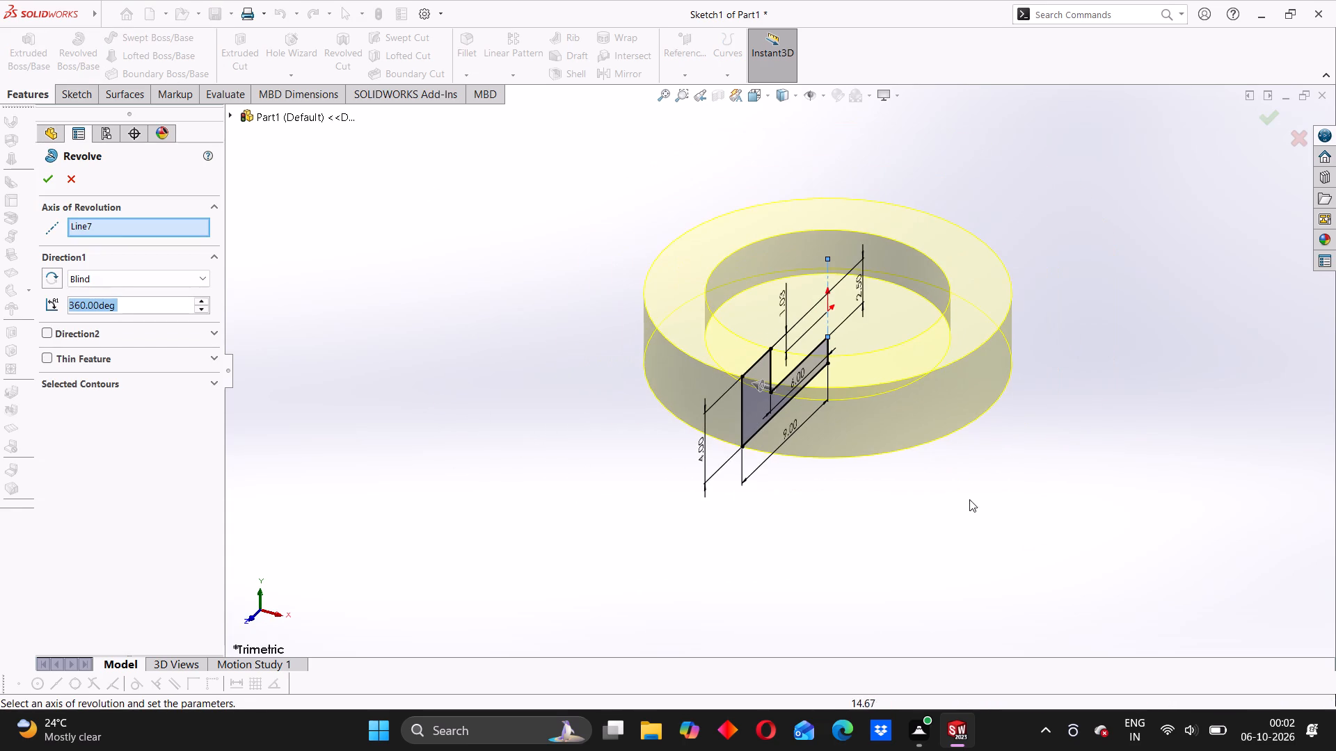
{"action": "middle_click_drag", "start_coordinate": [973, 503], "coordinate": [791, 562]}
{"action": "scroll", "coordinate": [804, 316], "scroll_direction": "down", "scroll_amount": 1}
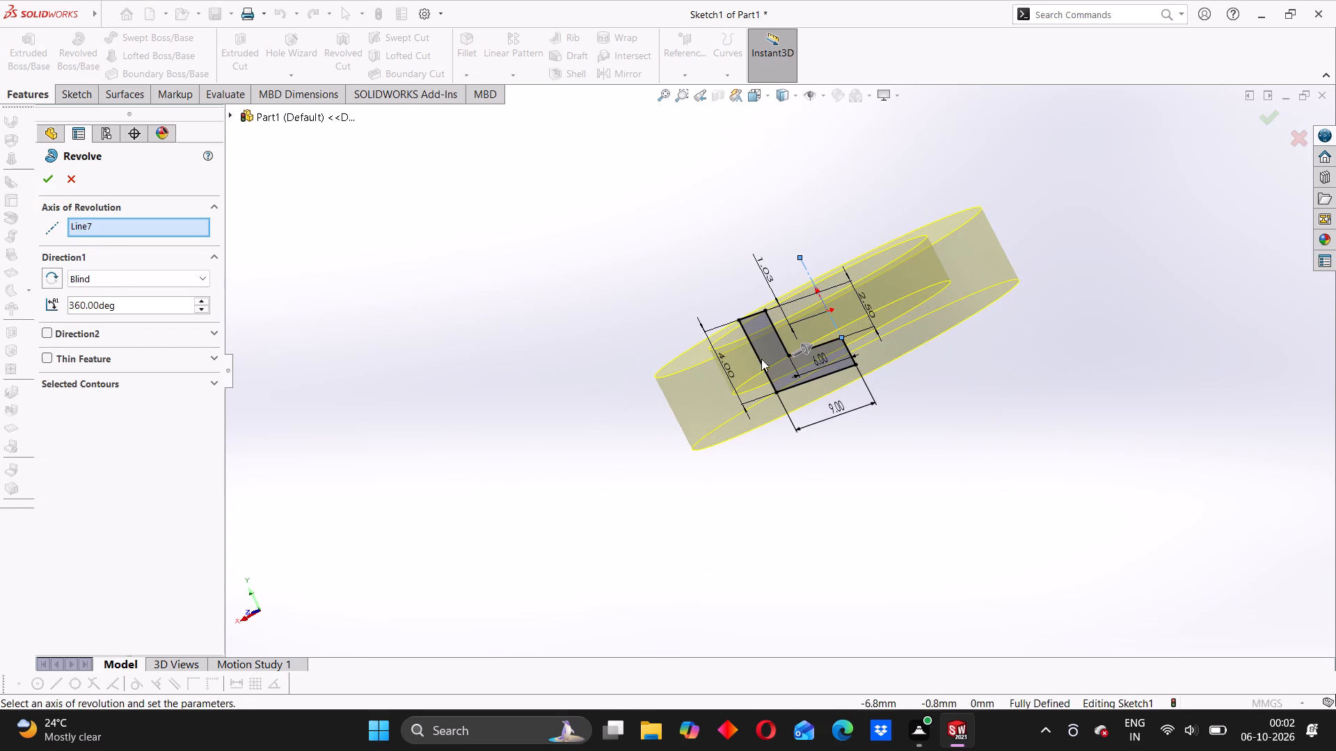
{"action": "middle_click_drag", "start_coordinate": [687, 371], "coordinate": [731, 432]}
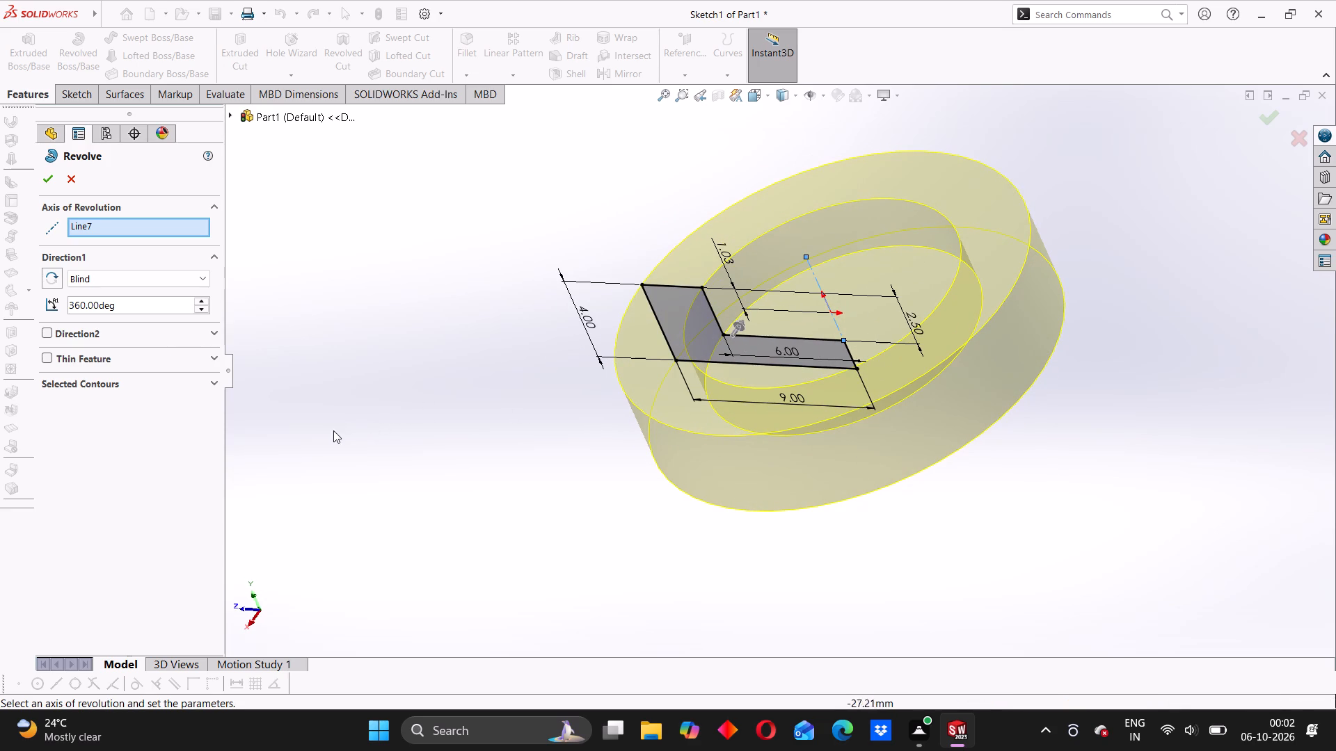
{"action": "left_click", "coordinate": [669, 289]}
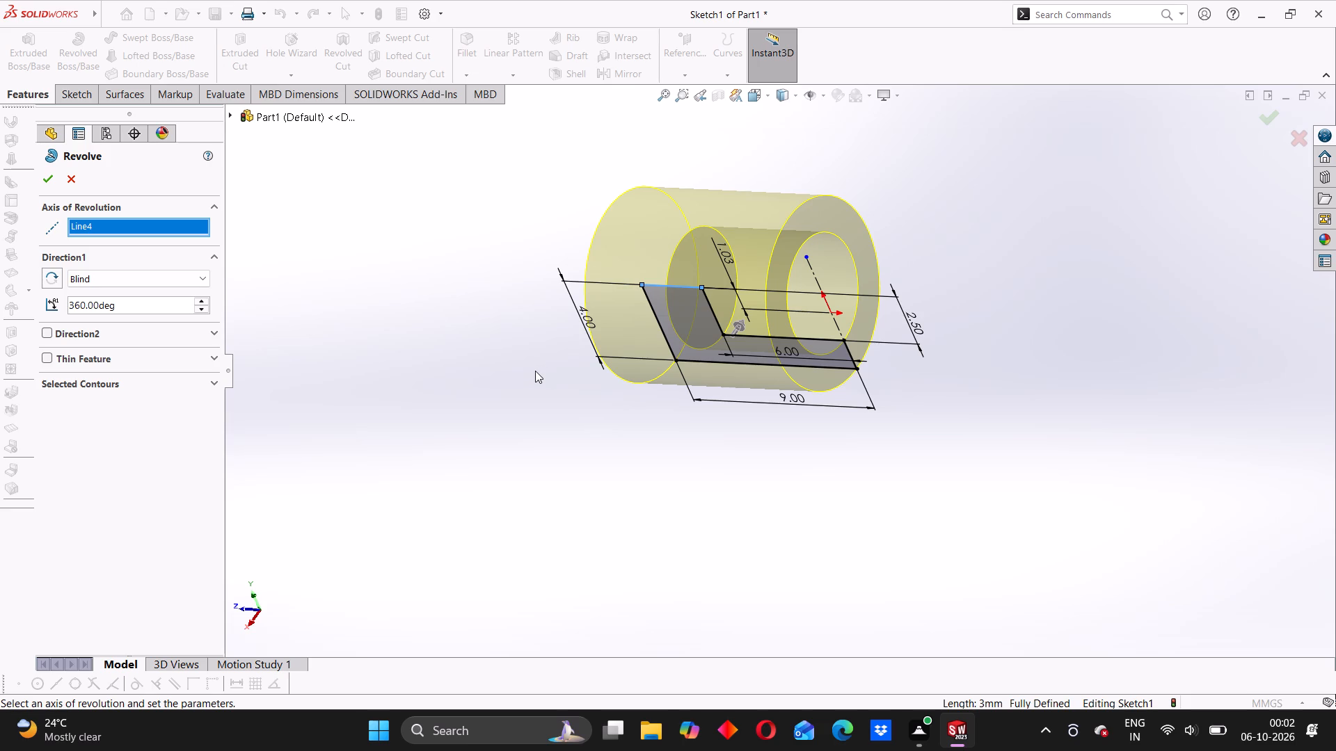
{"action": "left_click", "coordinate": [47, 184]}
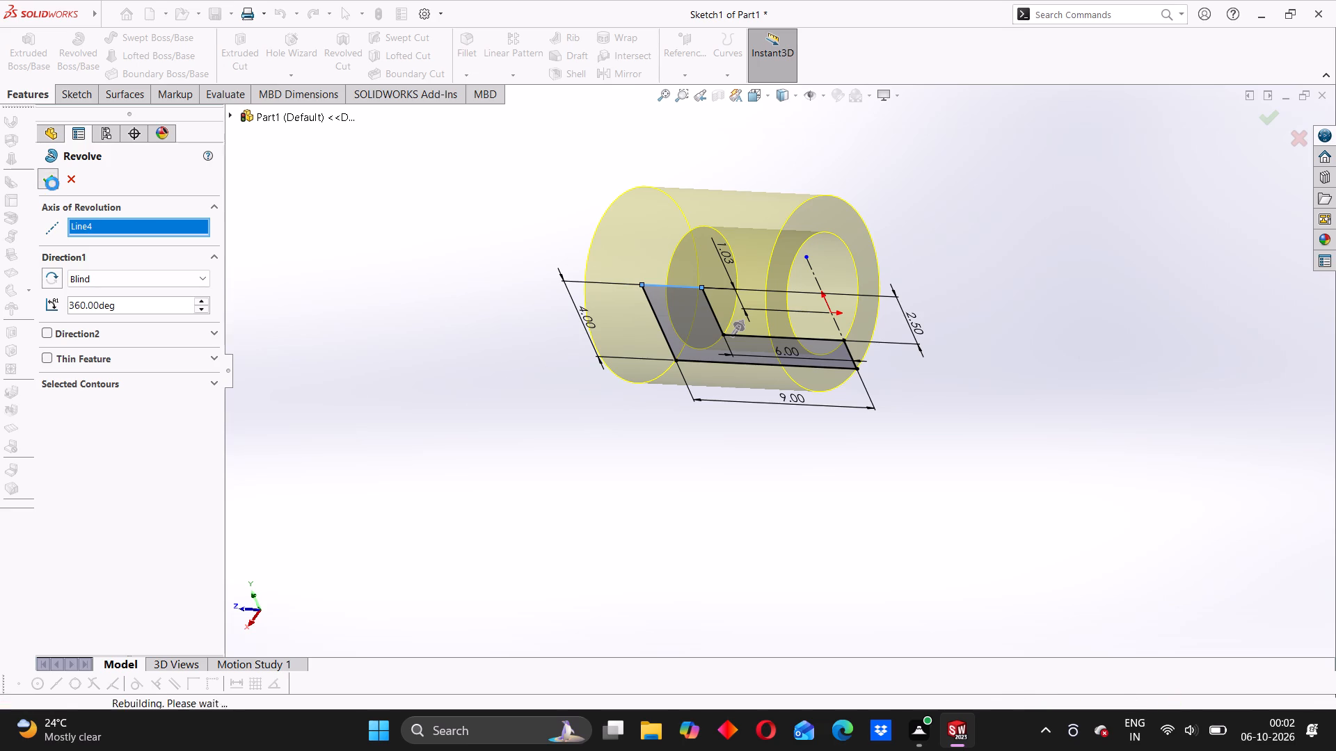
{"action": "middle_click_drag", "start_coordinate": [695, 360], "coordinate": [841, 389]}
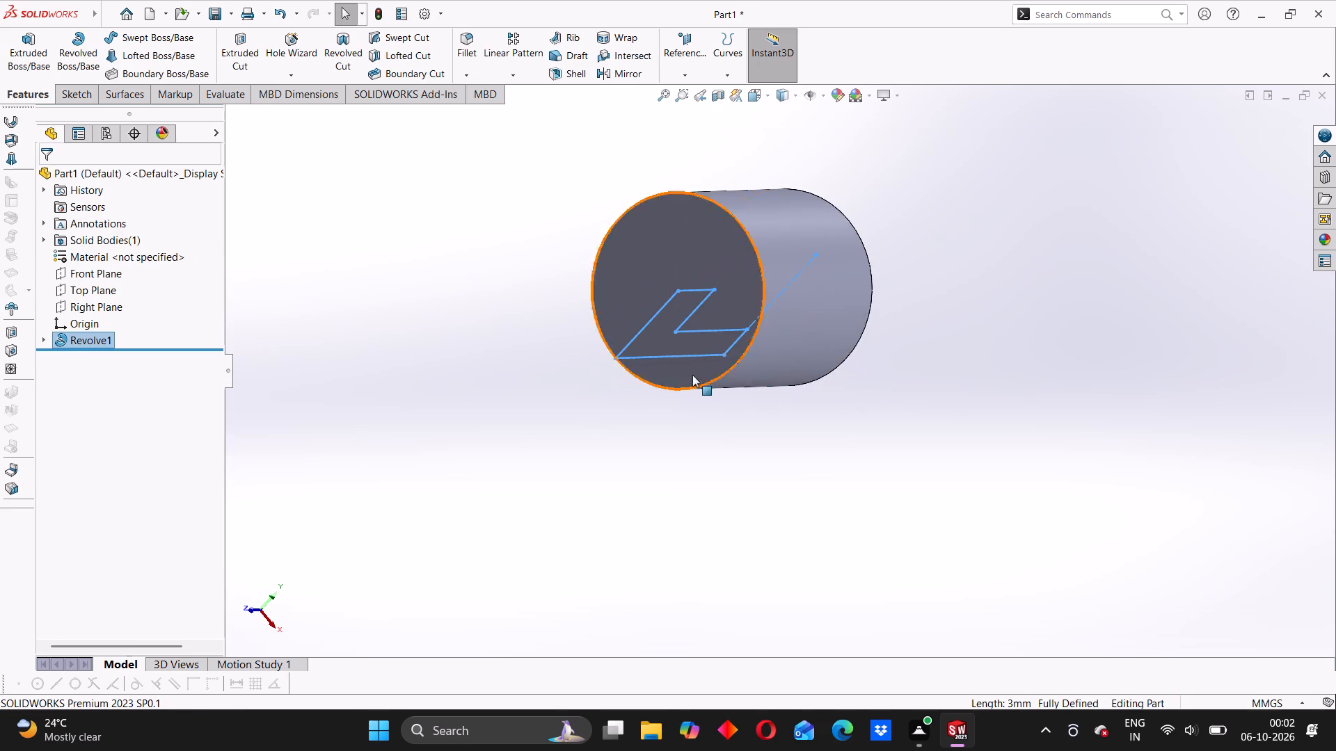
{"action": "middle_click_drag", "start_coordinate": [770, 359], "coordinate": [573, 378]}
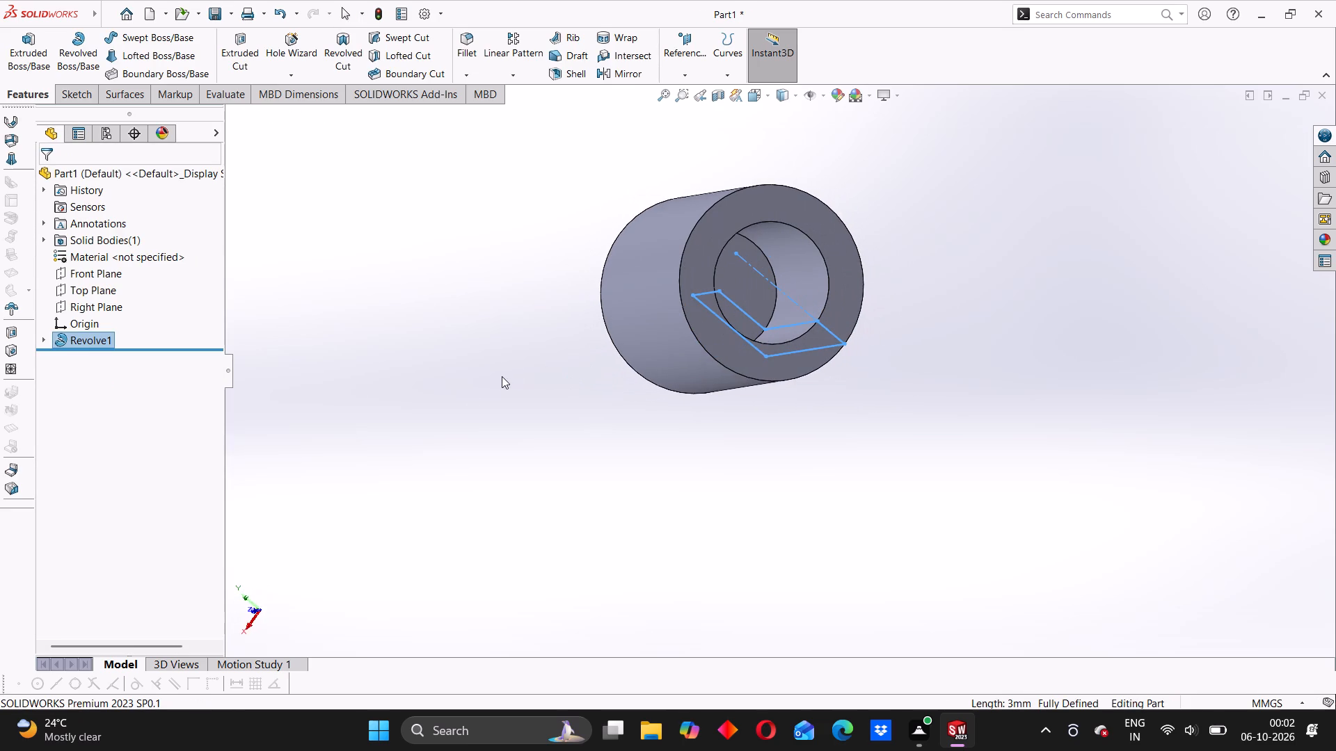
{"action": "left_click", "coordinate": [490, 373]}
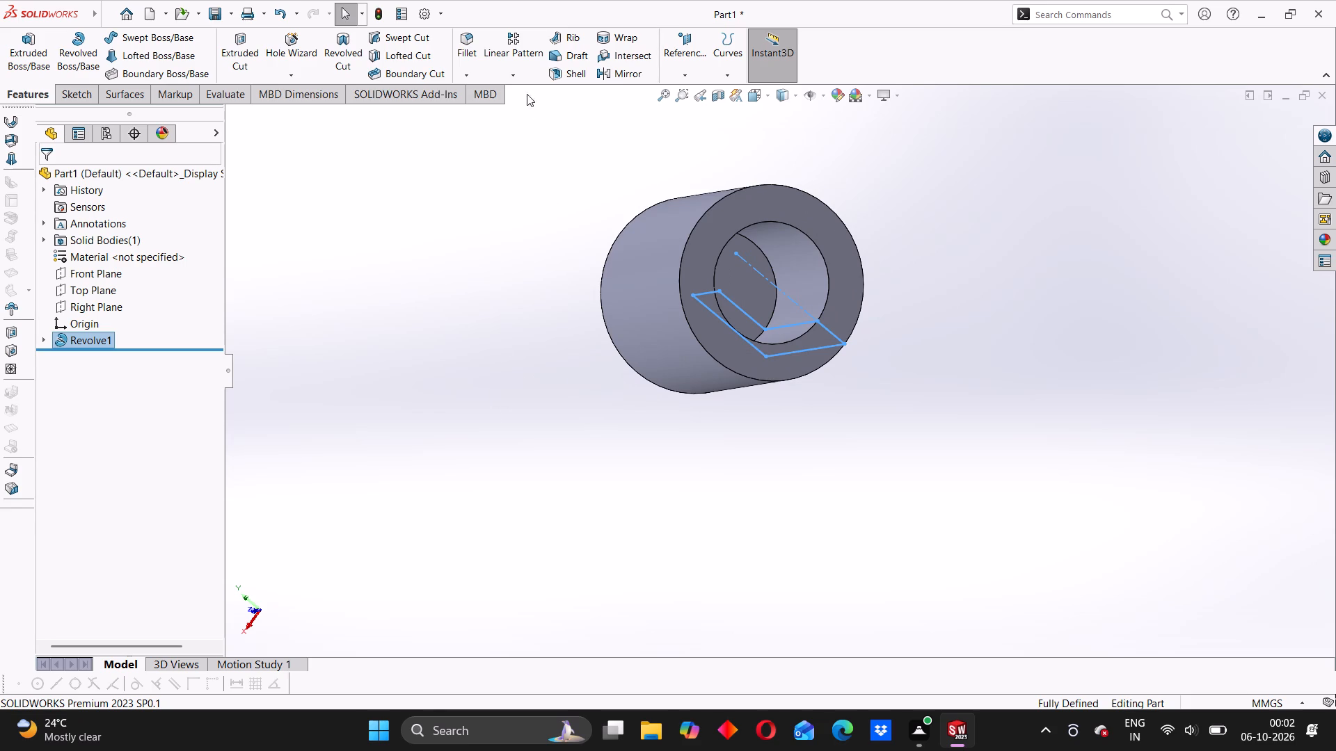
Chamfer the outer circular edge of the revolved body's closed end with a 0.5 mm distance and 30 degree angle.
{"action": "left_click", "coordinate": [477, 80]}
{"action": "left_click", "coordinate": [476, 104]}
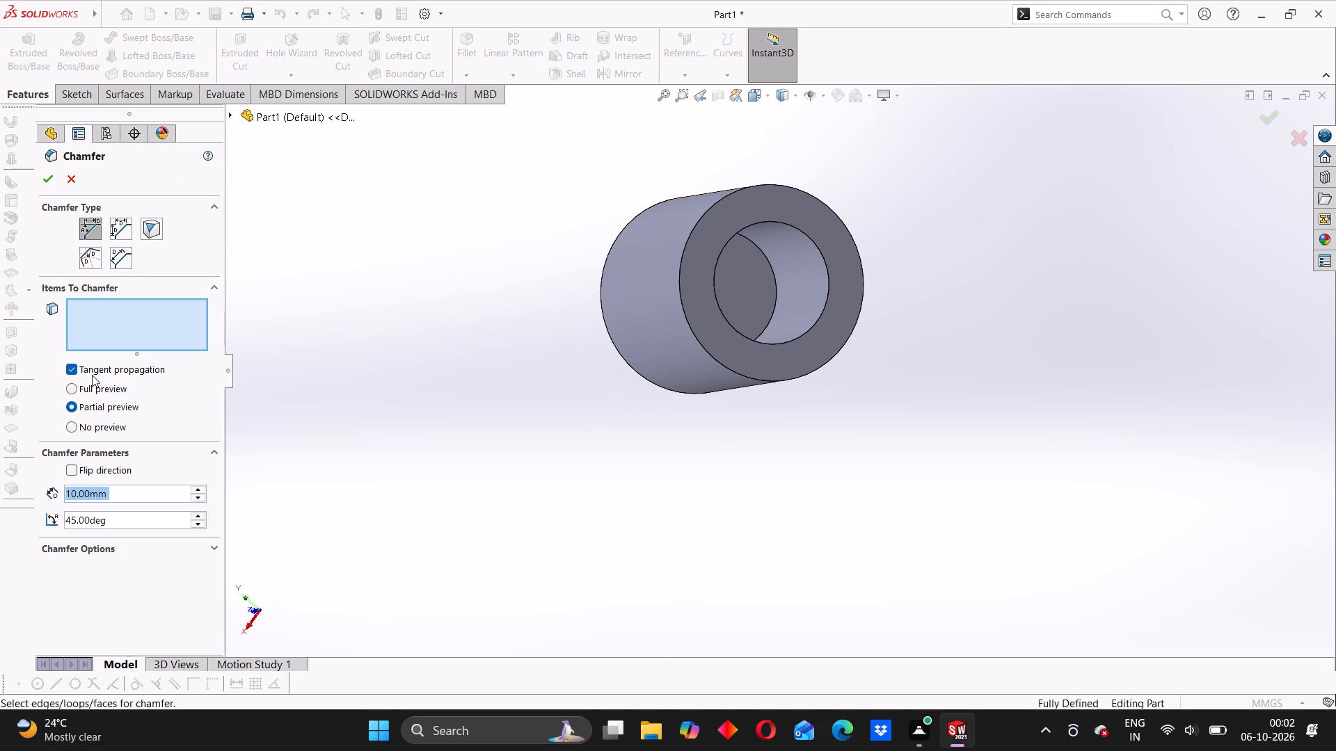
{"action": "type", "text": "0.5"}
{"action": "key", "text": "Return"}
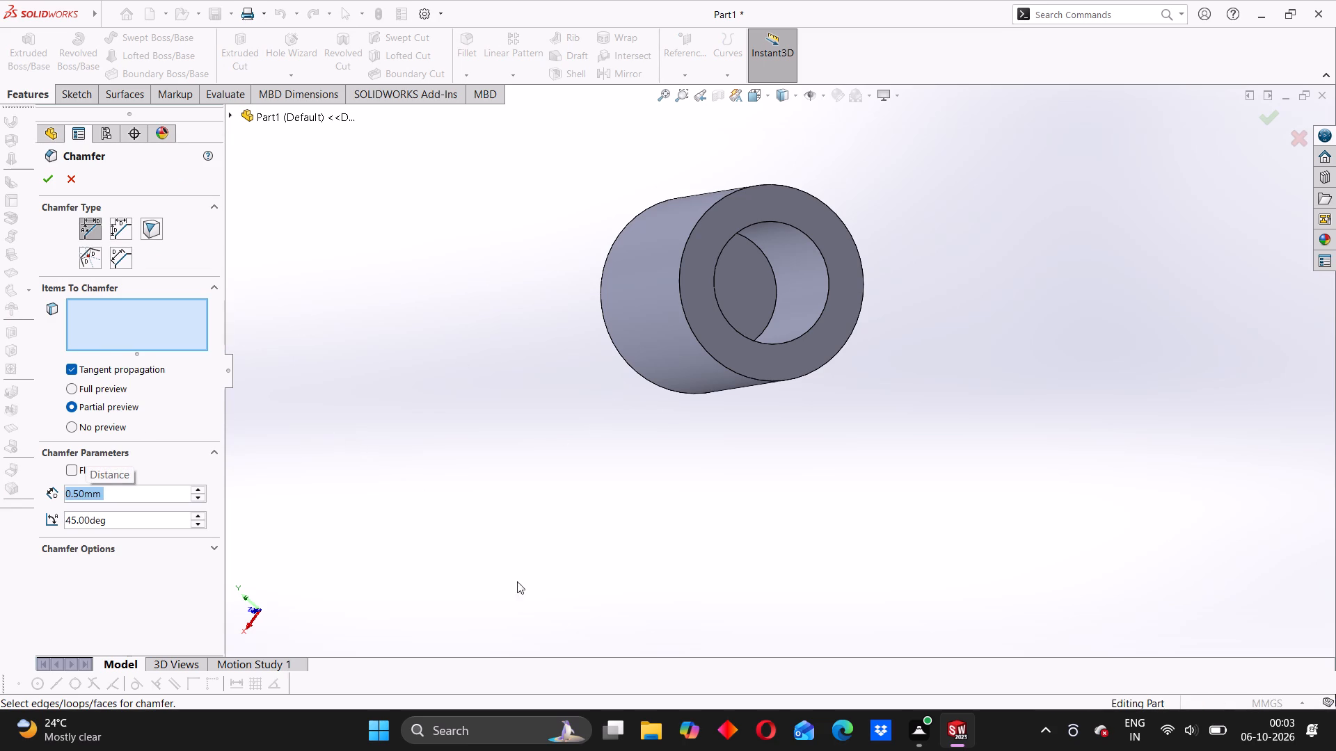
{"action": "middle_click_drag", "start_coordinate": [665, 357], "coordinate": [747, 321]}
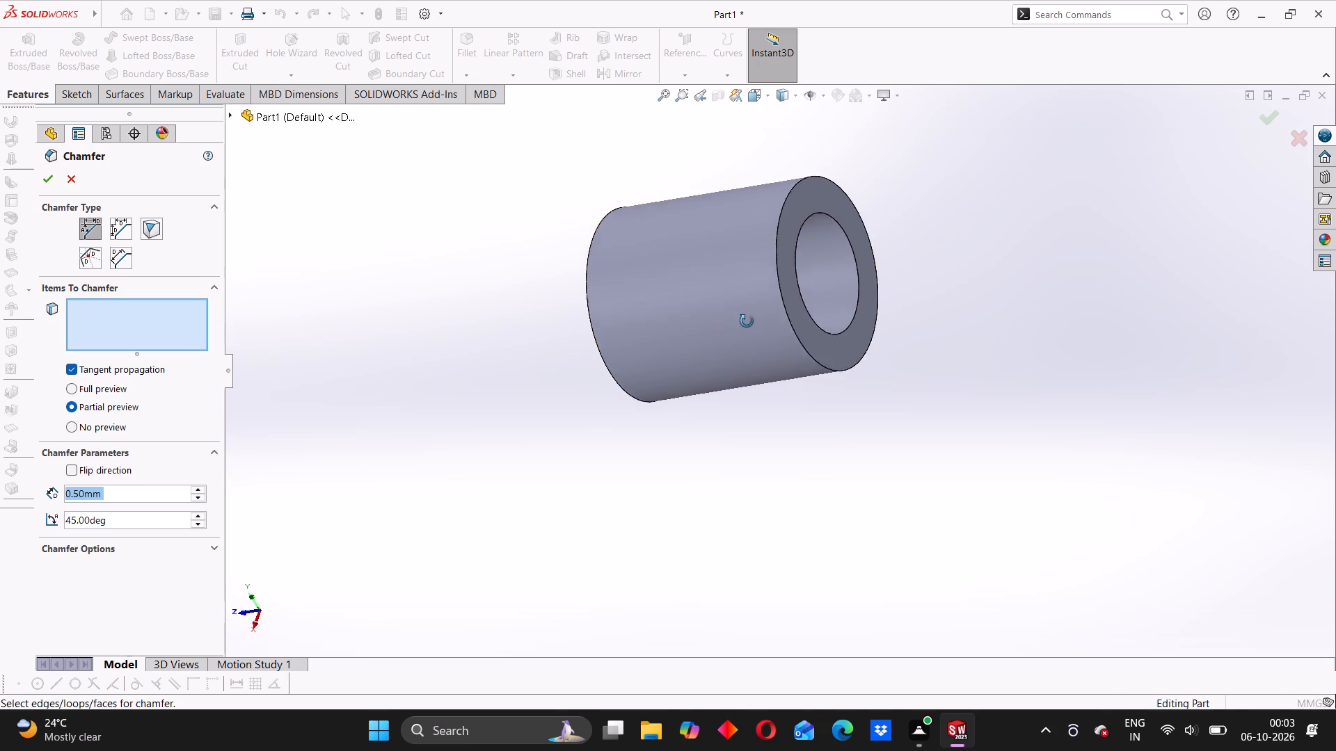
{"action": "middle_click_drag", "start_coordinate": [747, 321], "coordinate": [763, 309]}
{"action": "middle_click_drag", "start_coordinate": [717, 314], "coordinate": [744, 308]}
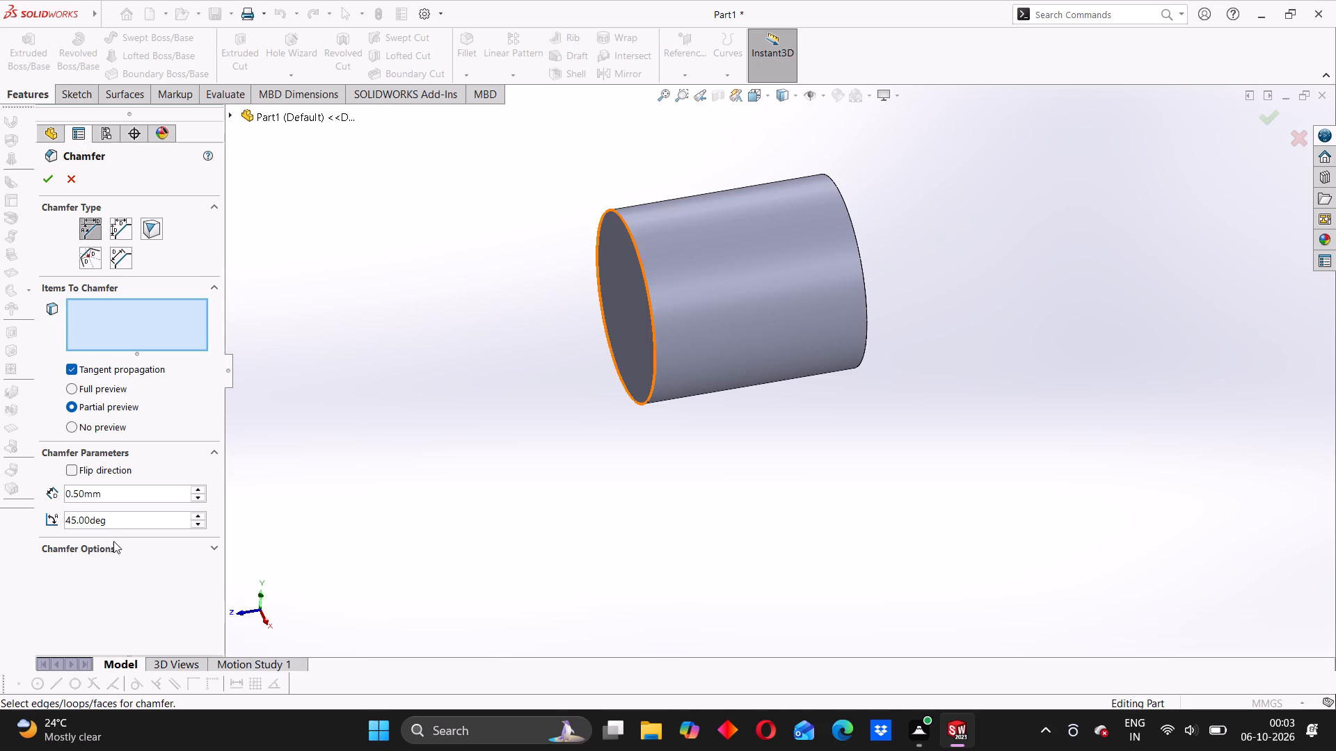
{"action": "left_click_drag", "start_coordinate": [116, 524], "coordinate": [47, 522]}
{"action": "type", "text": "30"}
{"action": "key", "text": "Return"}
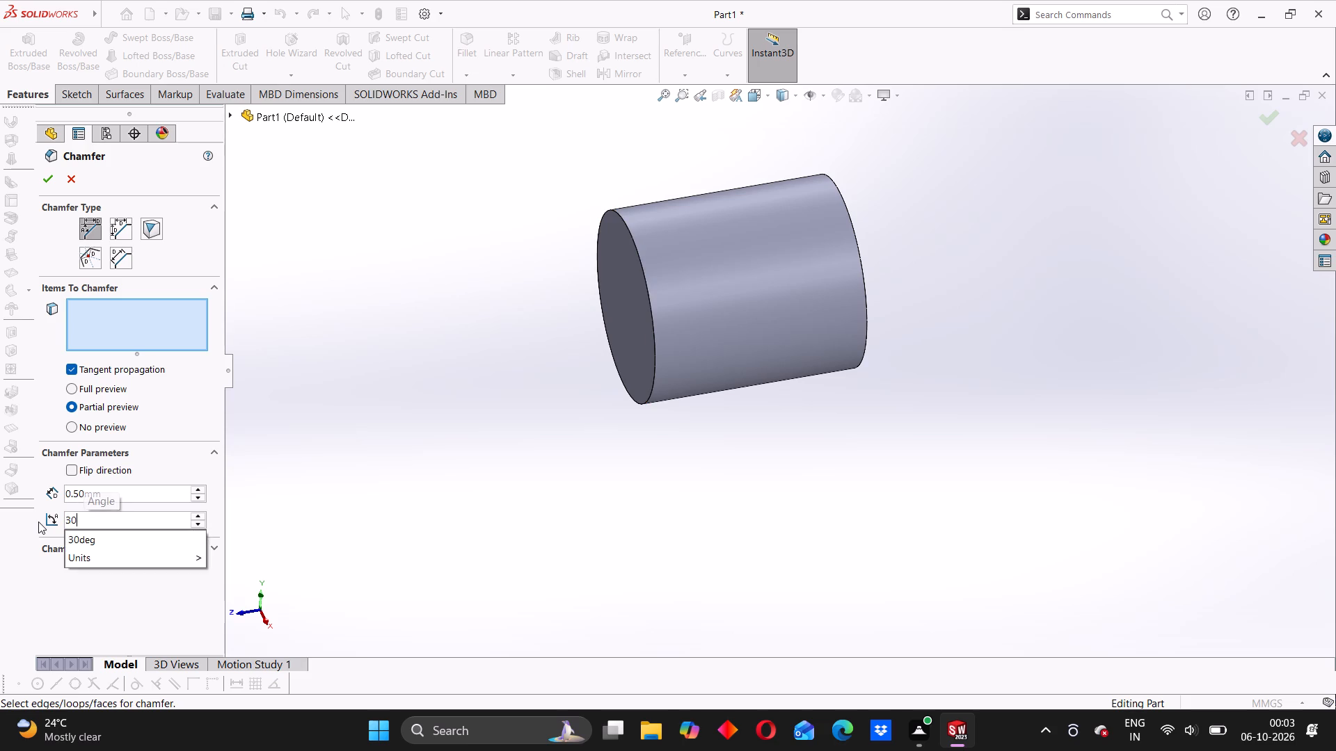
{"action": "left_click", "coordinate": [649, 299]}
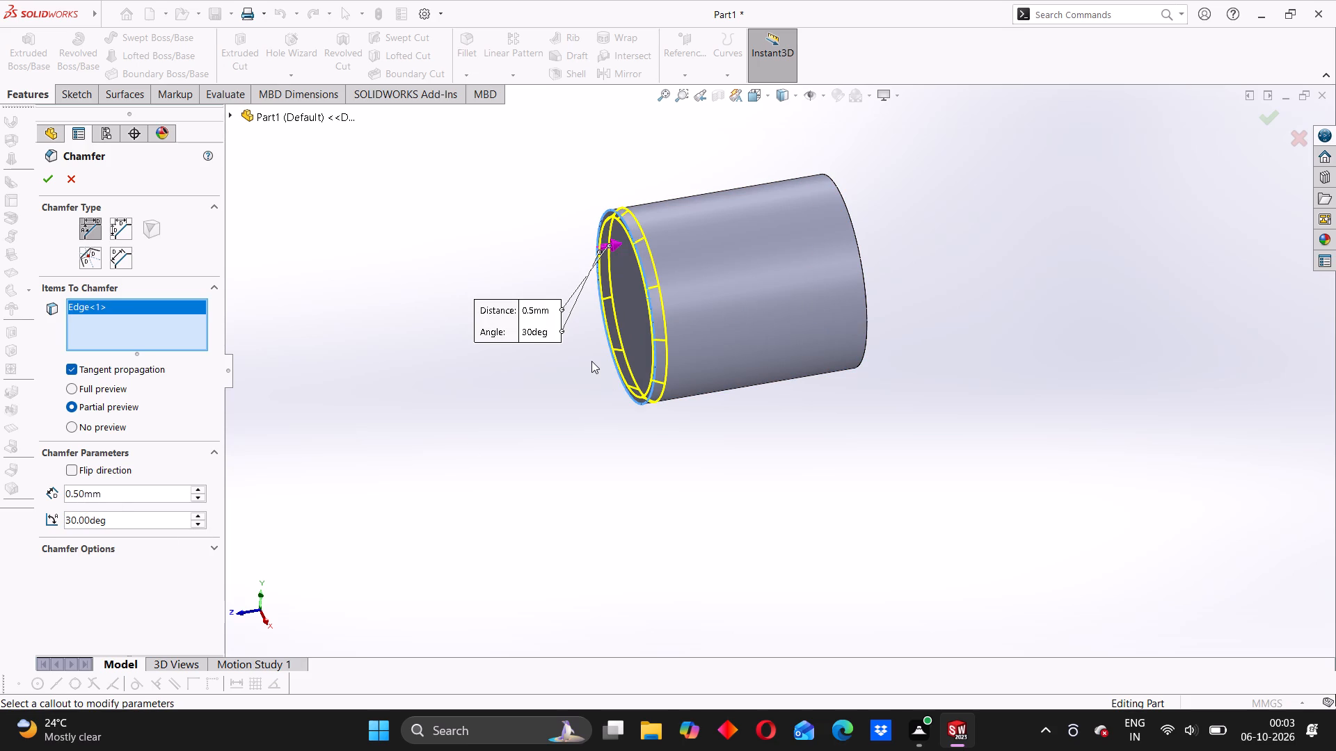
{"action": "middle_click_drag", "start_coordinate": [813, 392], "coordinate": [718, 401]}
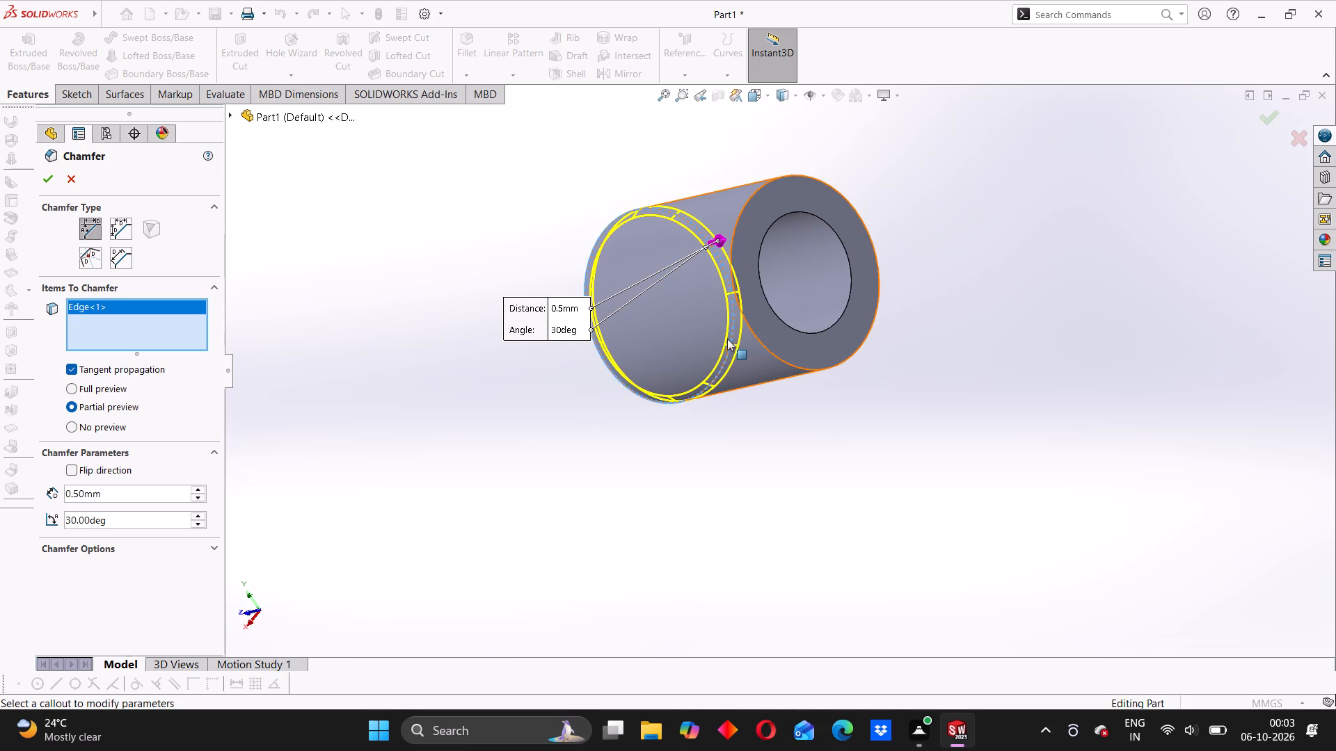
{"action": "scroll", "coordinate": [726, 301], "scroll_direction": "down", "scroll_amount": 5}
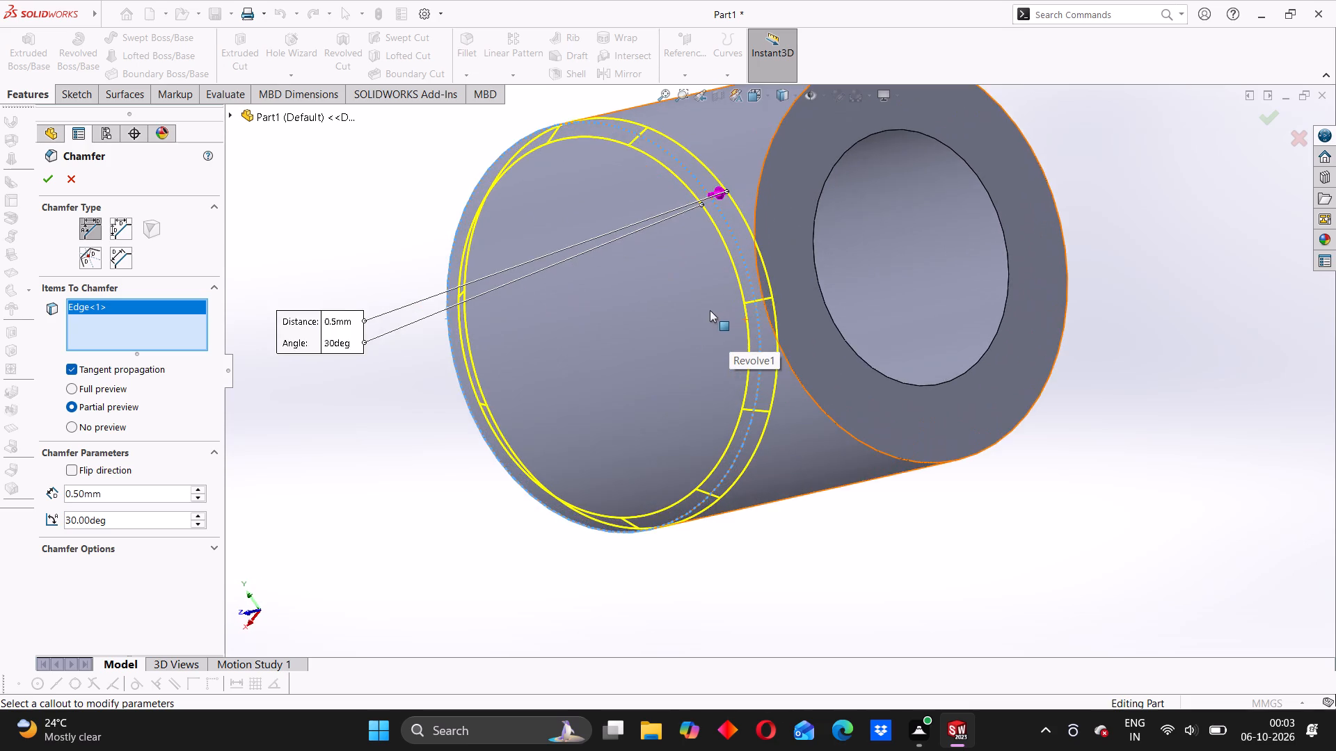
{"action": "middle_click_drag", "start_coordinate": [675, 331], "coordinate": [756, 339]}
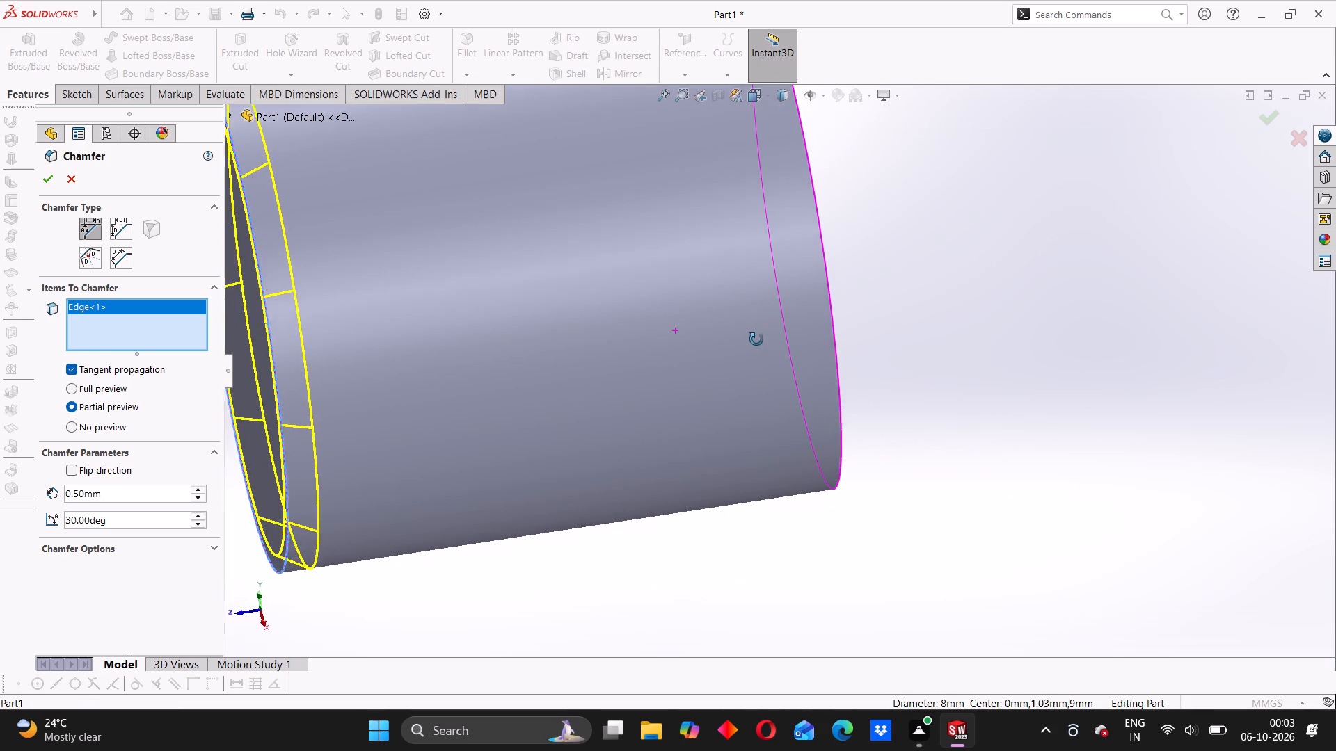
{"action": "middle_click_drag", "start_coordinate": [756, 339], "coordinate": [745, 348]}
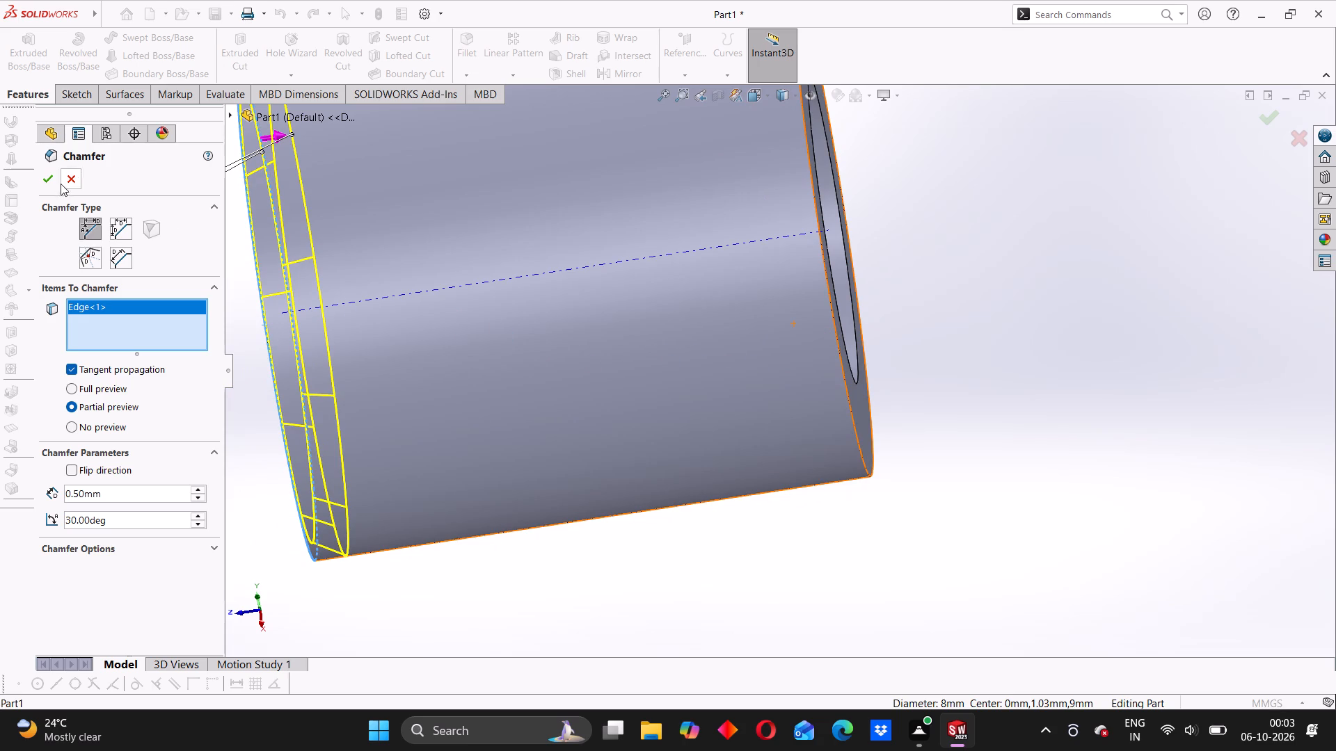
{"action": "left_click", "coordinate": [47, 184]}
{"action": "scroll", "coordinate": [501, 298], "scroll_direction": "up", "scroll_amount": 3}
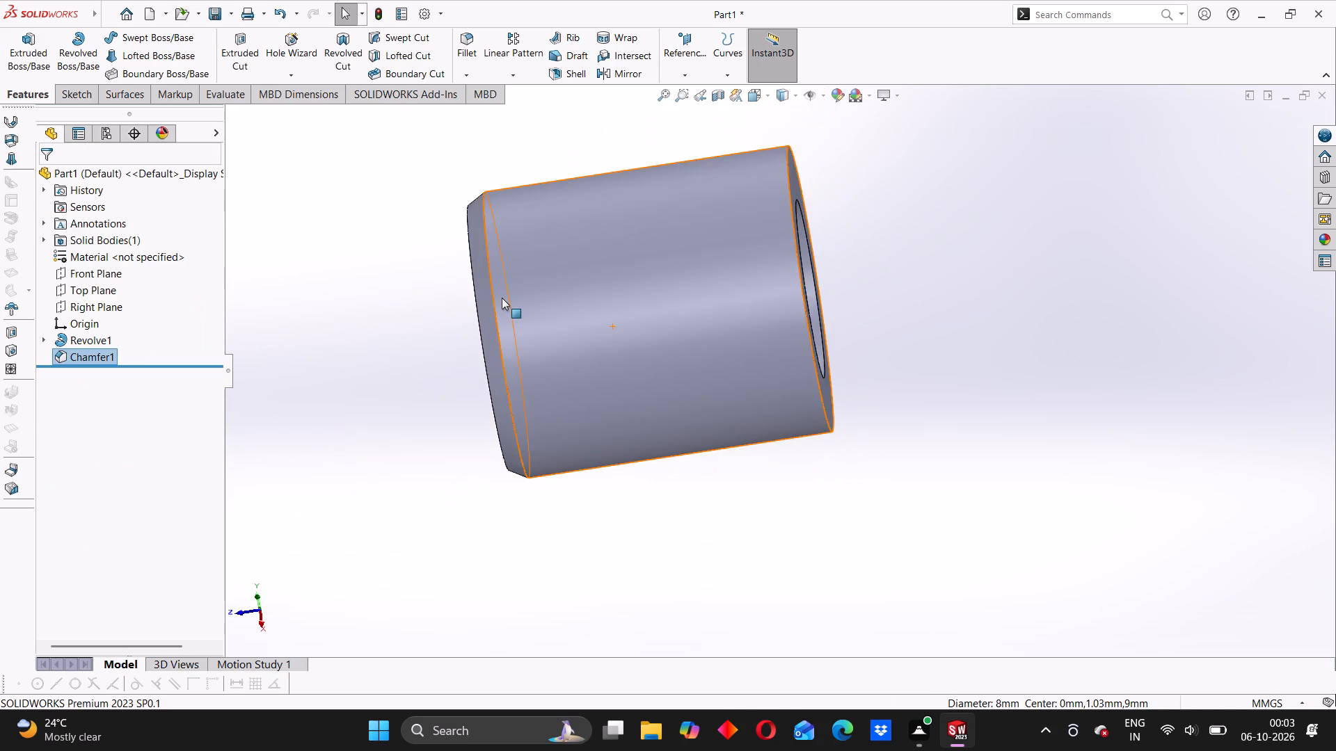
{"action": "scroll", "coordinate": [502, 298], "scroll_direction": "up", "scroll_amount": 2}
{"action": "middle_click_drag", "start_coordinate": [476, 332], "coordinate": [494, 331]}
{"action": "left_click", "coordinate": [420, 312]}
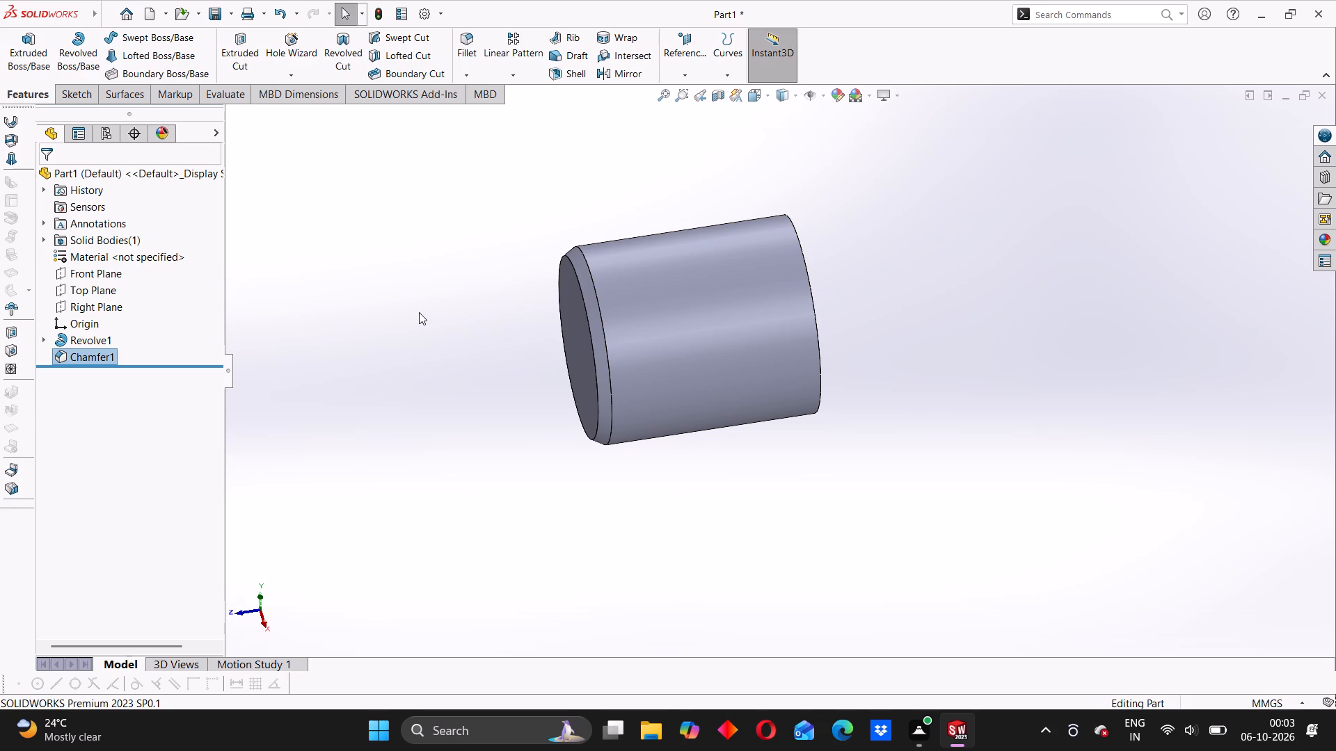
Apply the matte rubber appearance to the whole body, trying the textured and glossy rubber variants as well.
{"action": "right_click", "coordinate": [672, 286]}
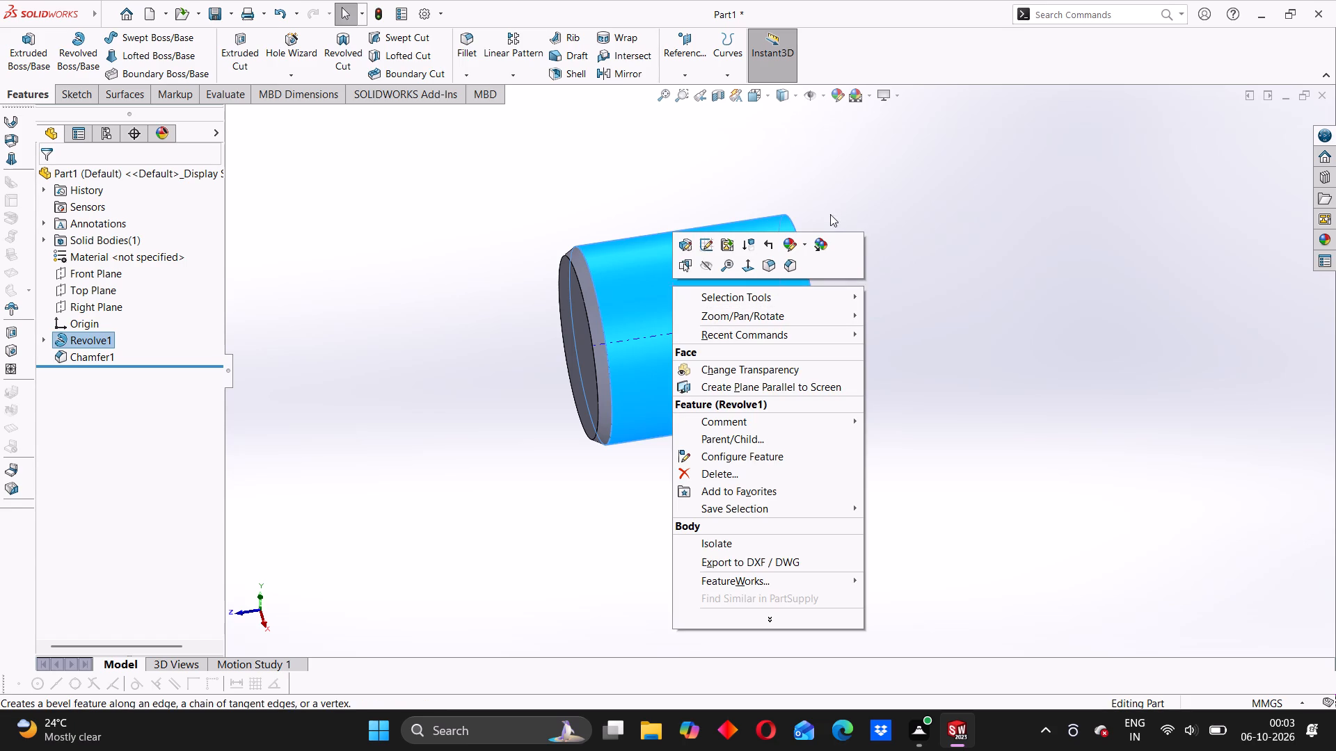
{"action": "left_click", "coordinate": [797, 241]}
{"action": "left_click", "coordinate": [815, 307]}
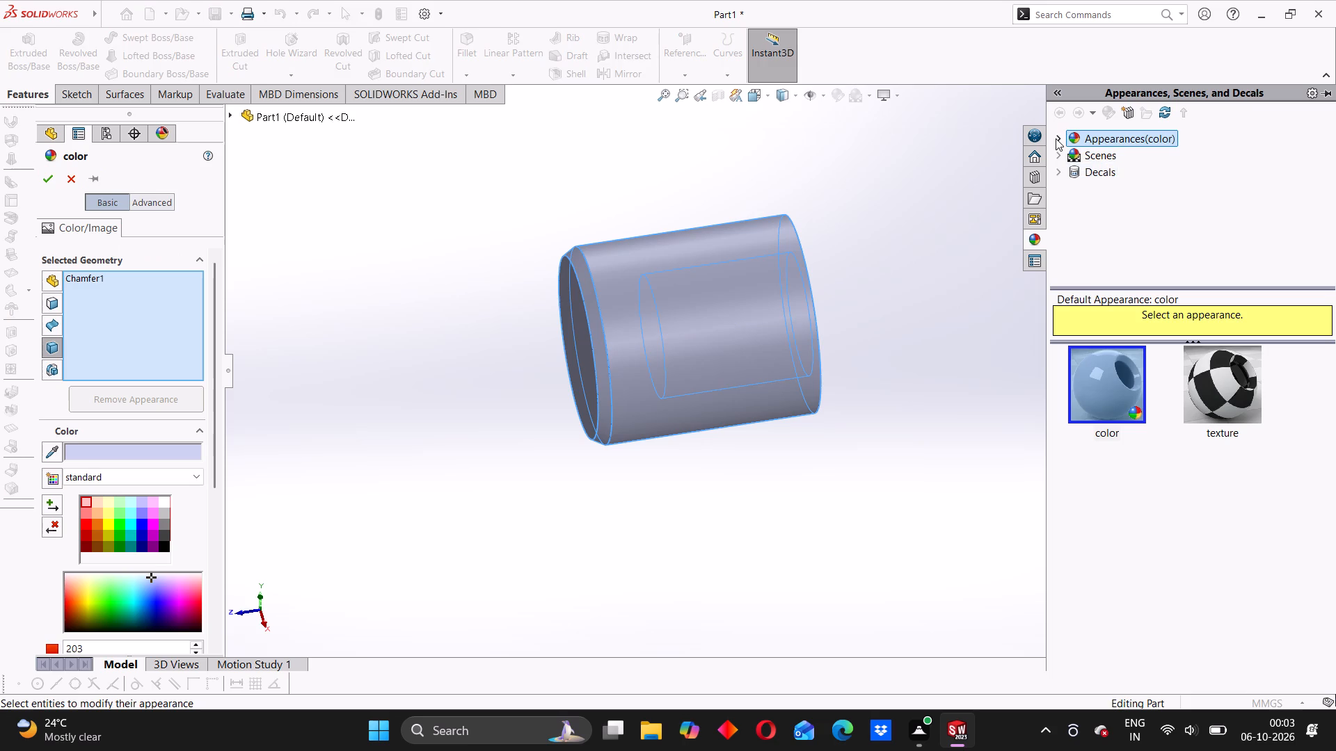
{"action": "left_click", "coordinate": [1056, 138]}
{"action": "scroll", "coordinate": [1111, 232], "scroll_direction": "down", "scroll_amount": 2}
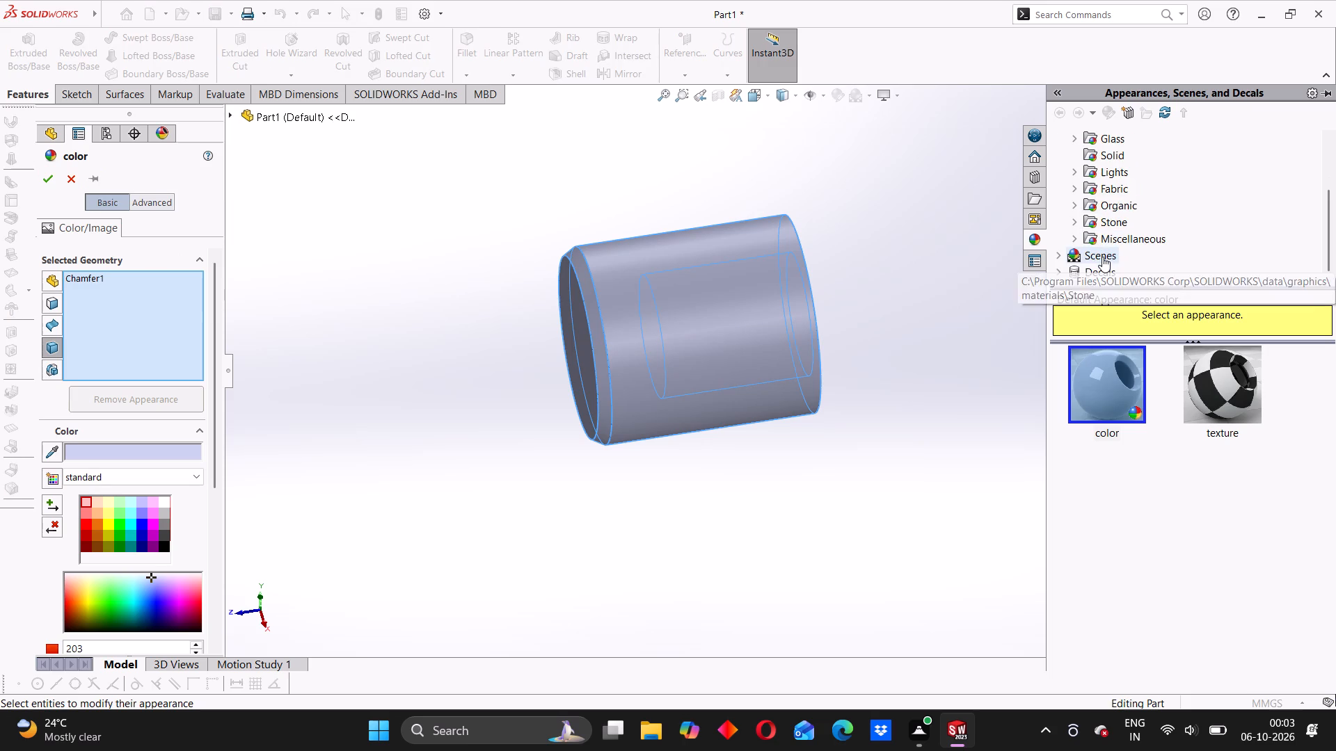
{"action": "scroll", "coordinate": [1091, 232], "scroll_direction": "down", "scroll_amount": 2}
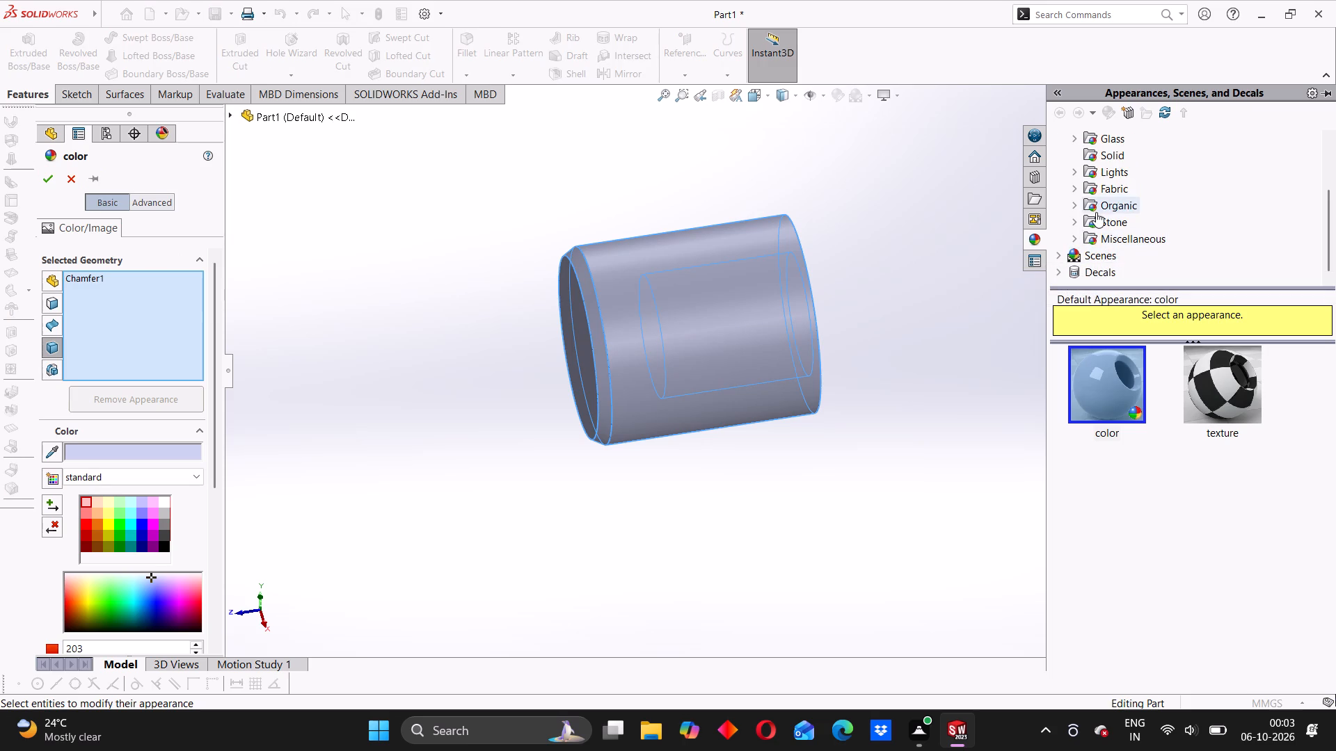
{"action": "left_click", "coordinate": [1076, 188]}
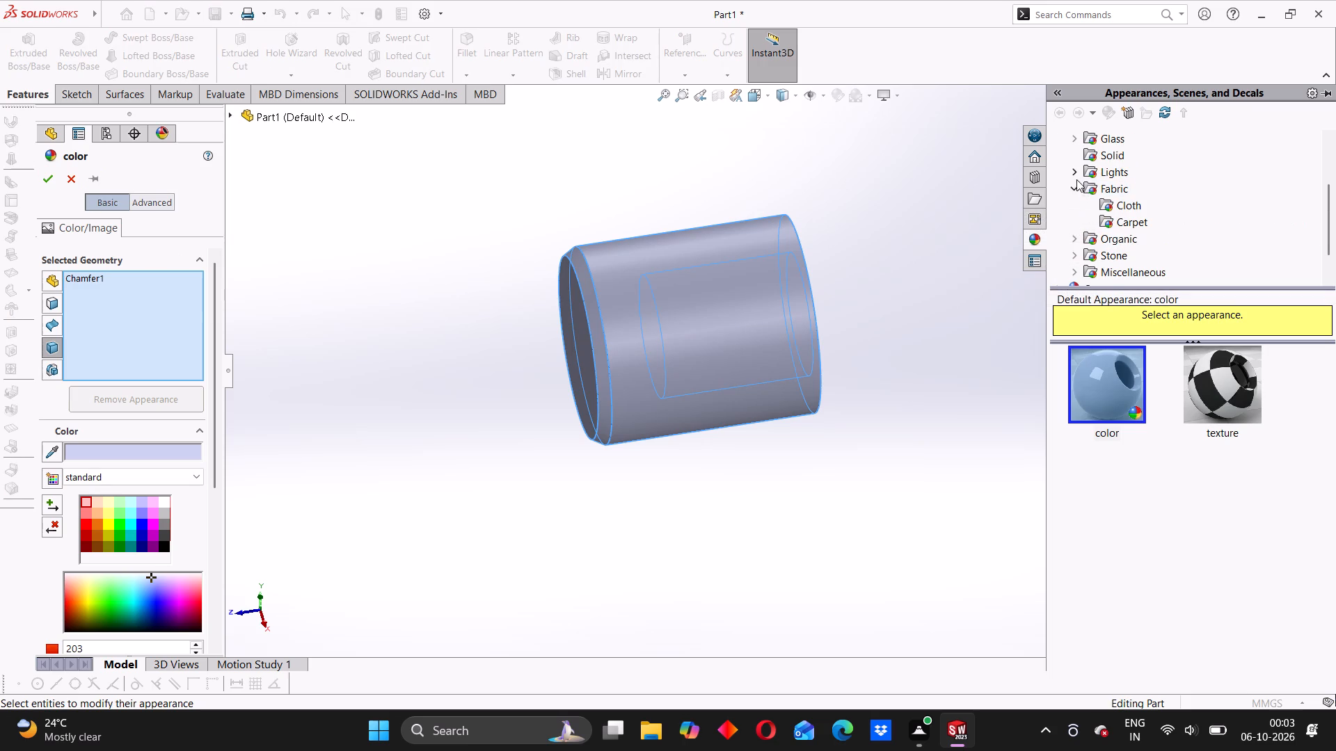
{"action": "left_click", "coordinate": [1075, 171]}
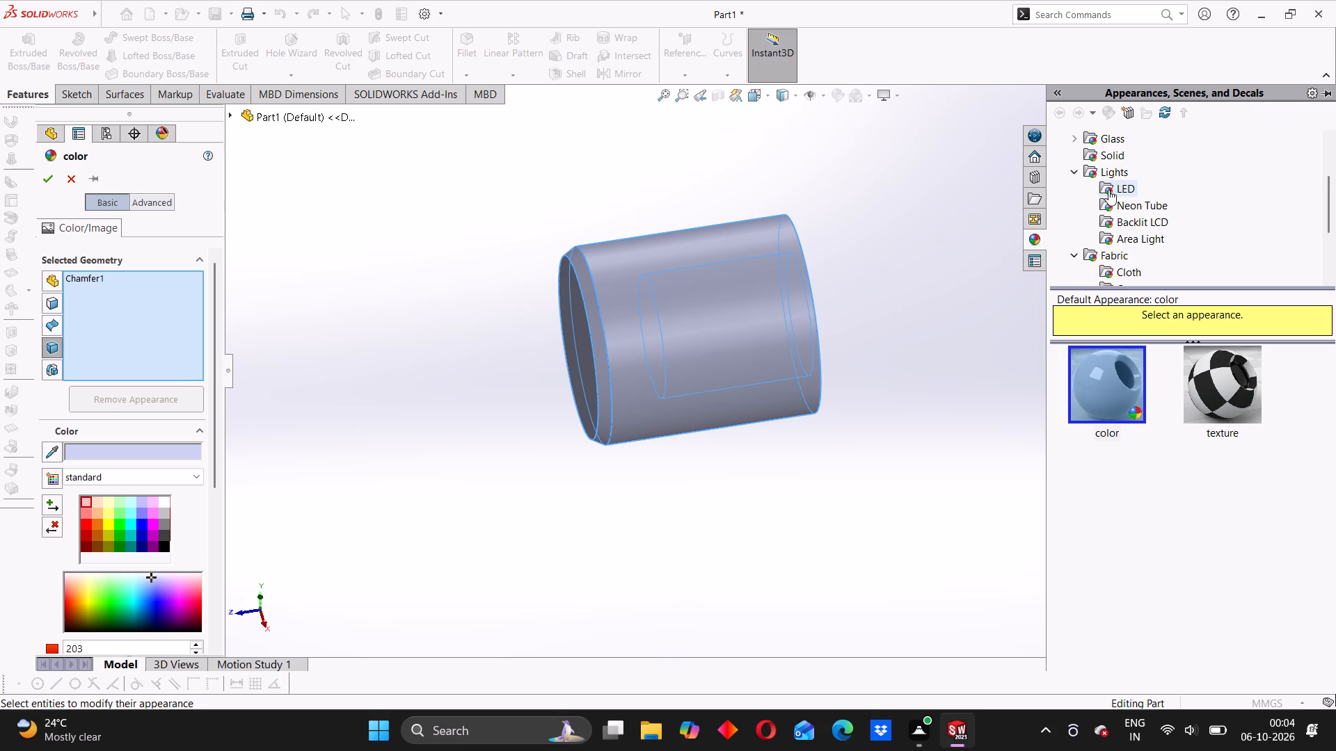
{"action": "scroll", "coordinate": [1115, 213], "scroll_direction": "up", "scroll_amount": 1}
{"action": "left_click", "coordinate": [1089, 165]}
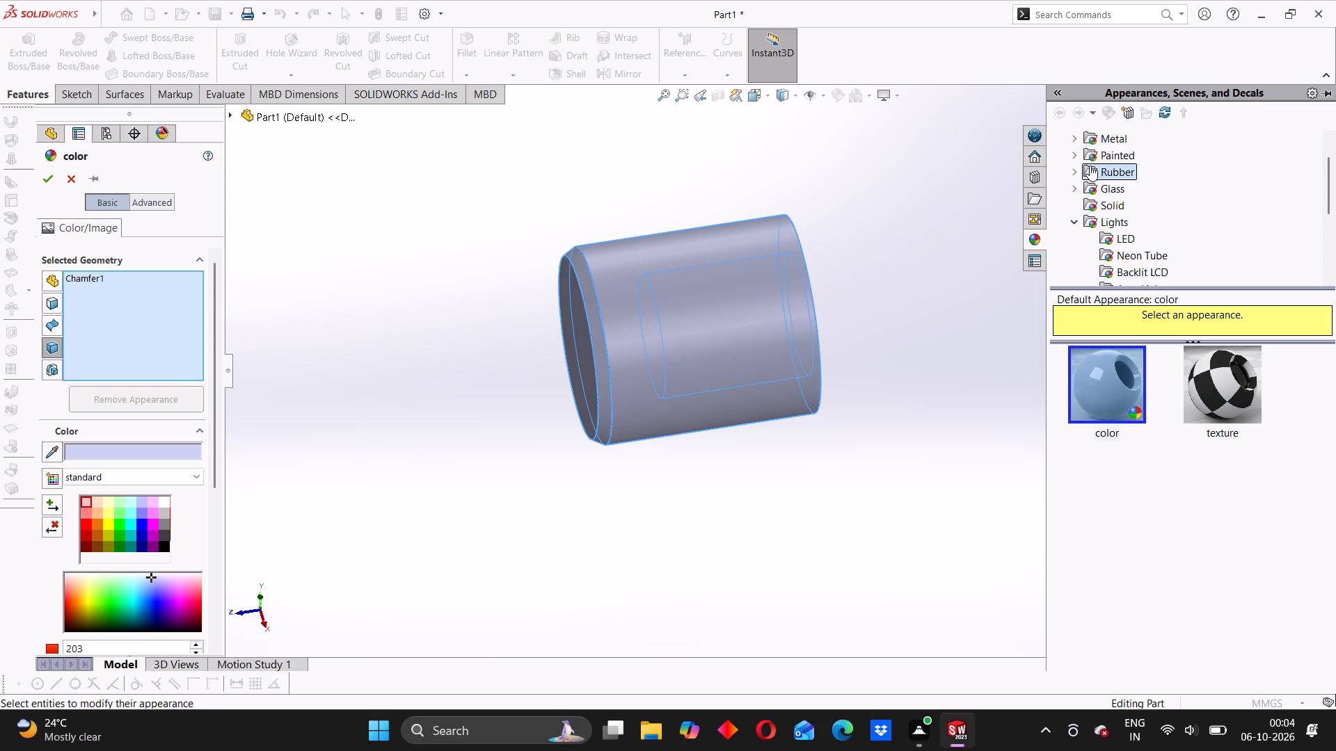
{"action": "left_click", "coordinate": [1107, 512]}
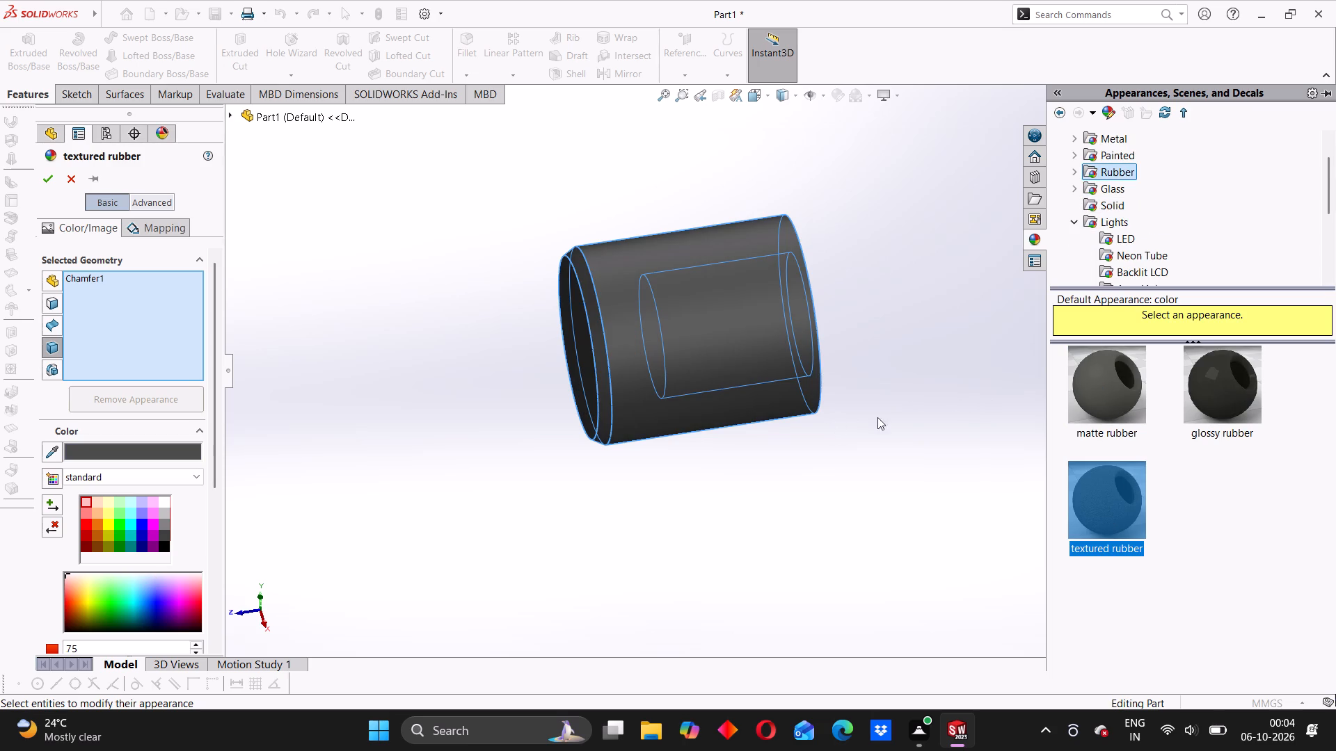
{"action": "left_click", "coordinate": [1081, 389]}
{"action": "left_click", "coordinate": [1225, 404]}
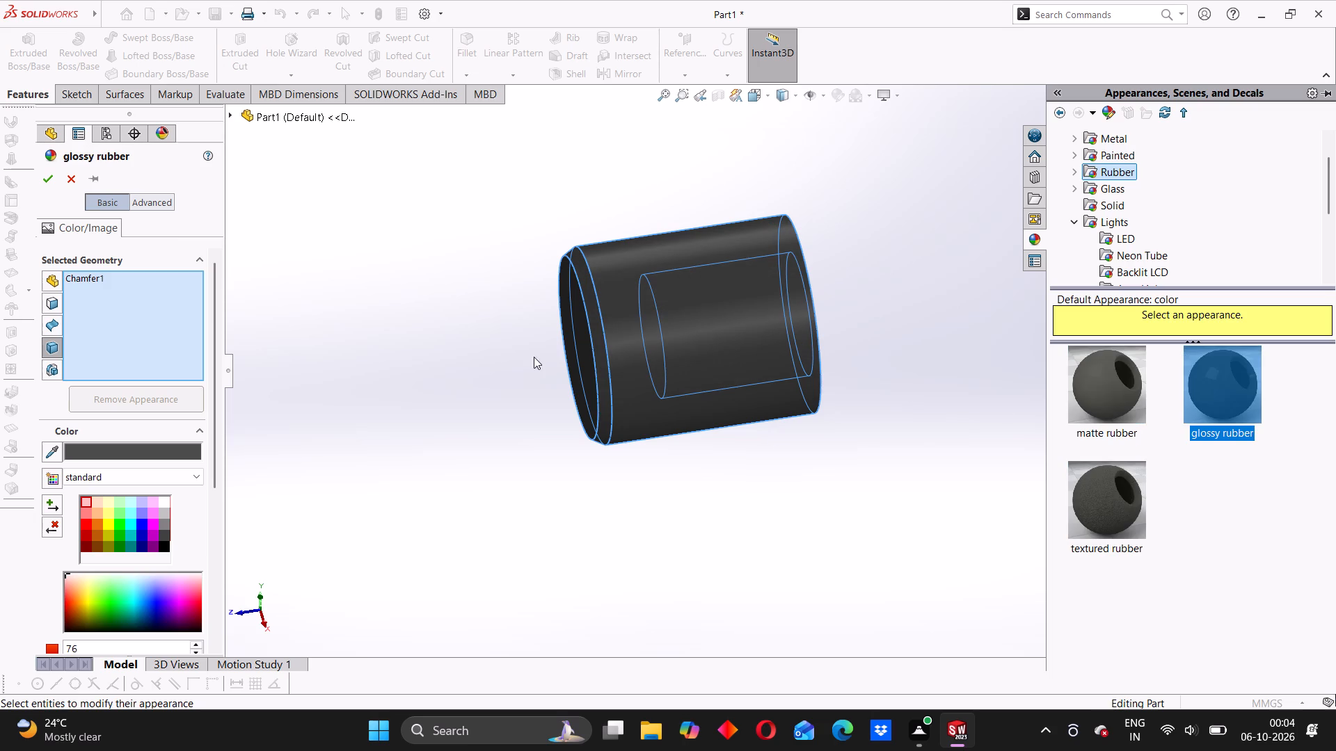
{"action": "left_click_drag", "start_coordinate": [1070, 398], "coordinate": [1078, 397]}
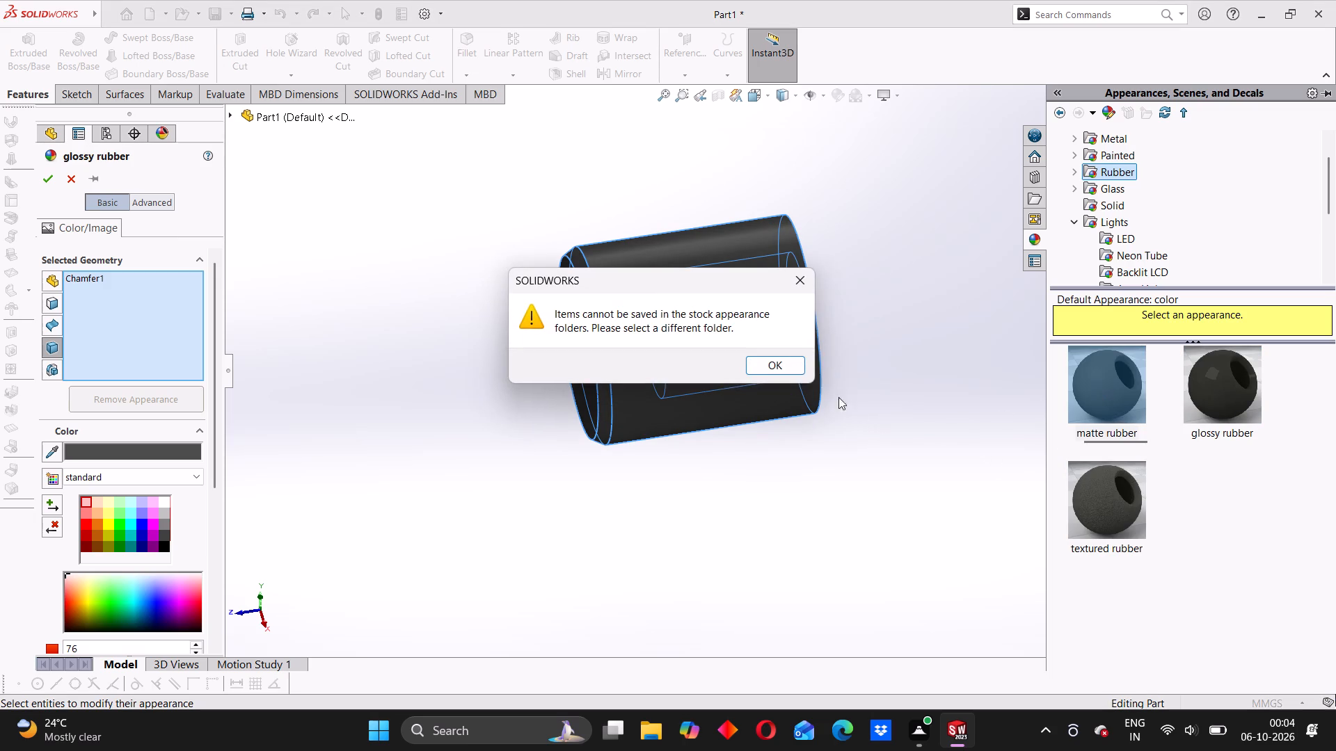
{"action": "left_click", "coordinate": [791, 277]}
{"action": "left_click", "coordinate": [1136, 379]}
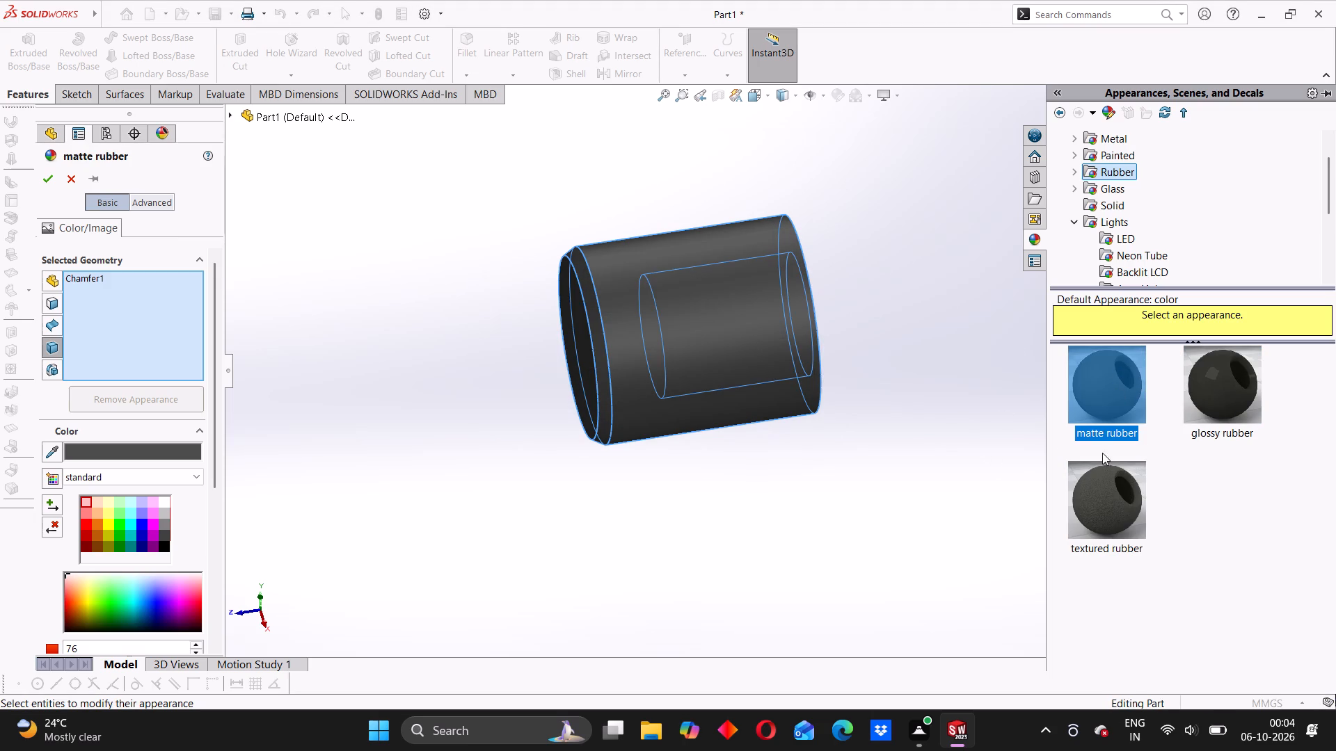
{"action": "left_click", "coordinate": [1100, 481]}
{"action": "double_click", "coordinate": [1120, 389]}
Change the matte rubber appearance's colour to the standard medium grey and apply it to the body.
{"action": "left_click", "coordinate": [167, 527]}
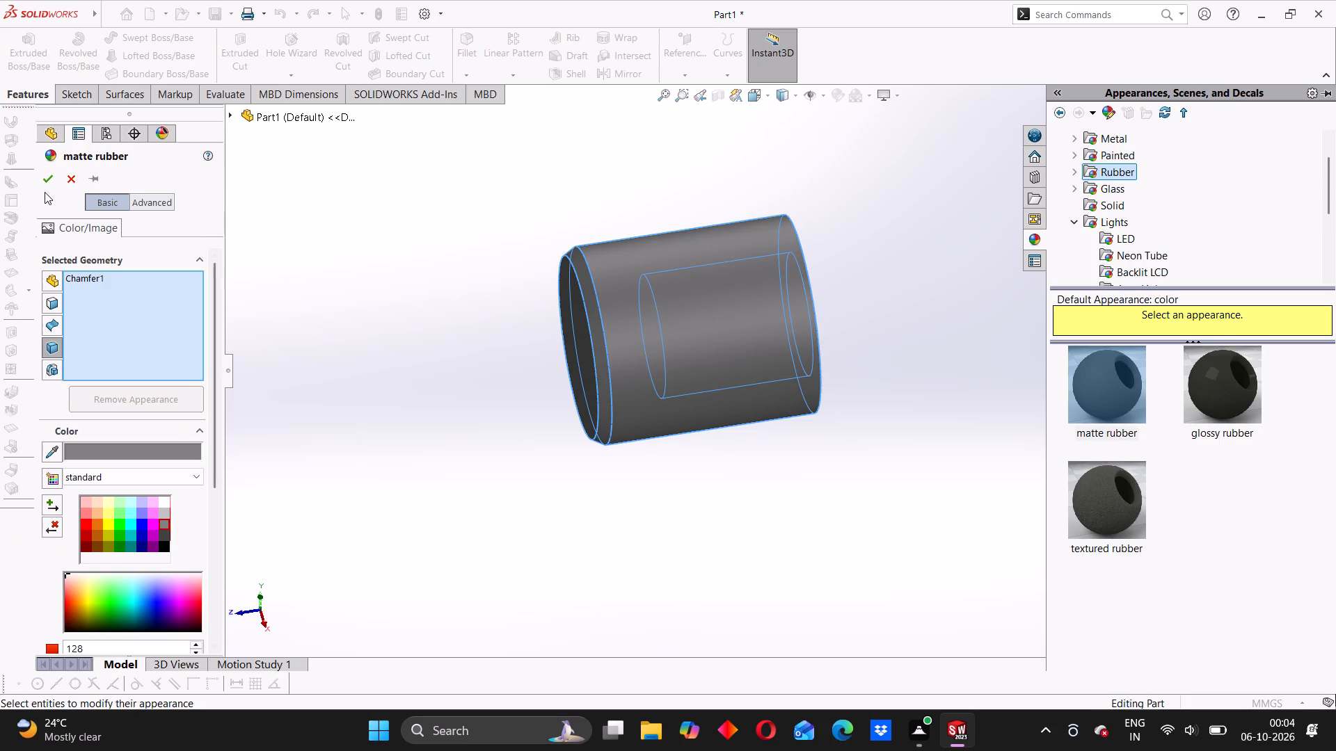
{"action": "left_click", "coordinate": [47, 182]}
{"action": "middle_click_drag", "start_coordinate": [620, 479], "coordinate": [732, 506]}
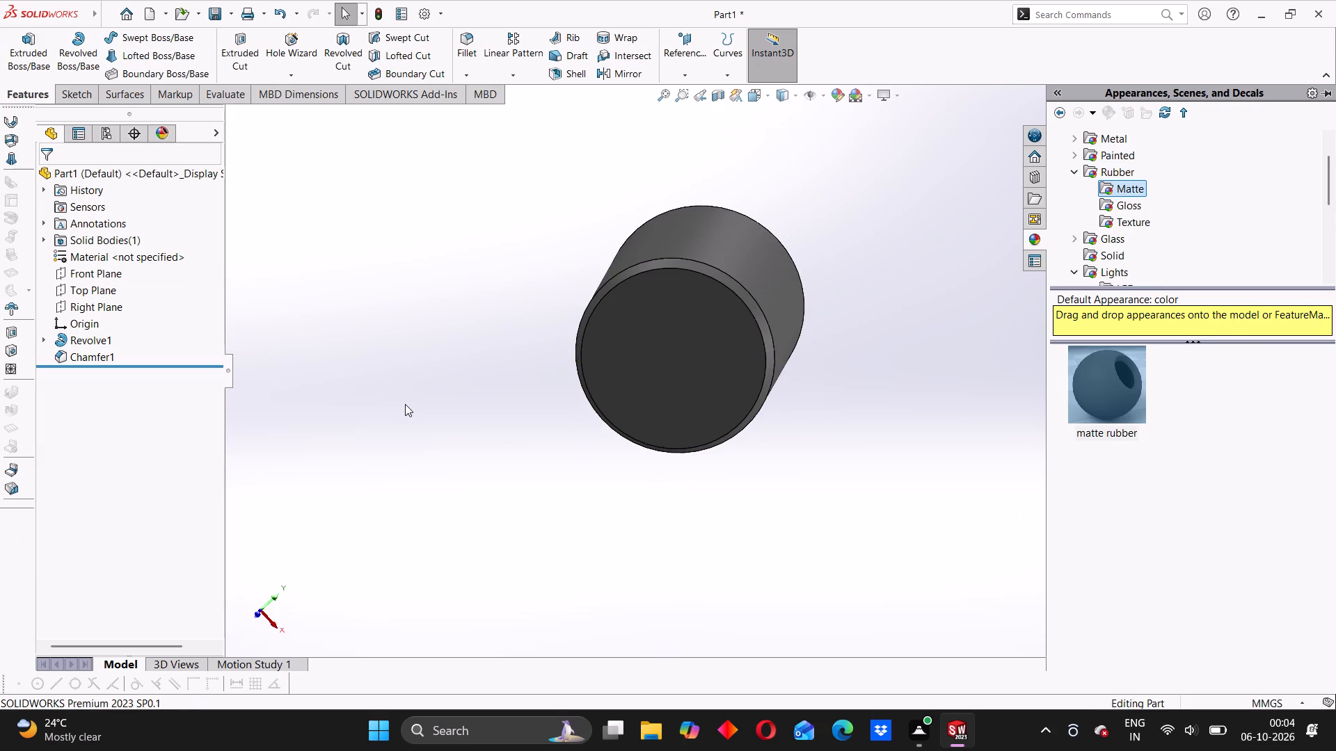
{"action": "left_click", "coordinate": [405, 404]}
Colour the recess's cylindrical wall and its flat bottom face white.
{"action": "middle_click_drag", "start_coordinate": [495, 412], "coordinate": [718, 456]}
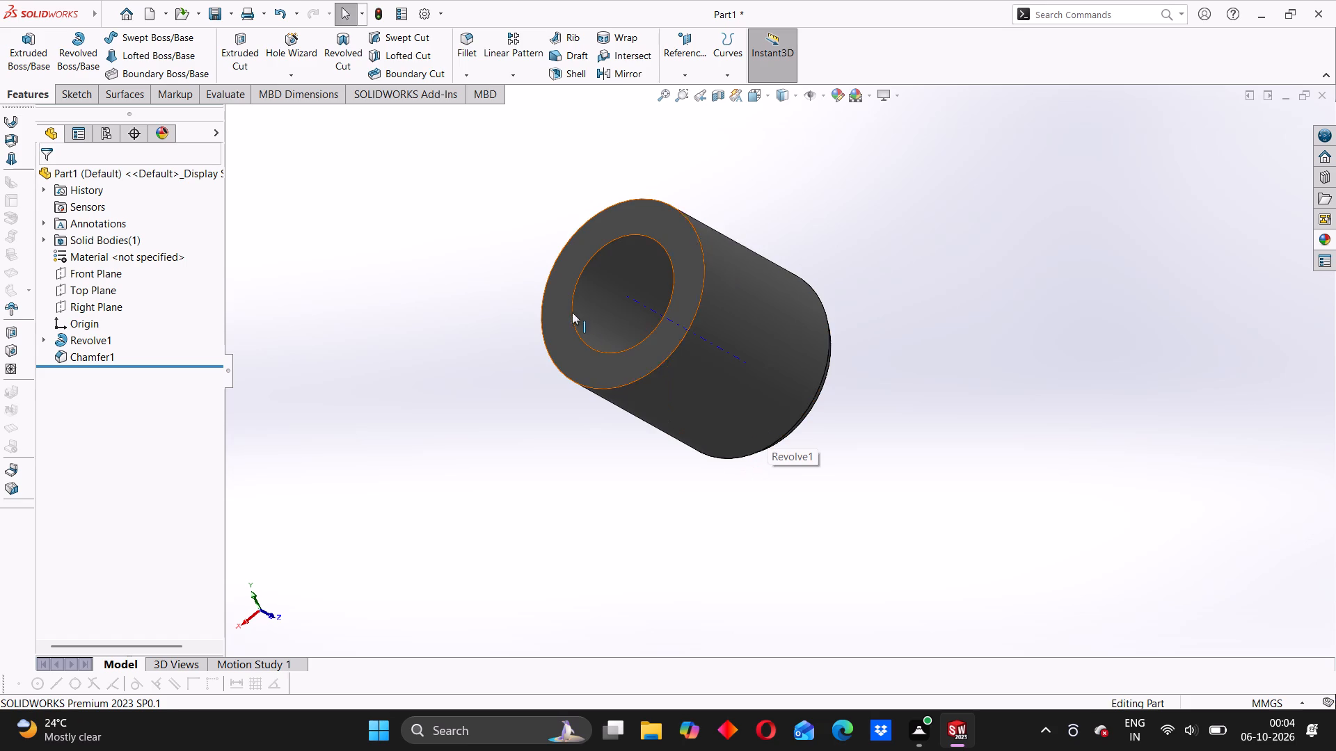
{"action": "left_click", "coordinate": [597, 286]}
{"action": "middle_click_drag", "start_coordinate": [847, 182], "coordinate": [893, 227]}
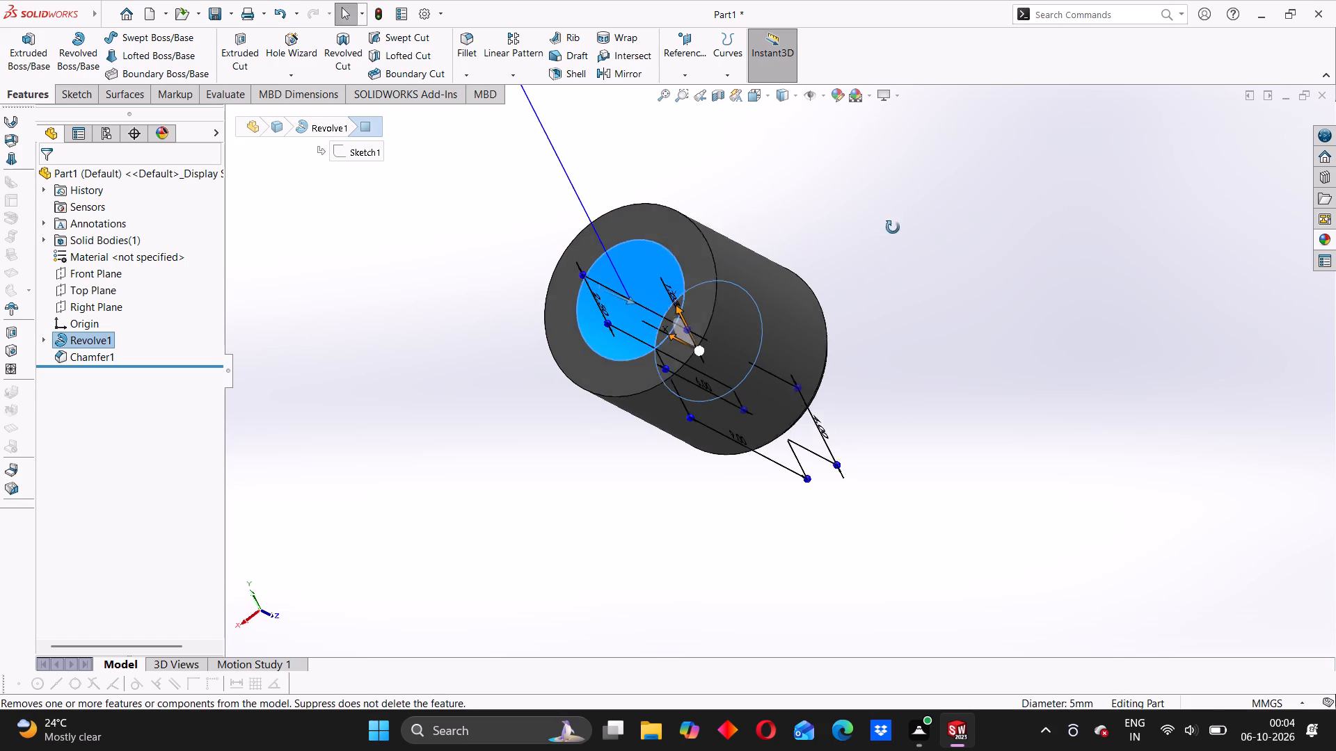
{"action": "middle_click_drag", "start_coordinate": [893, 227], "coordinate": [932, 241]}
{"action": "middle_click_drag", "start_coordinate": [779, 306], "coordinate": [763, 324]}
{"action": "left_click", "coordinate": [723, 318], "text": "ctrl"}
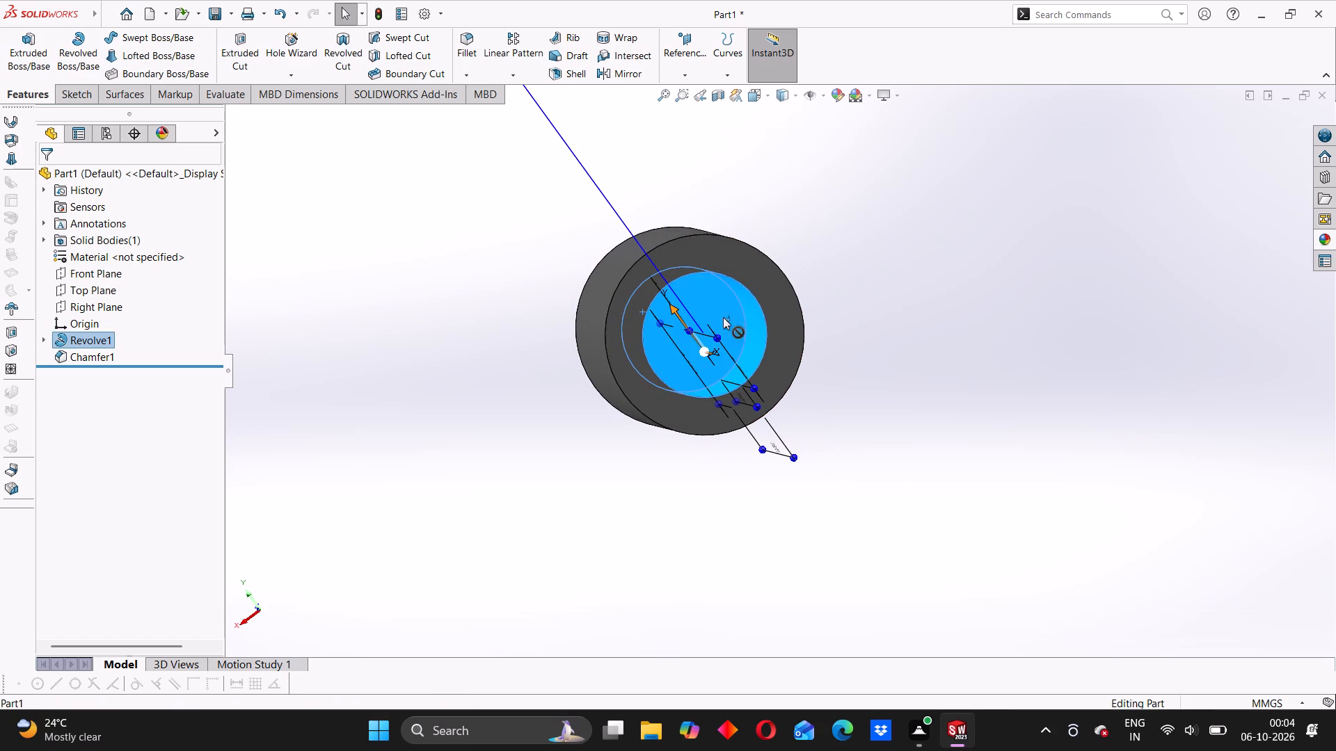
{"action": "left_click", "coordinate": [839, 94]}
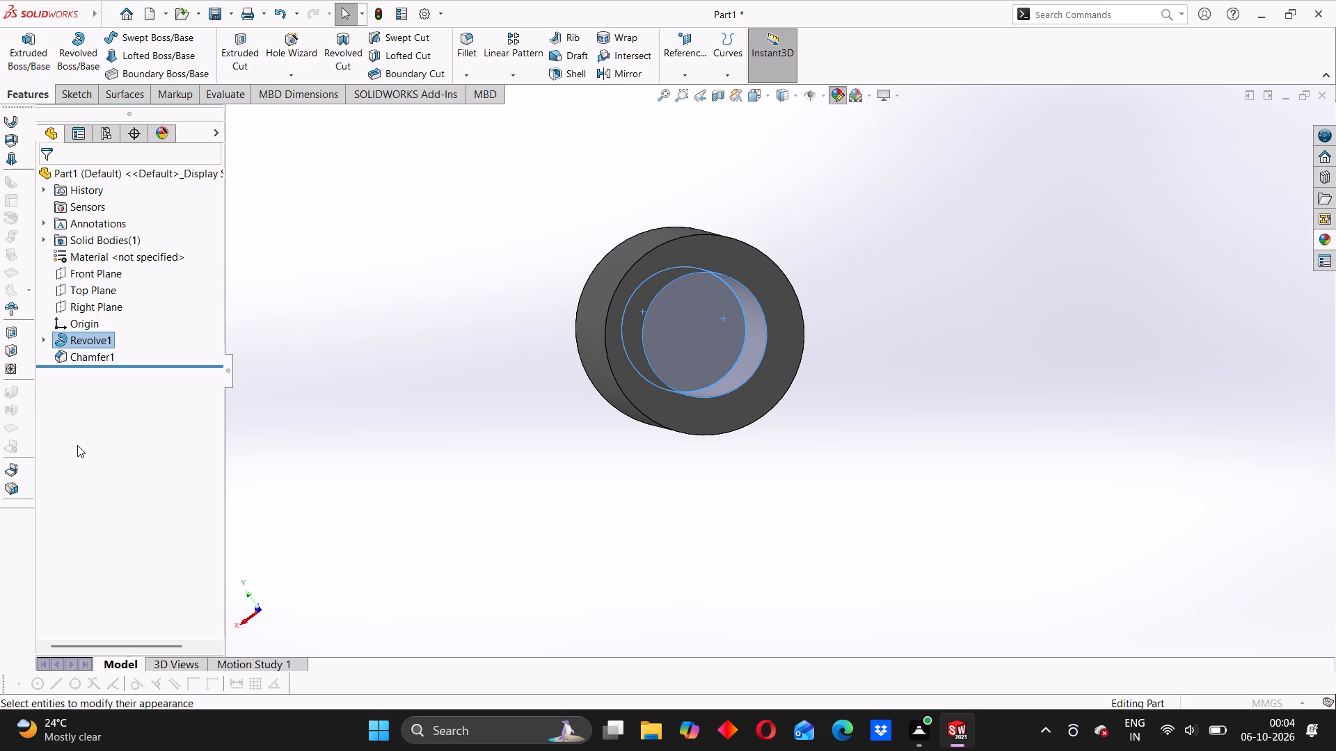
{"action": "left_click", "coordinate": [164, 512]}
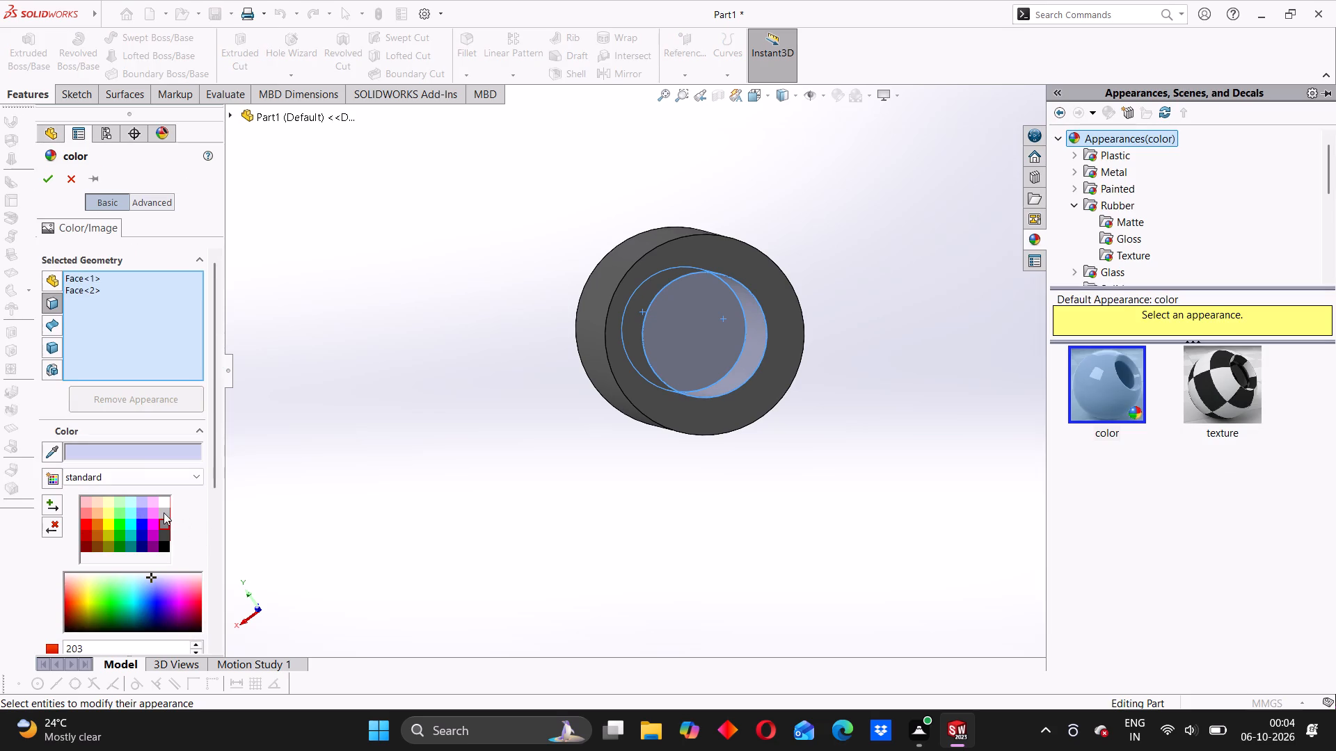
{"action": "left_click", "coordinate": [166, 502]}
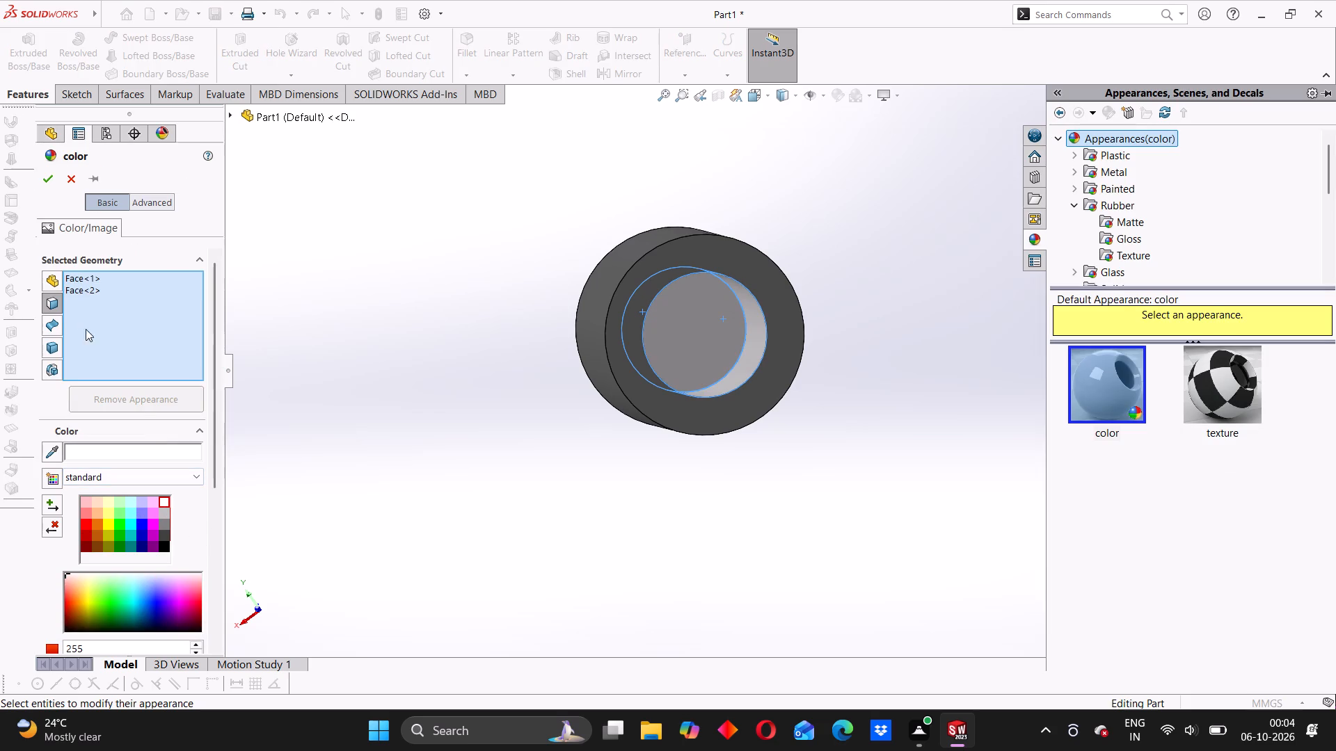
{"action": "left_click", "coordinate": [50, 180]}
{"action": "middle_click_drag", "start_coordinate": [765, 444], "coordinate": [703, 450]}
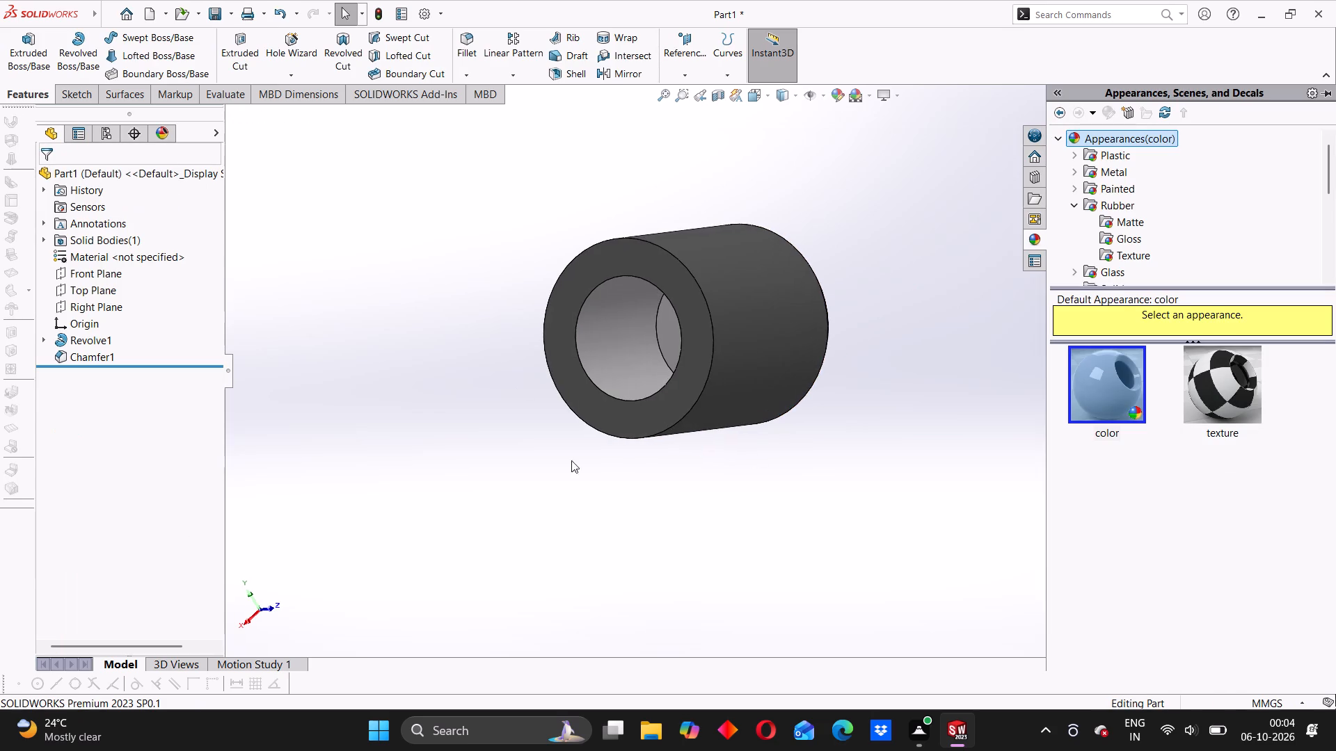
{"action": "left_click", "coordinate": [459, 461]}
{"action": "middle_click_drag", "start_coordinate": [818, 384], "coordinate": [767, 422]}
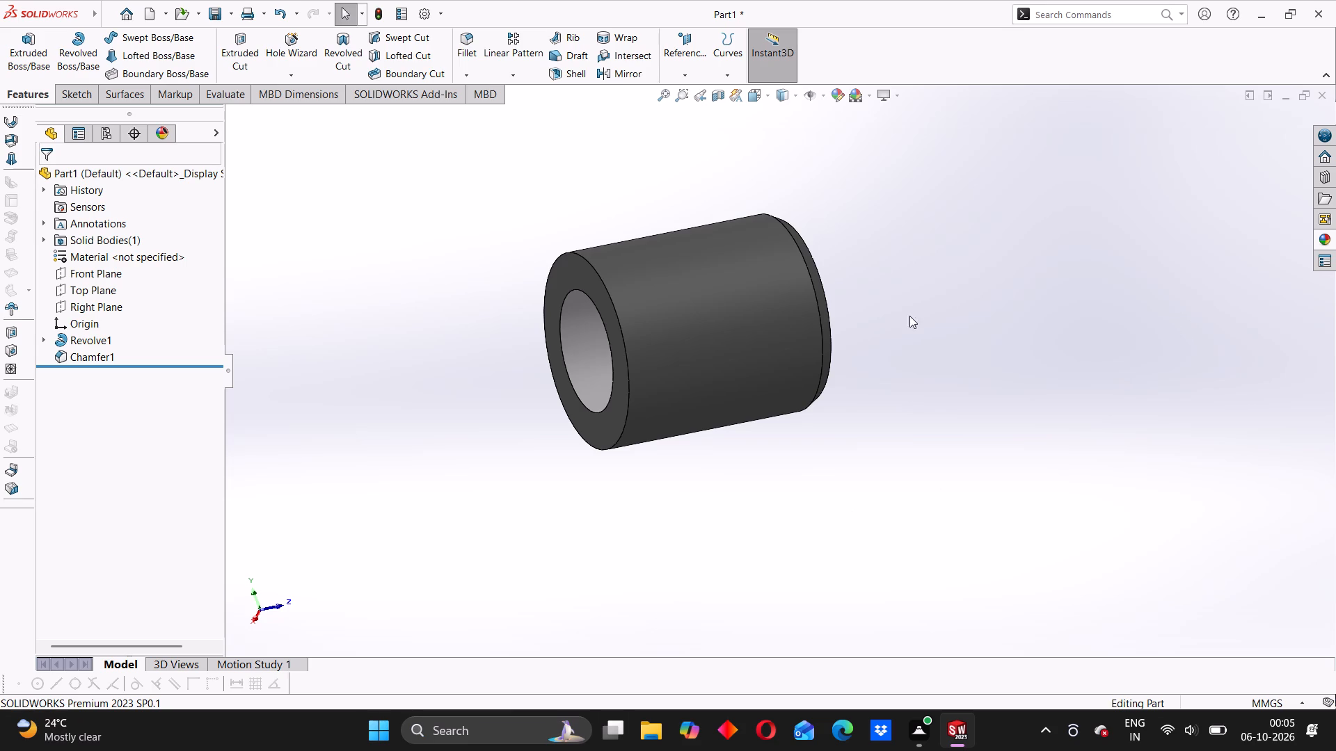
Save the part as part5 in the ASSEMBLY 9 folder.
{"action": "left_click", "coordinate": [230, 14]}
{"action": "left_click", "coordinate": [254, 52]}
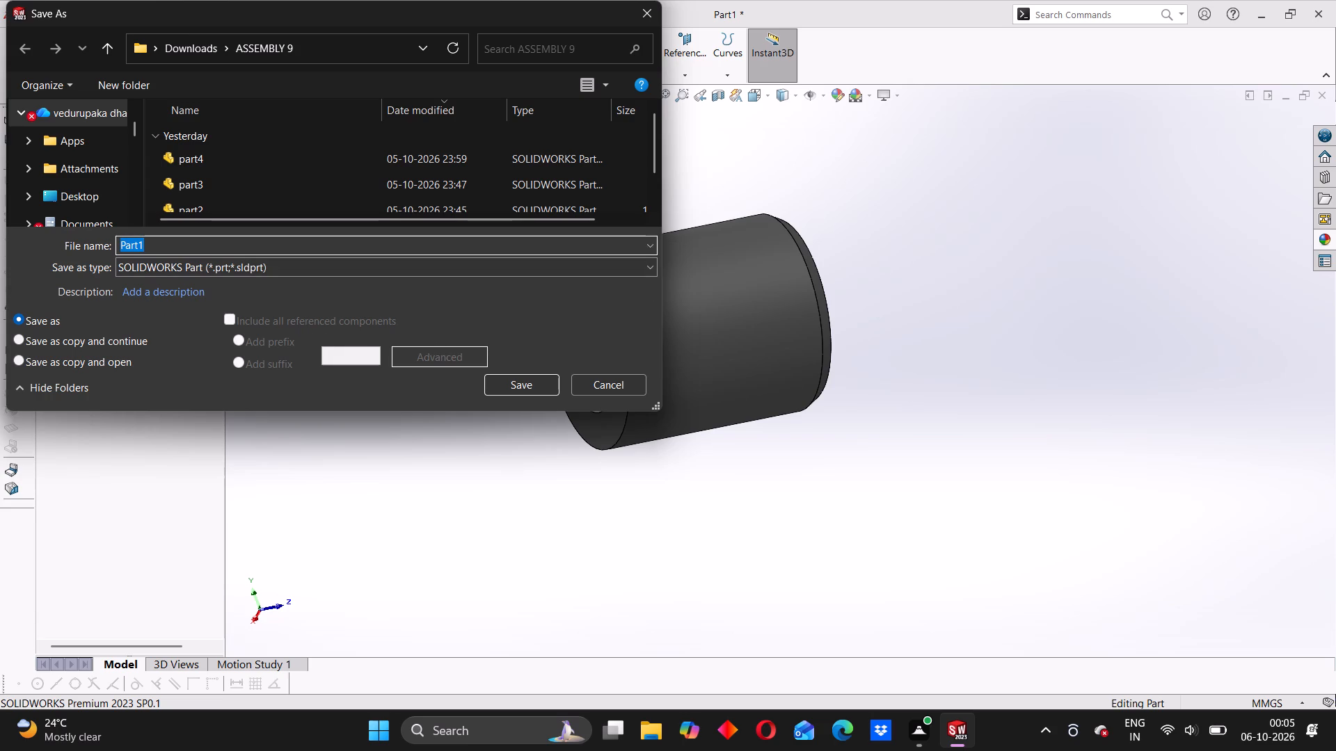
{"action": "type", "text": "part"}
{"action": "key", "text": "5"}
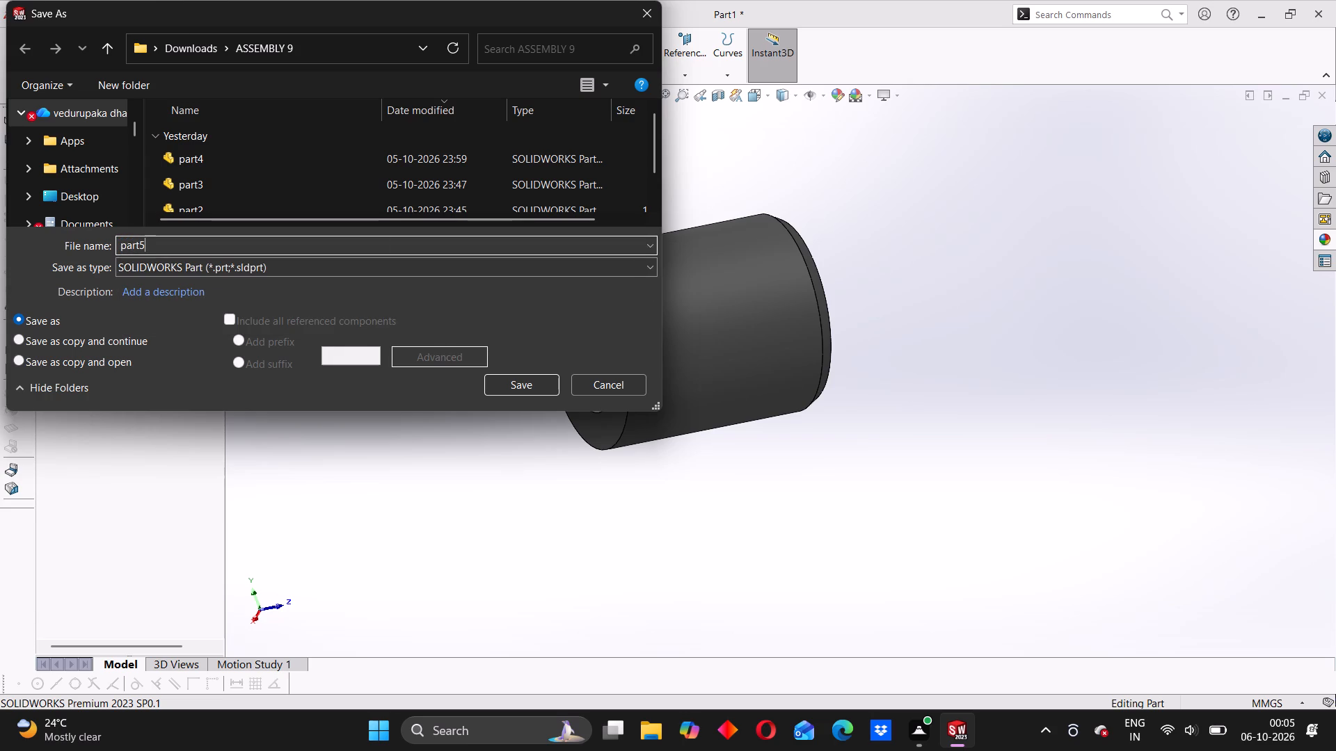
{"action": "left_click", "coordinate": [520, 387]}
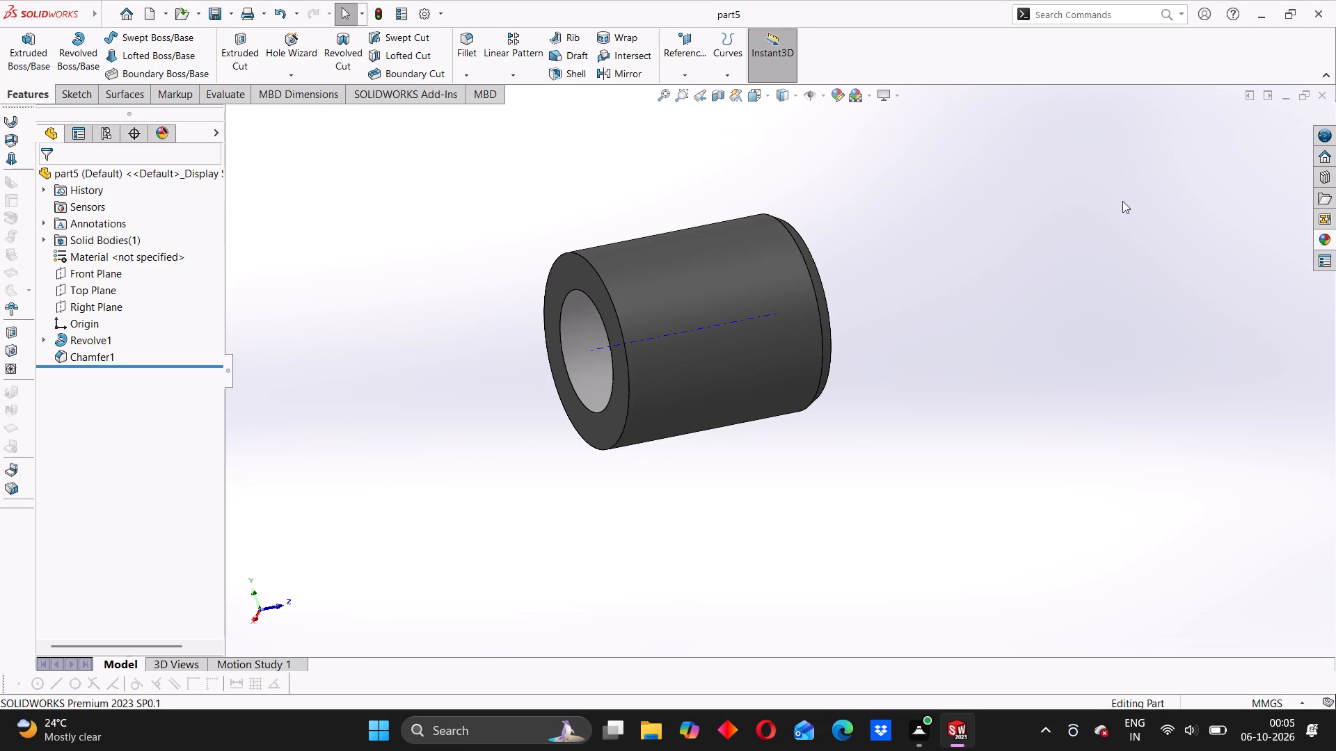
Close the SOLIDWORKS window.
{"action": "left_click", "coordinate": [1317, 17]}
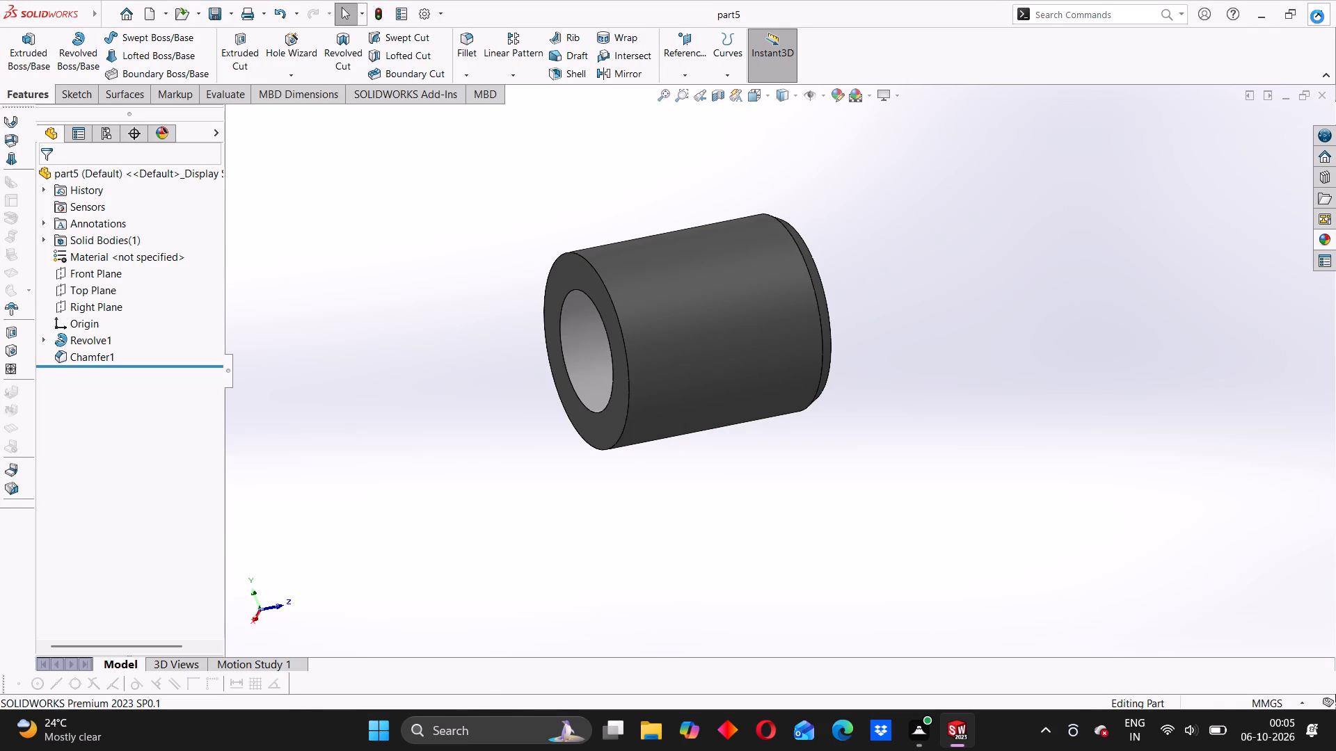
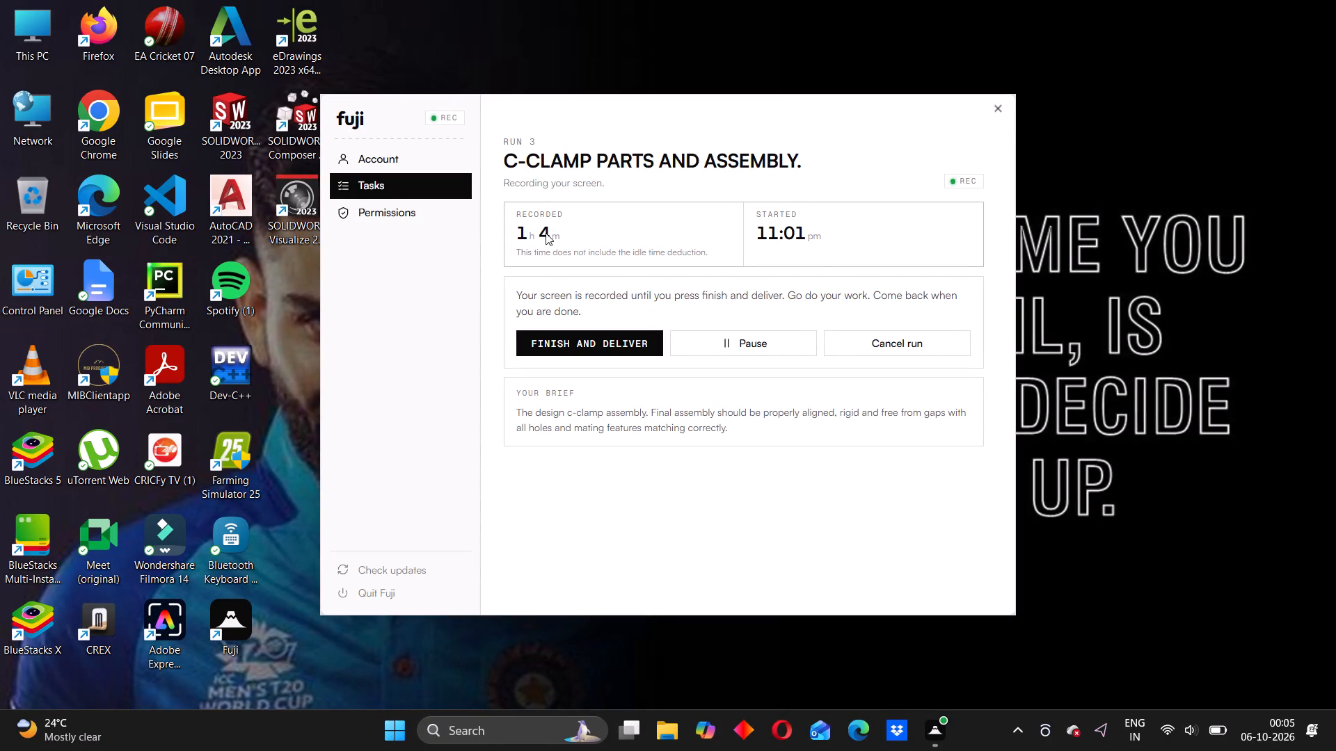
Start SOLIDWORKS 2023 and create a new assembly document.
{"action": "double_click", "coordinate": [234, 103]}
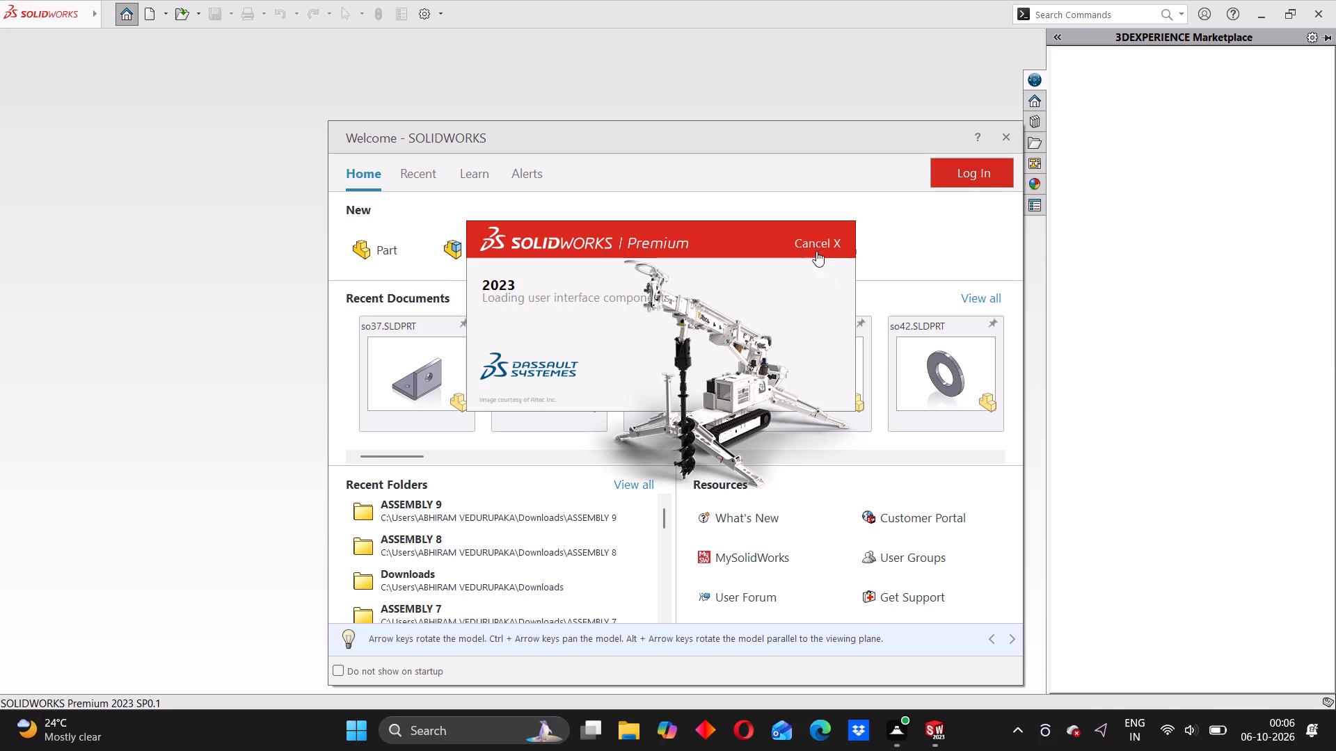
{"action": "left_click", "coordinate": [814, 246]}
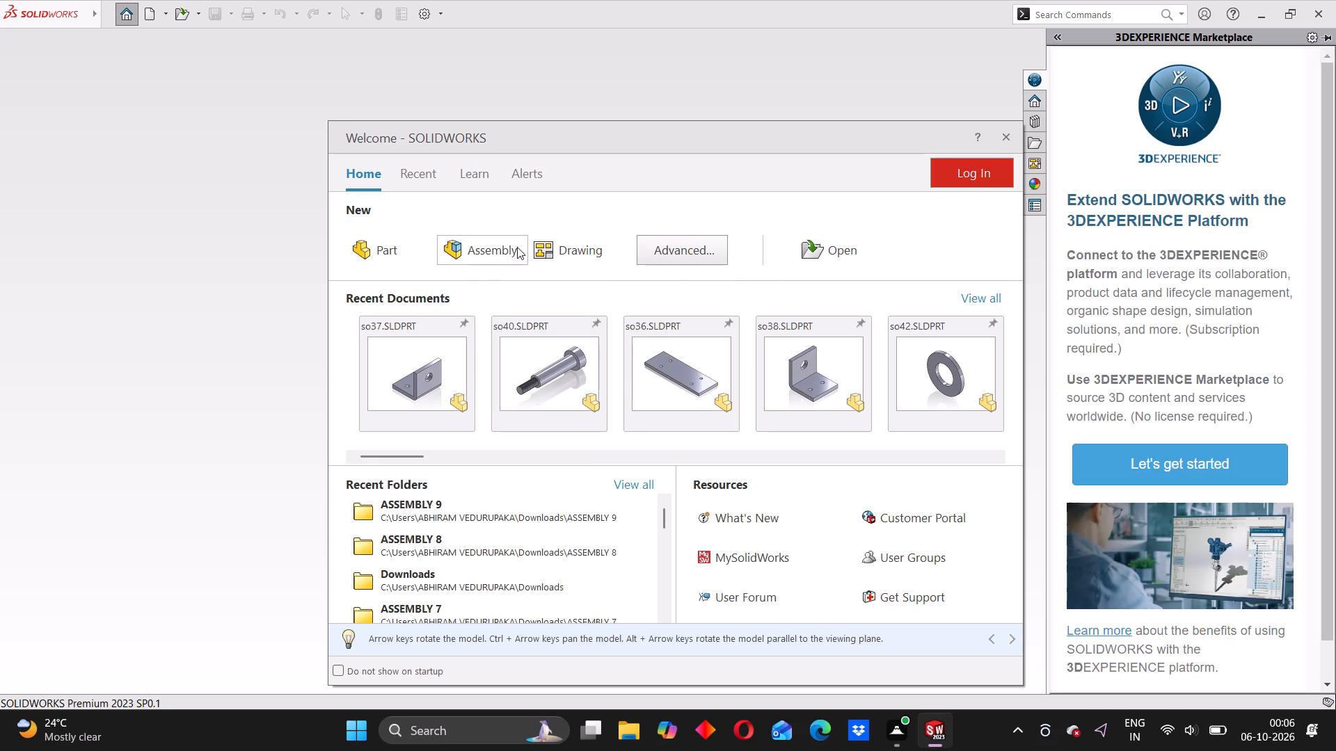
{"action": "left_click", "coordinate": [484, 253]}
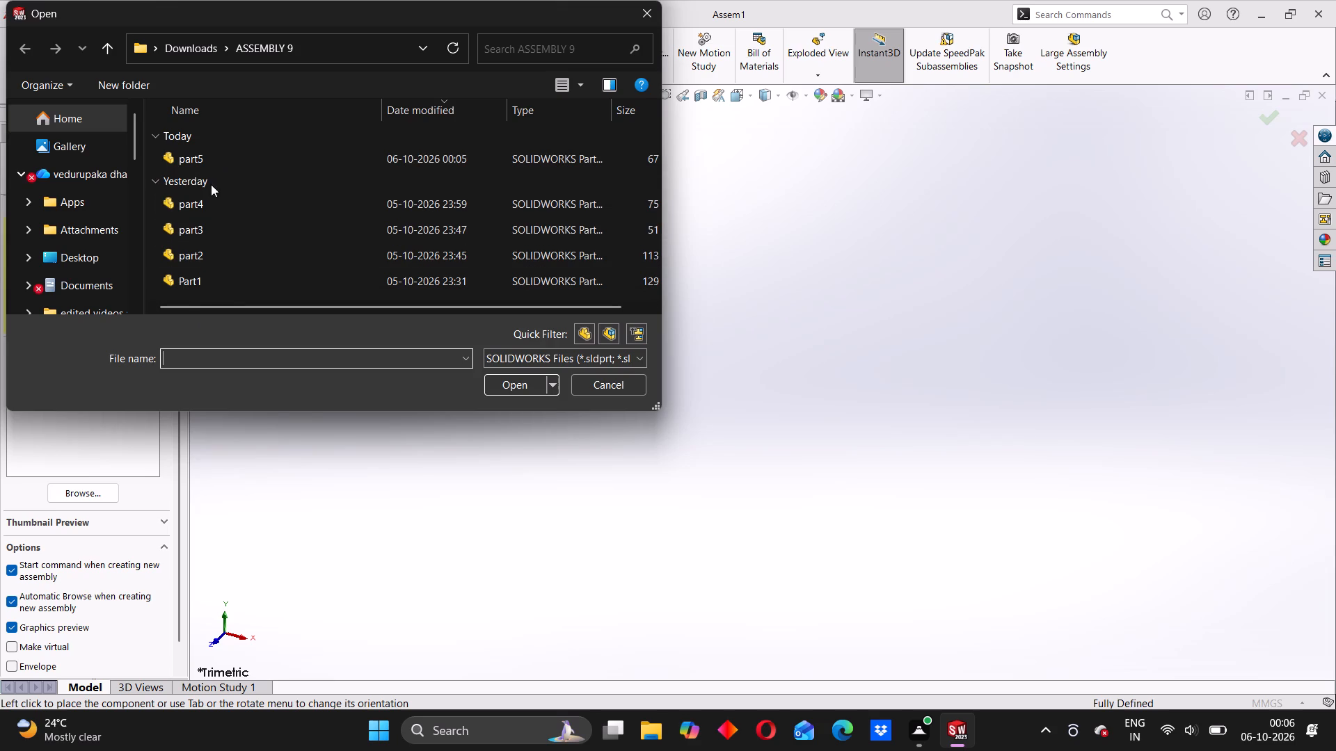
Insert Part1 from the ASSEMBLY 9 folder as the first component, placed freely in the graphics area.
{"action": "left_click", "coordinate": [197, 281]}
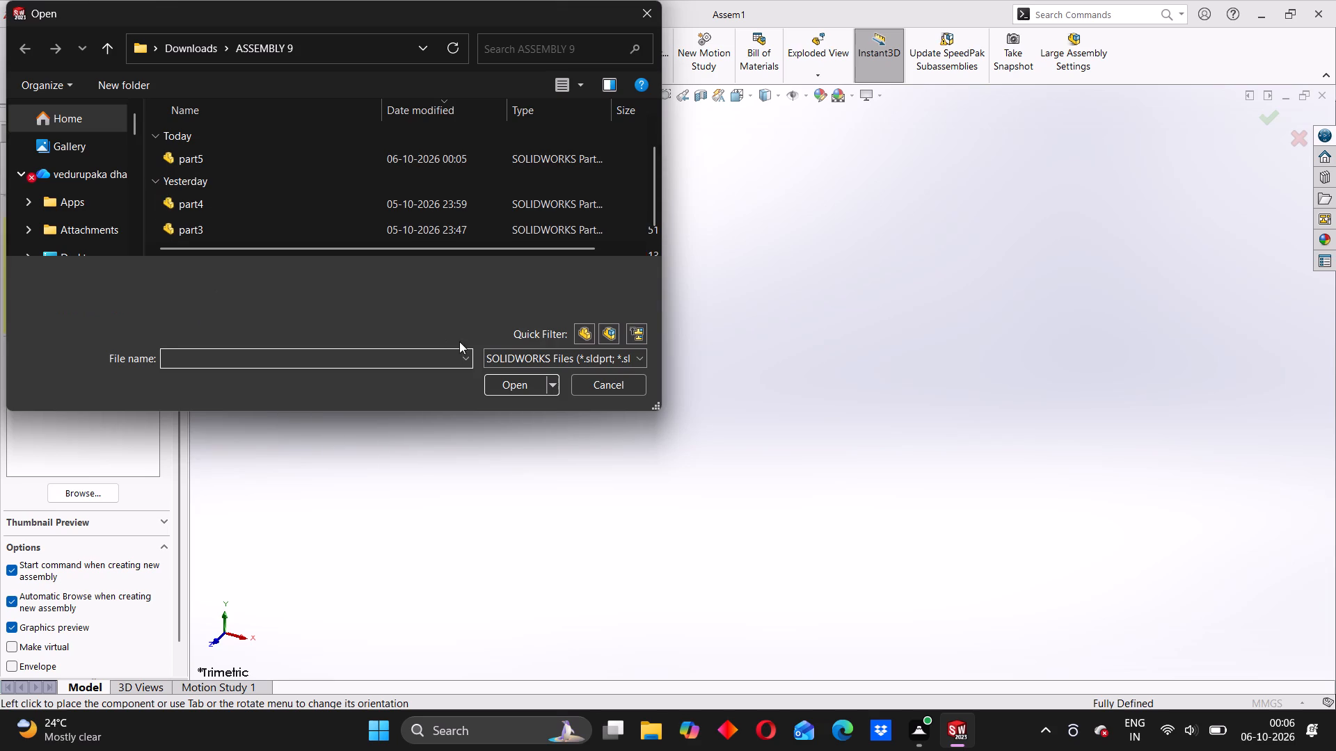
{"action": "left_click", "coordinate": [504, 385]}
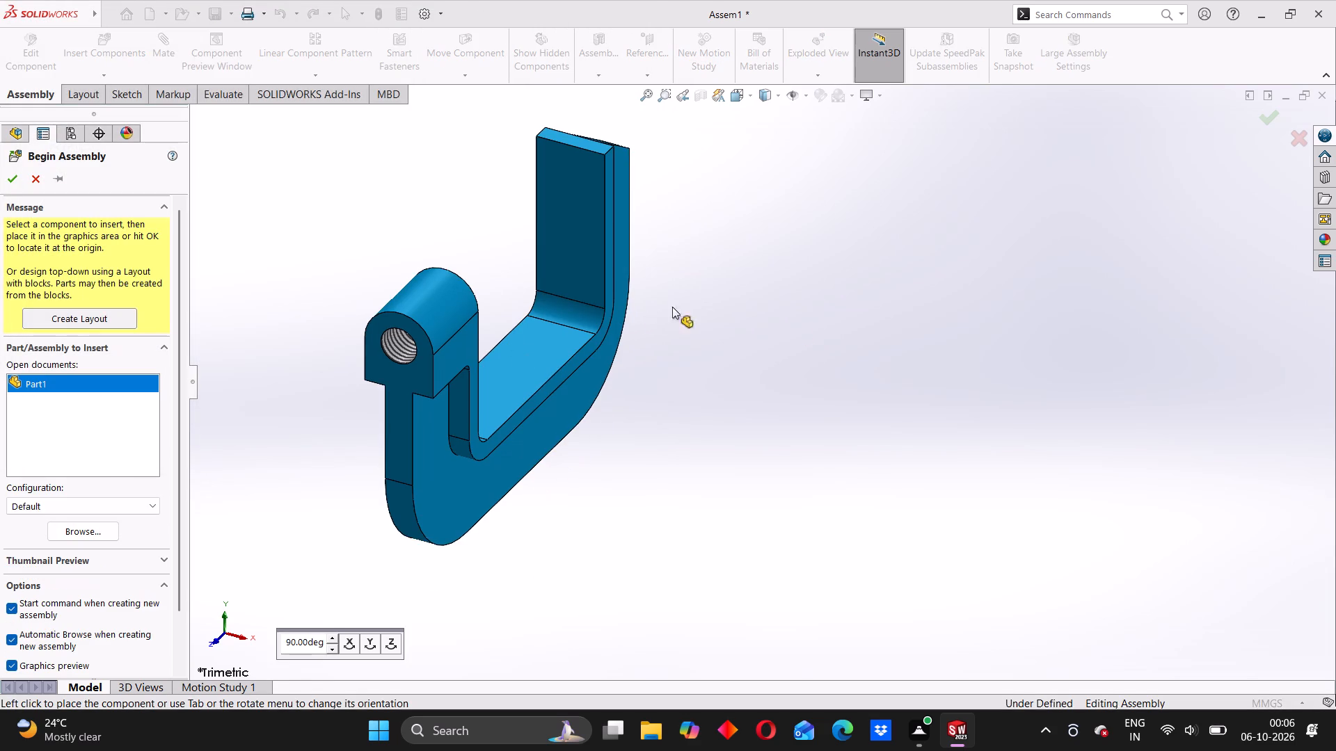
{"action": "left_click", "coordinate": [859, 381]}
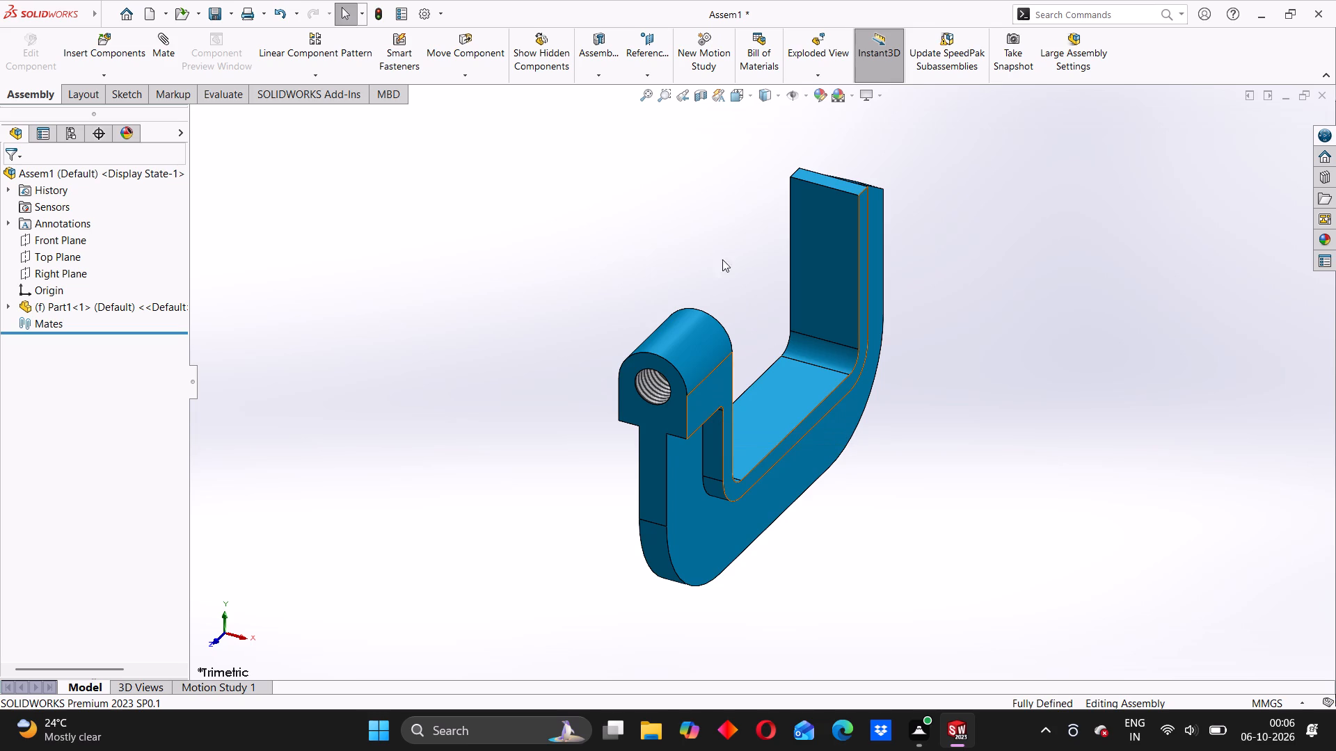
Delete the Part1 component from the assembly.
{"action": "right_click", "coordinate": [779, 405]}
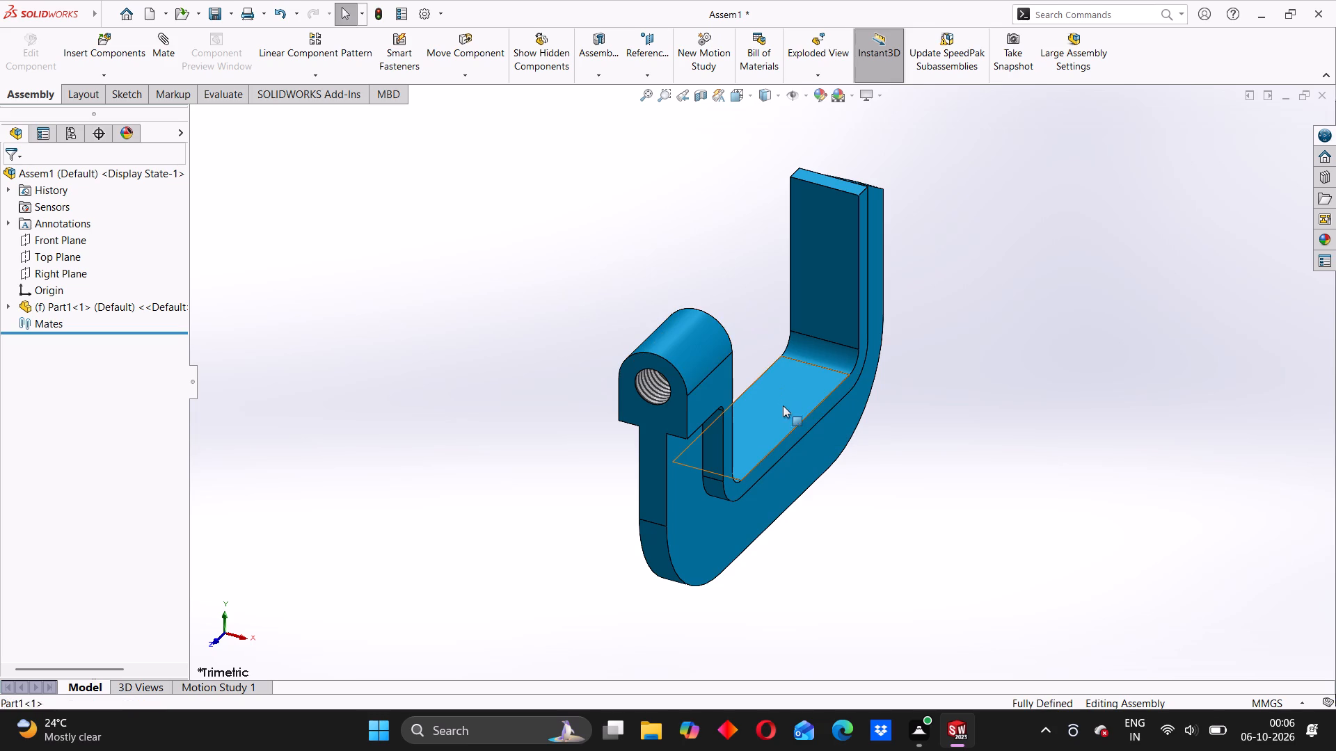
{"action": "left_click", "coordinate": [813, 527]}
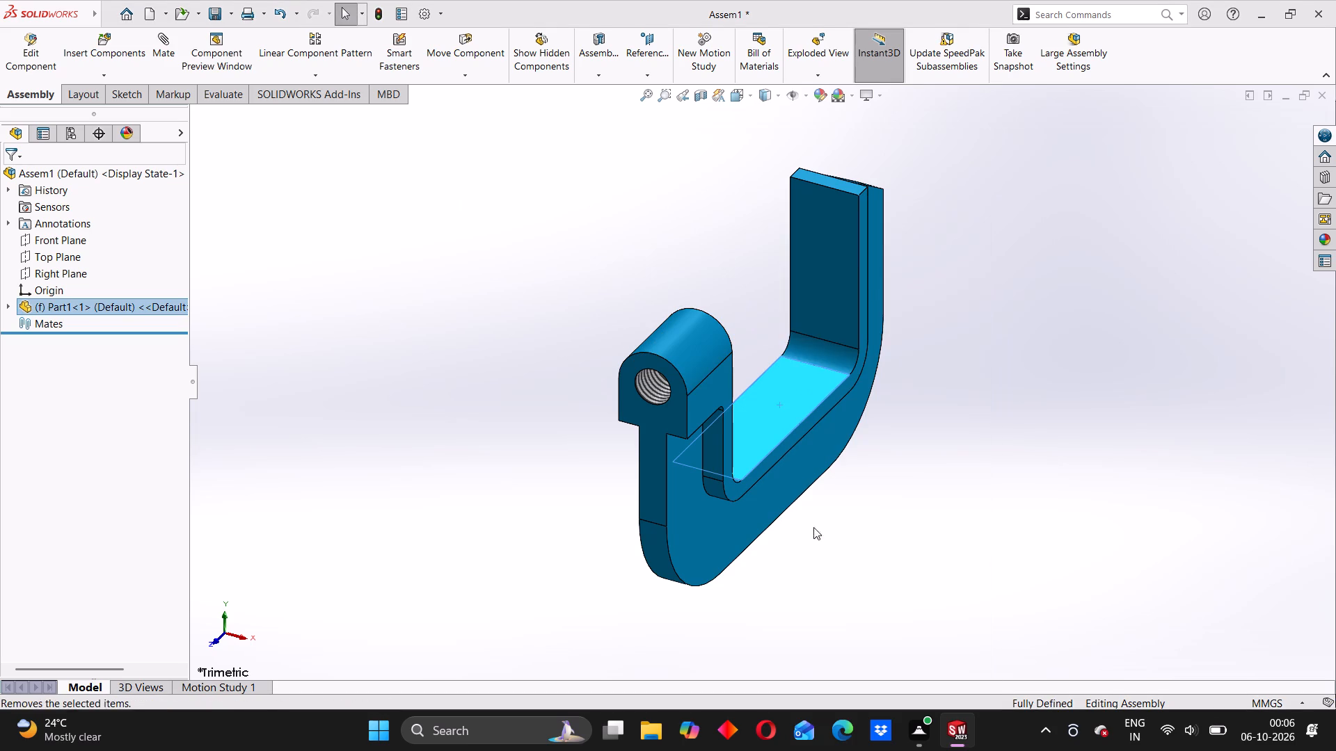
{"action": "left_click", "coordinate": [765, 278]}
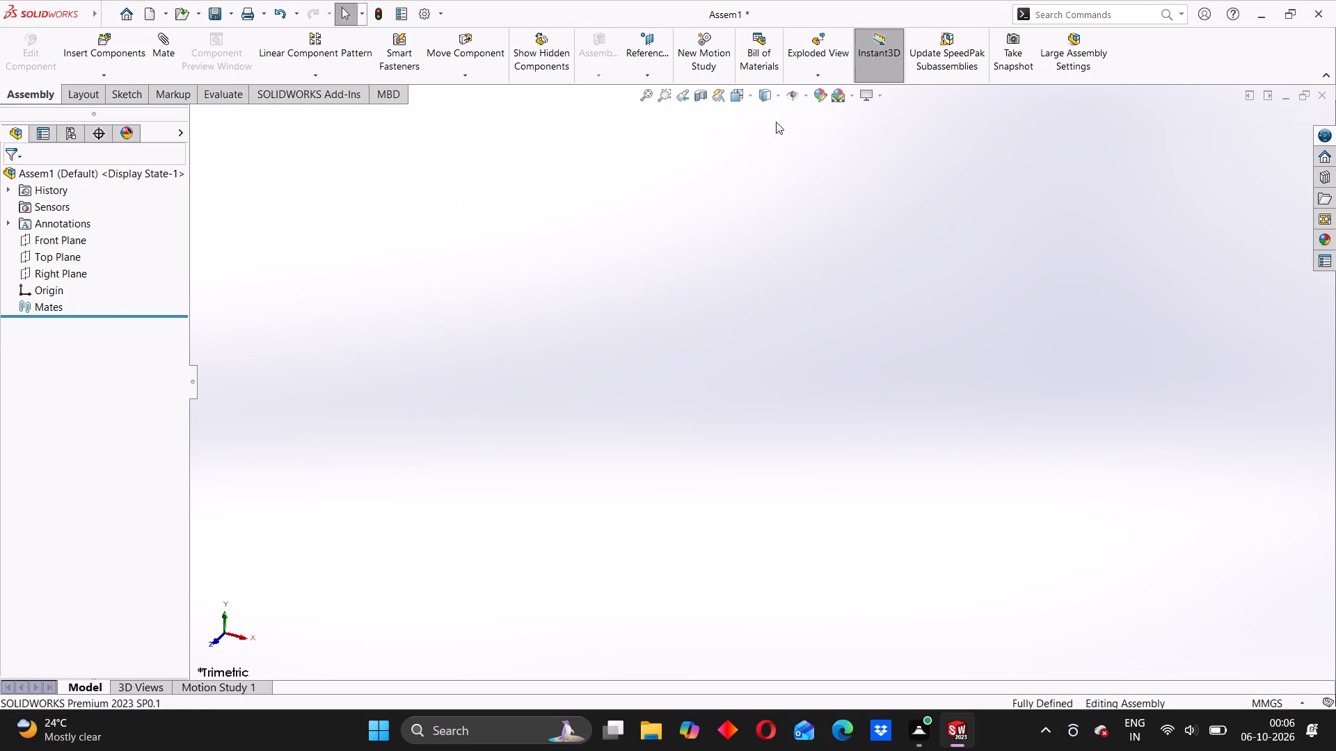
Turn on the display of origins in the assembly.
{"action": "left_click", "coordinate": [806, 95]}
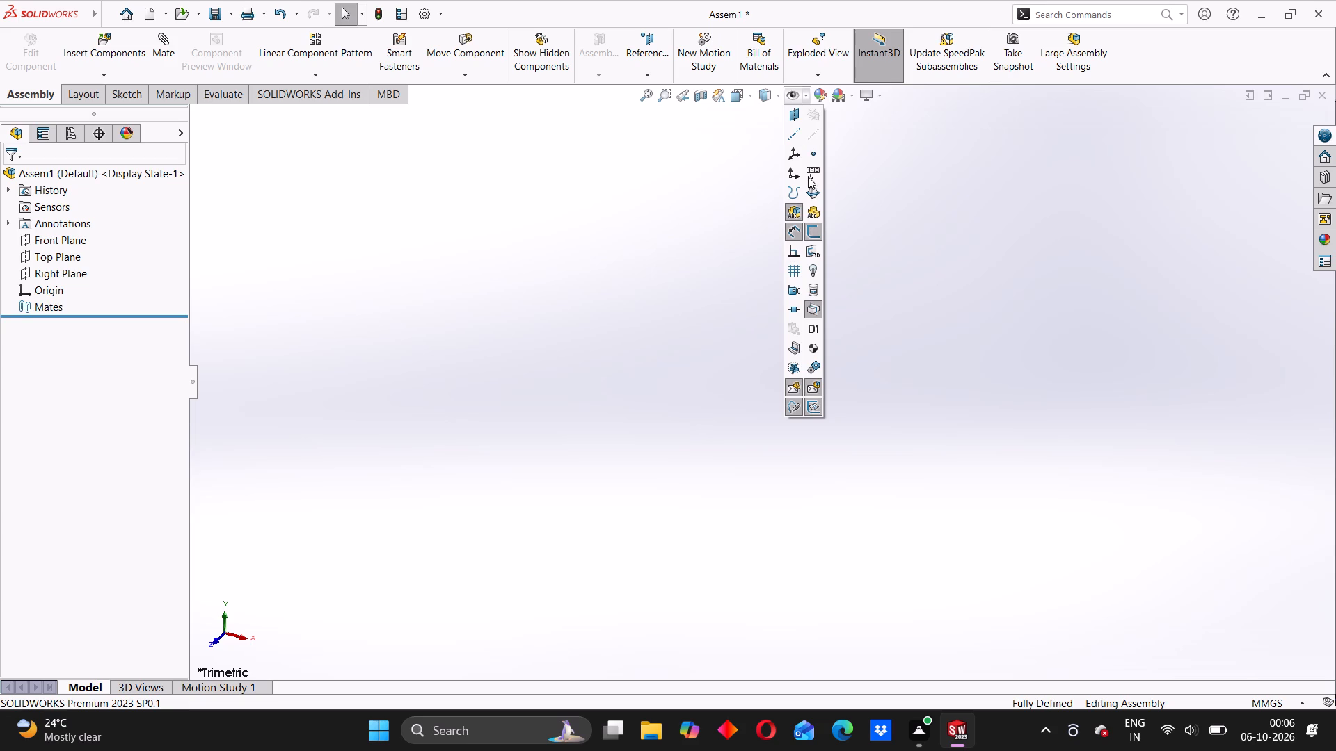
{"action": "left_click", "coordinate": [795, 179]}
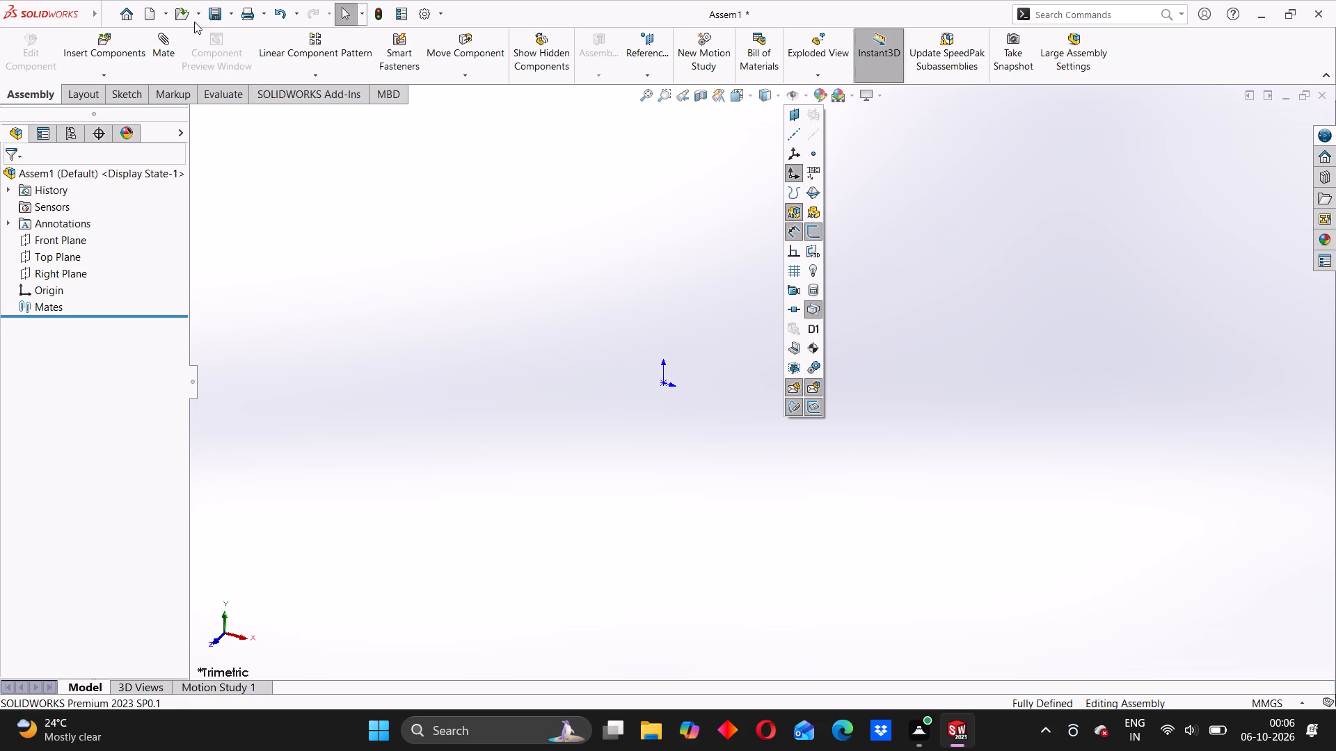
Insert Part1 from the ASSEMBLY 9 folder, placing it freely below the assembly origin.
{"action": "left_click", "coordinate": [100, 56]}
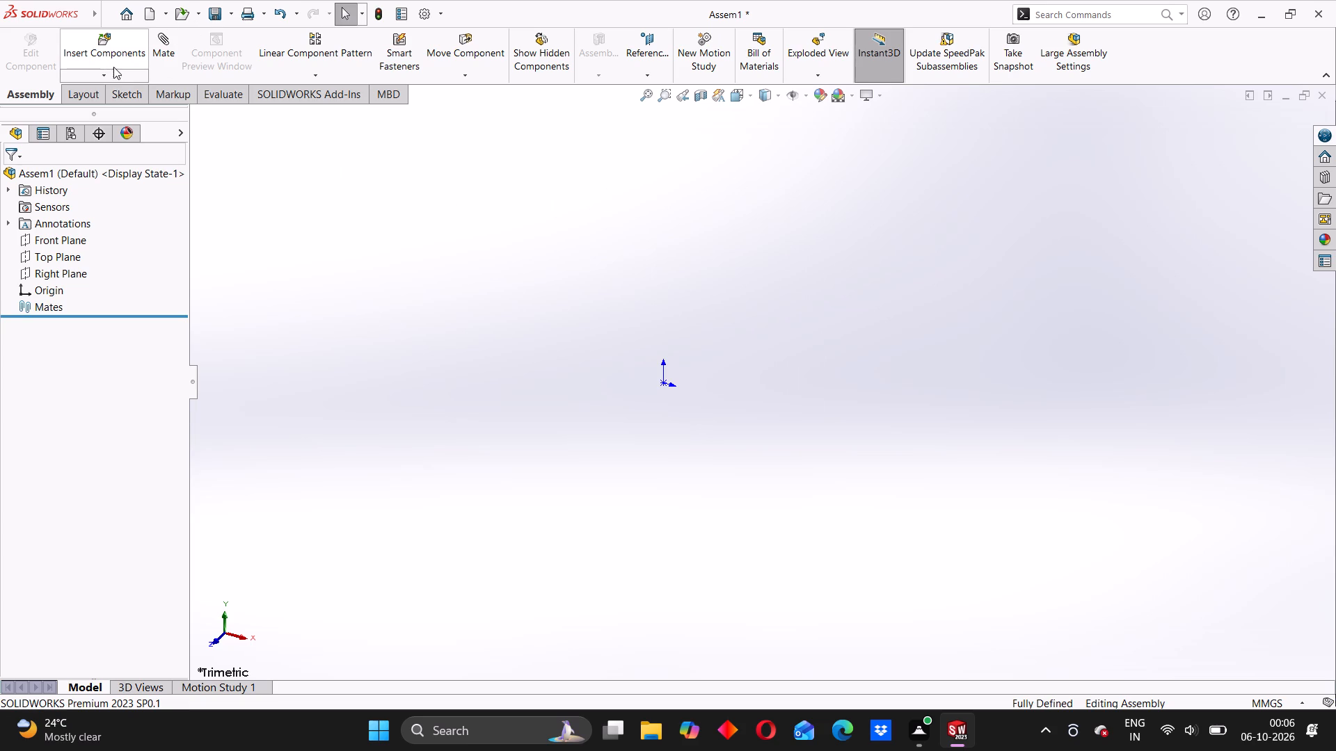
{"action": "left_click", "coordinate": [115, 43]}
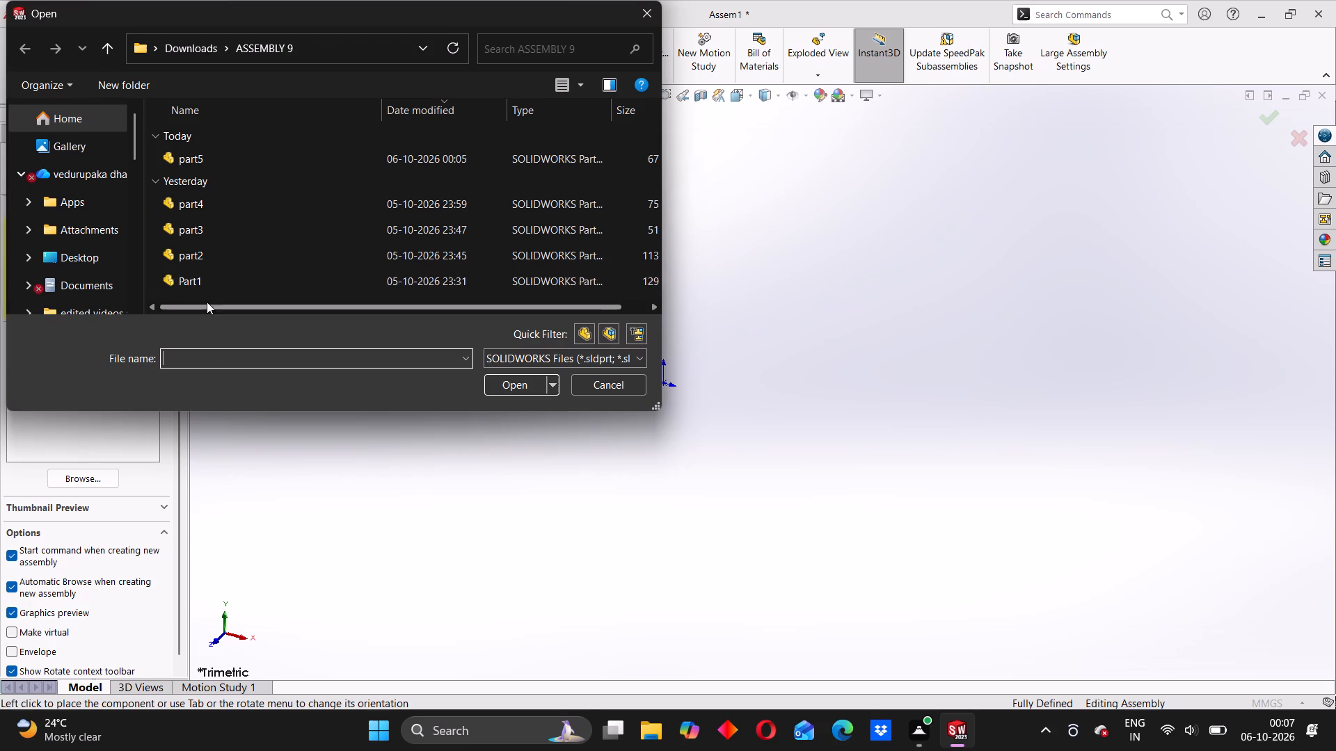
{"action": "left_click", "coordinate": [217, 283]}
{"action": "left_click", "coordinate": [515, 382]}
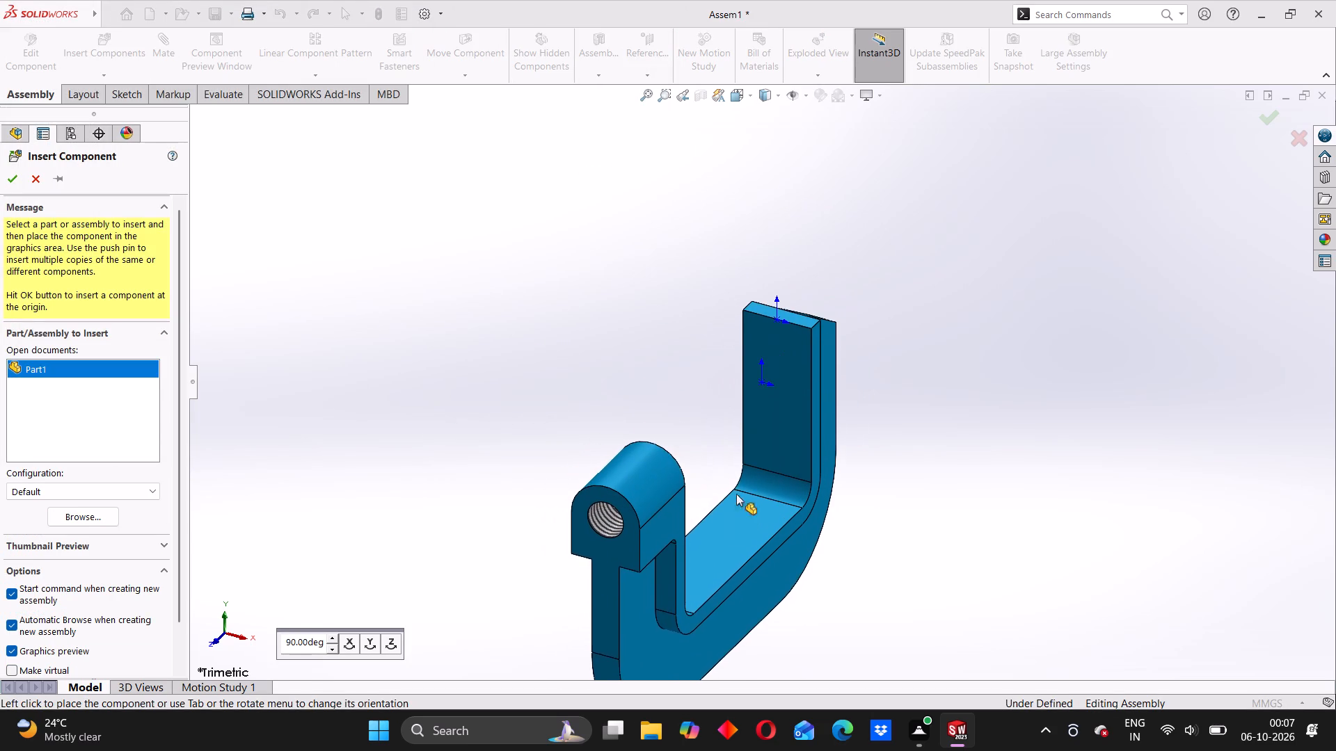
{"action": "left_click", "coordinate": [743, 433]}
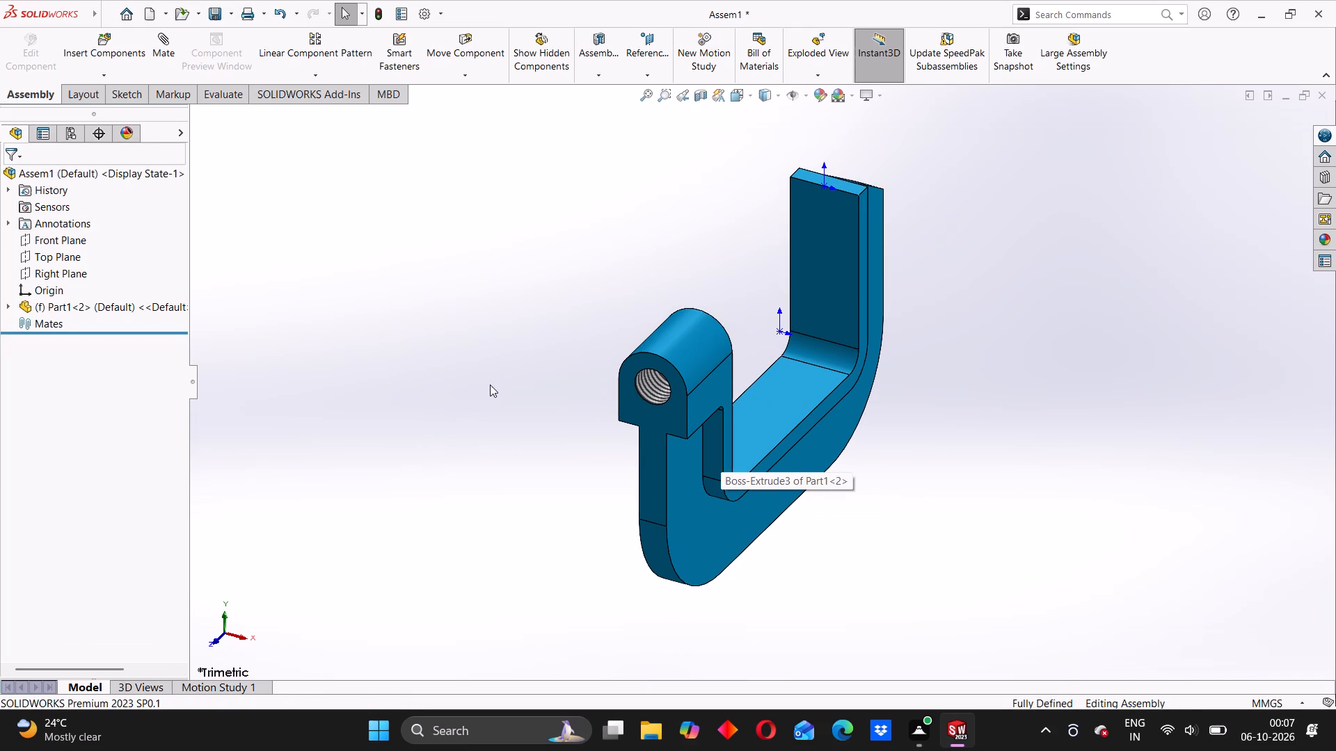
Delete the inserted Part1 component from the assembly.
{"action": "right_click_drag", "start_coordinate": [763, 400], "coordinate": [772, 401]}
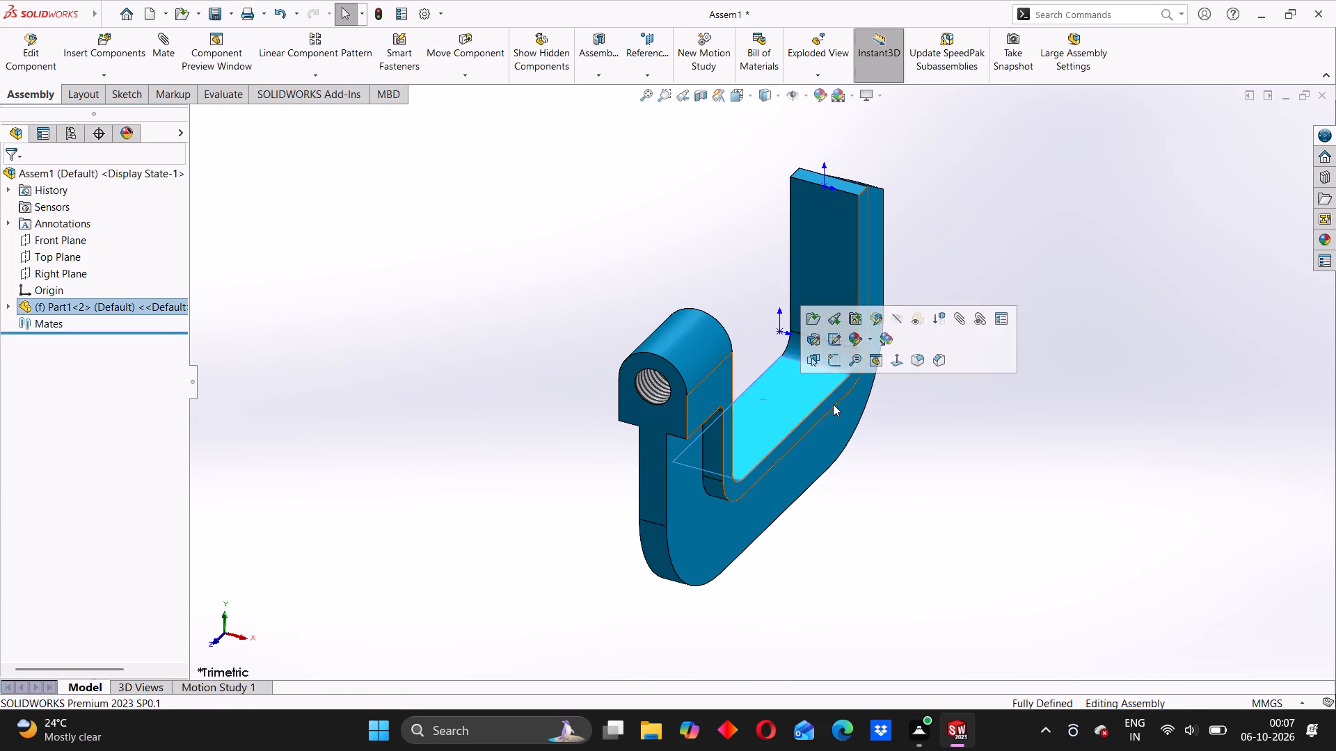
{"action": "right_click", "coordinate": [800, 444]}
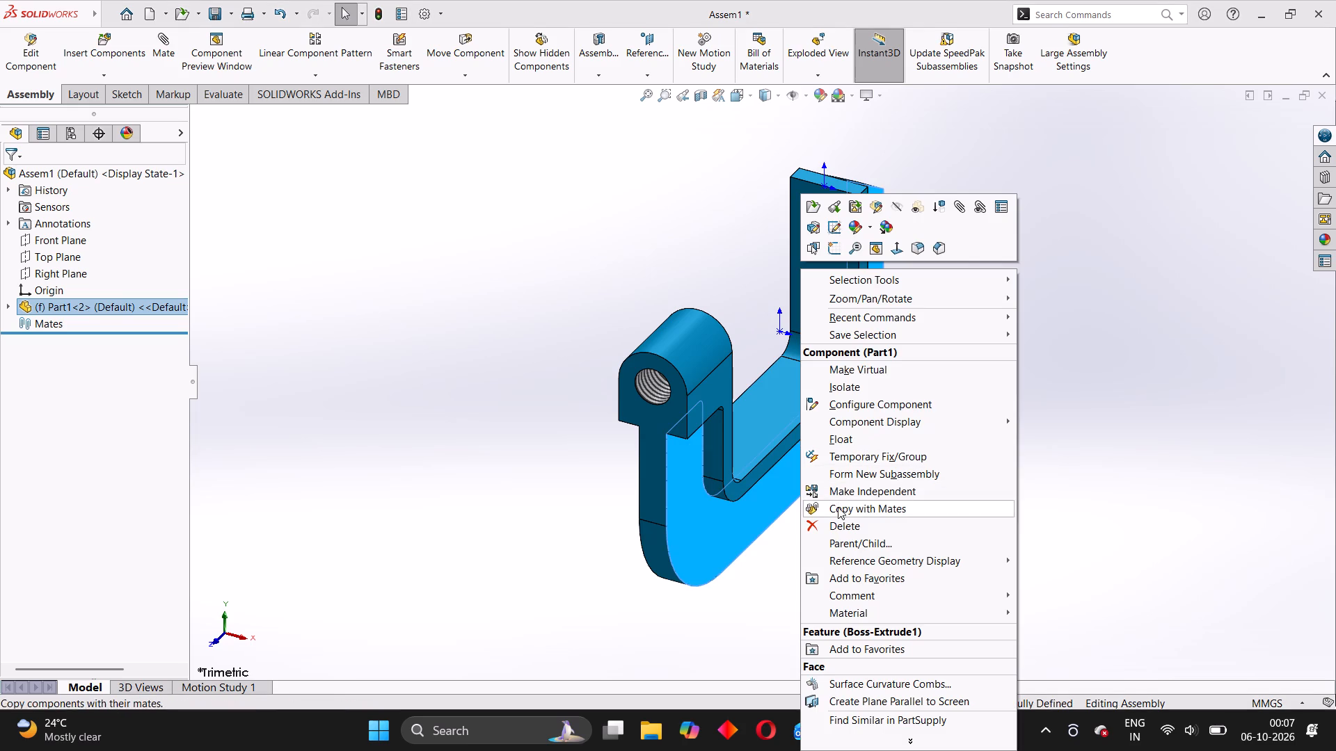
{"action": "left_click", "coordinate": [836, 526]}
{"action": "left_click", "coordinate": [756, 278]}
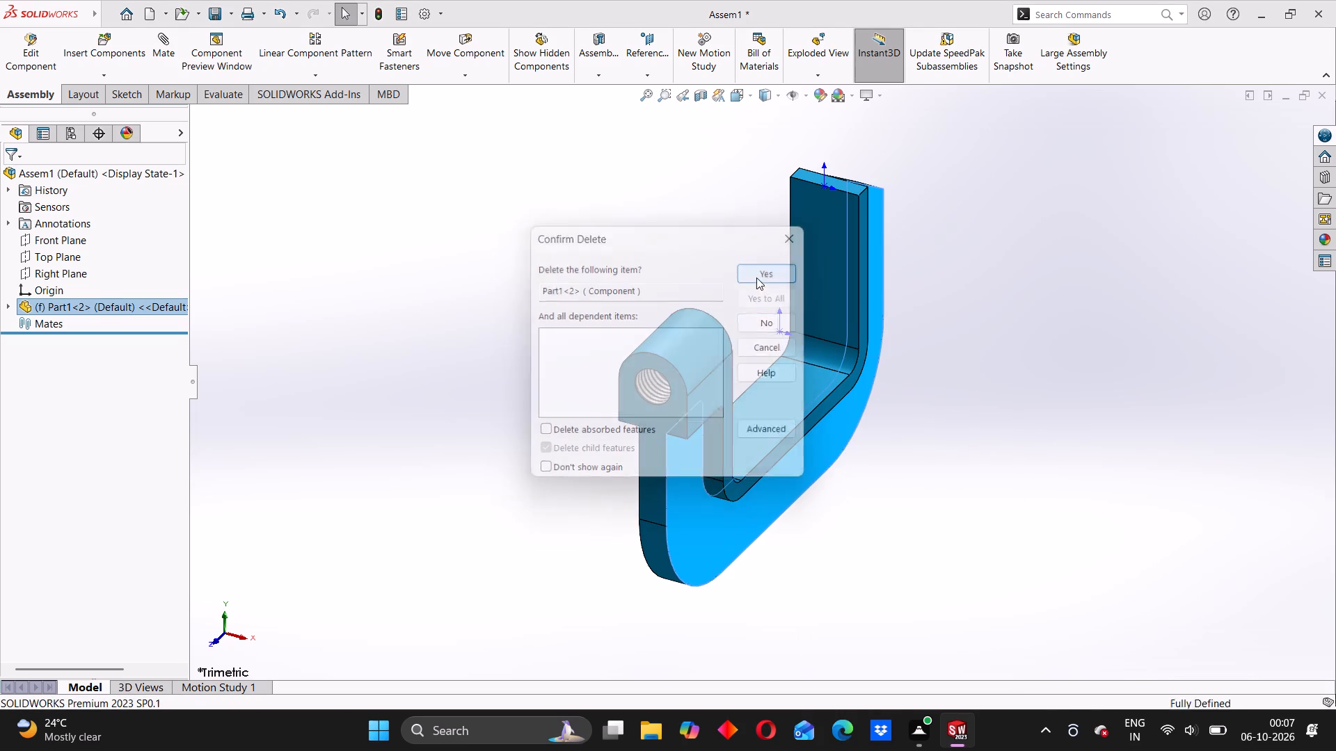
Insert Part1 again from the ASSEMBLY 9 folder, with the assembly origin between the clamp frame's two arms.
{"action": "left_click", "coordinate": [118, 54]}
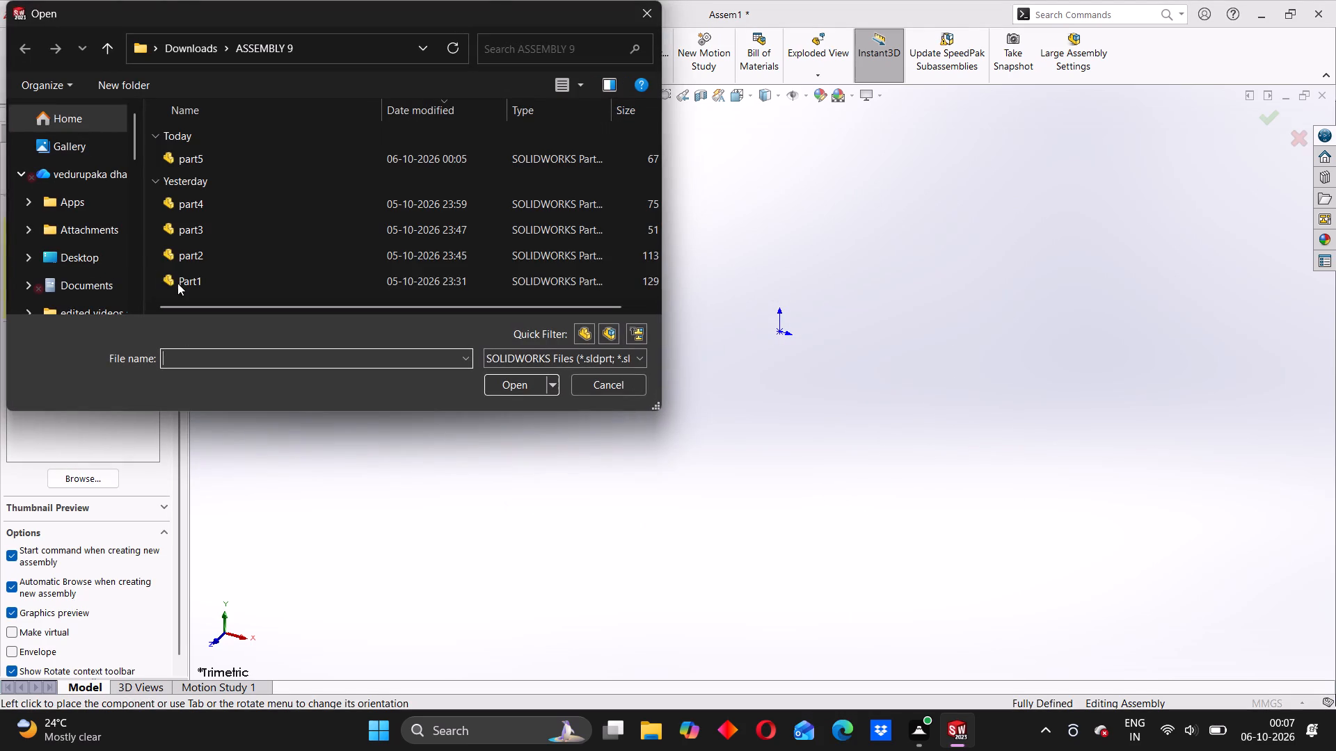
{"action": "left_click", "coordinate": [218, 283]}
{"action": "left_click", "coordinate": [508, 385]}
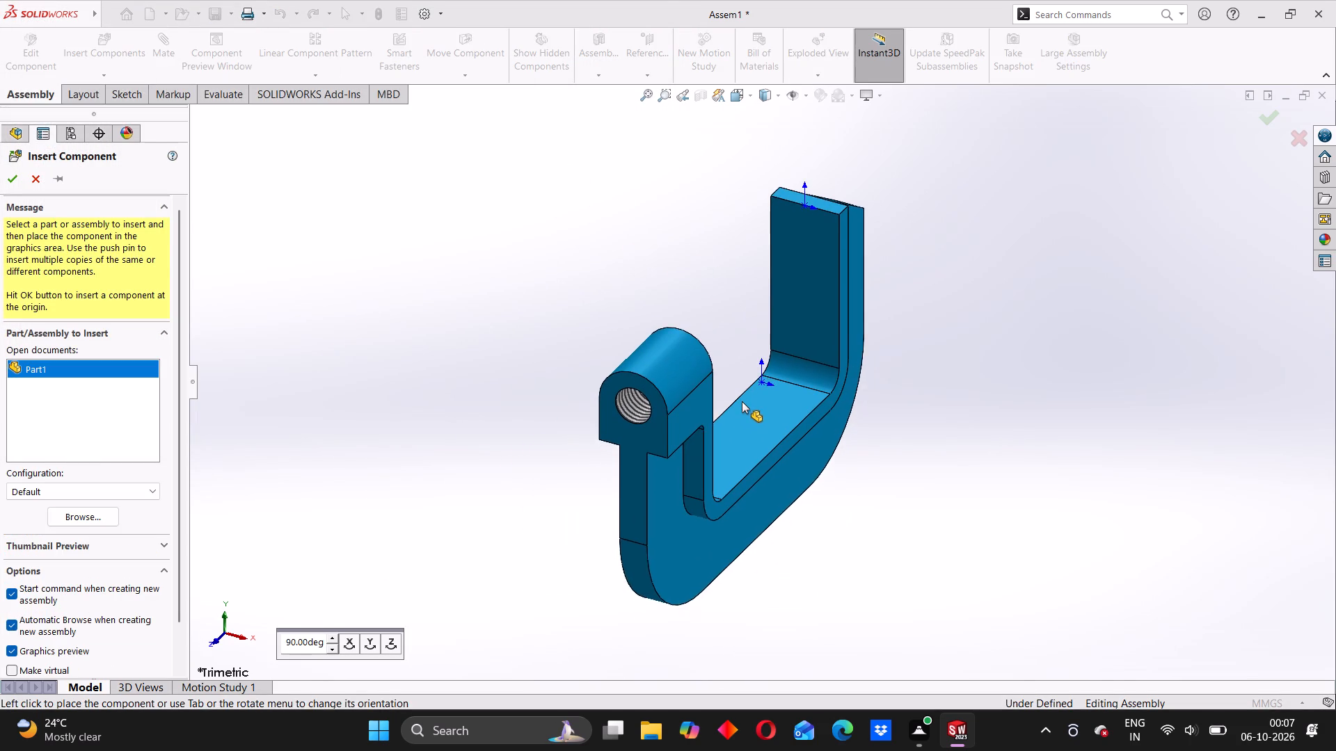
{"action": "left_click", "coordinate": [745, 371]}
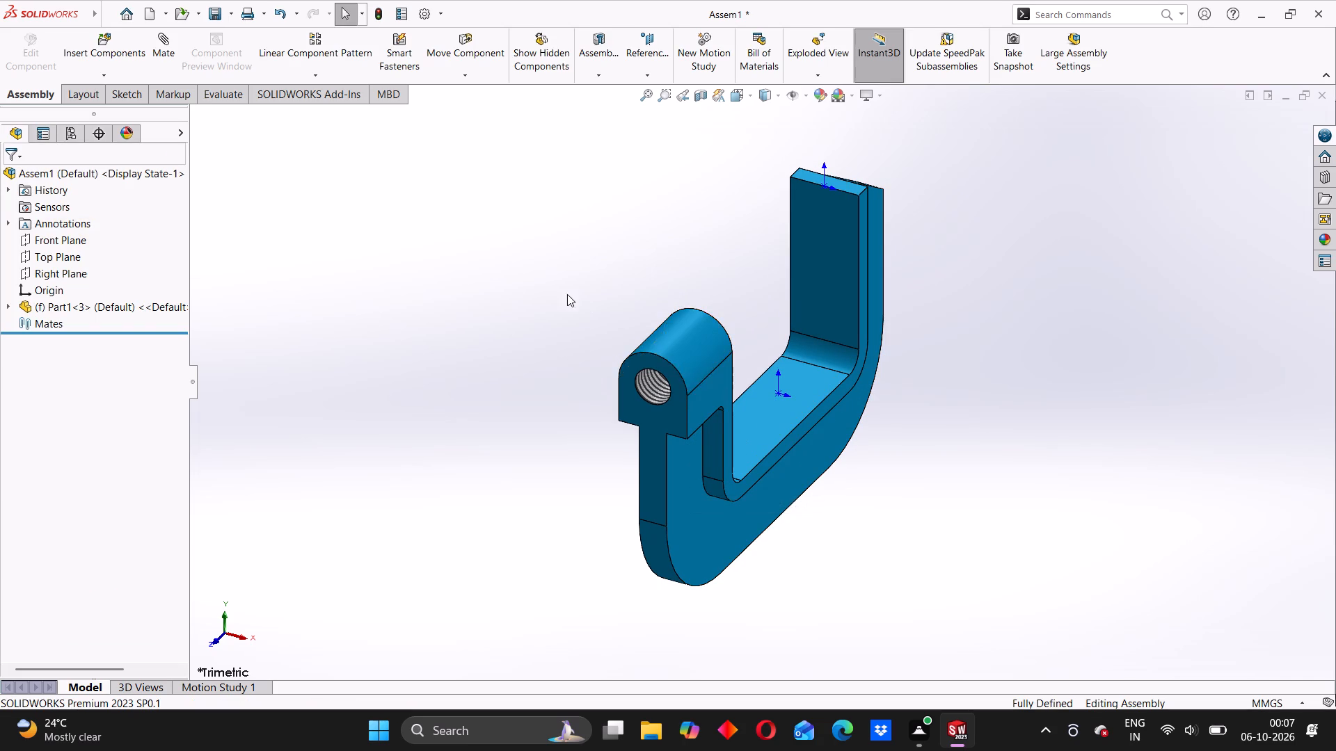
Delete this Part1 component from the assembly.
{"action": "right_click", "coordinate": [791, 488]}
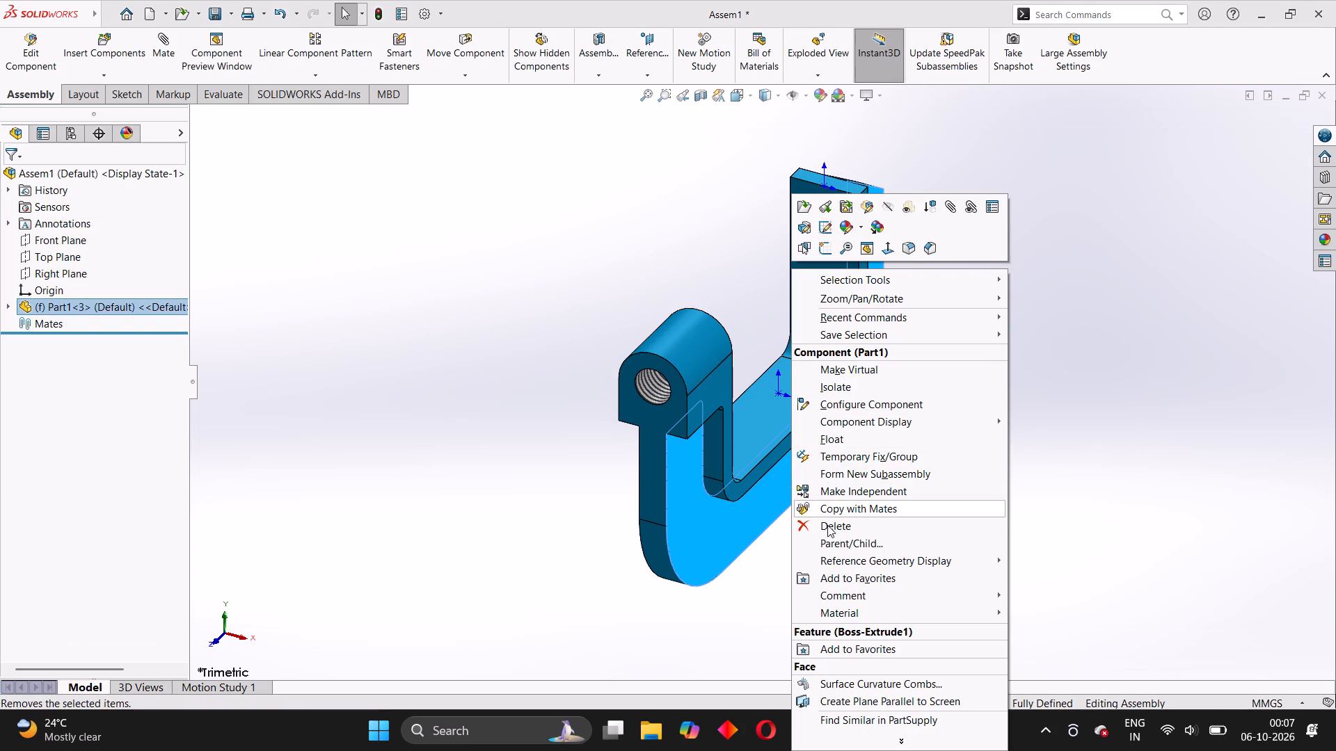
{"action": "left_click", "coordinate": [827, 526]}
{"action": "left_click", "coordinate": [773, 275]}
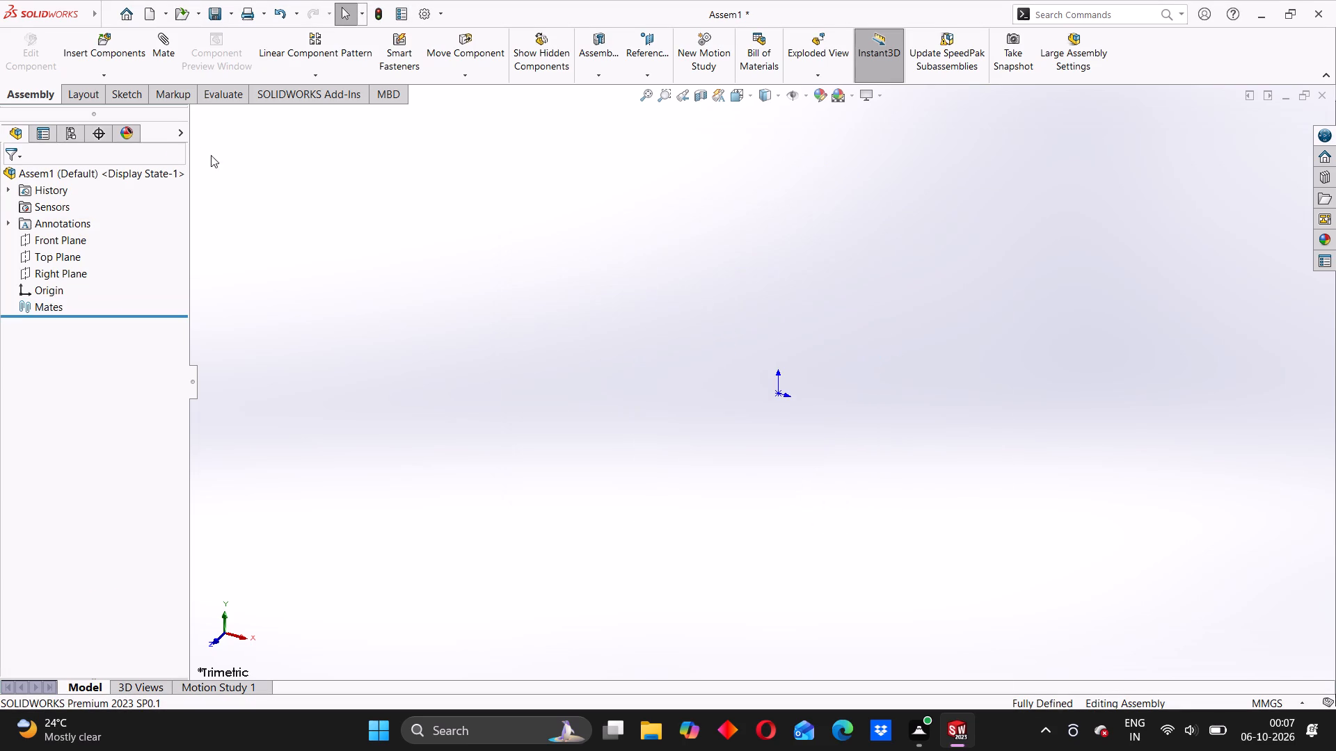
Insert Part1 from the ASSEMBLY 9 folder, placing its origin close to the assembly origin.
{"action": "left_click", "coordinate": [106, 47]}
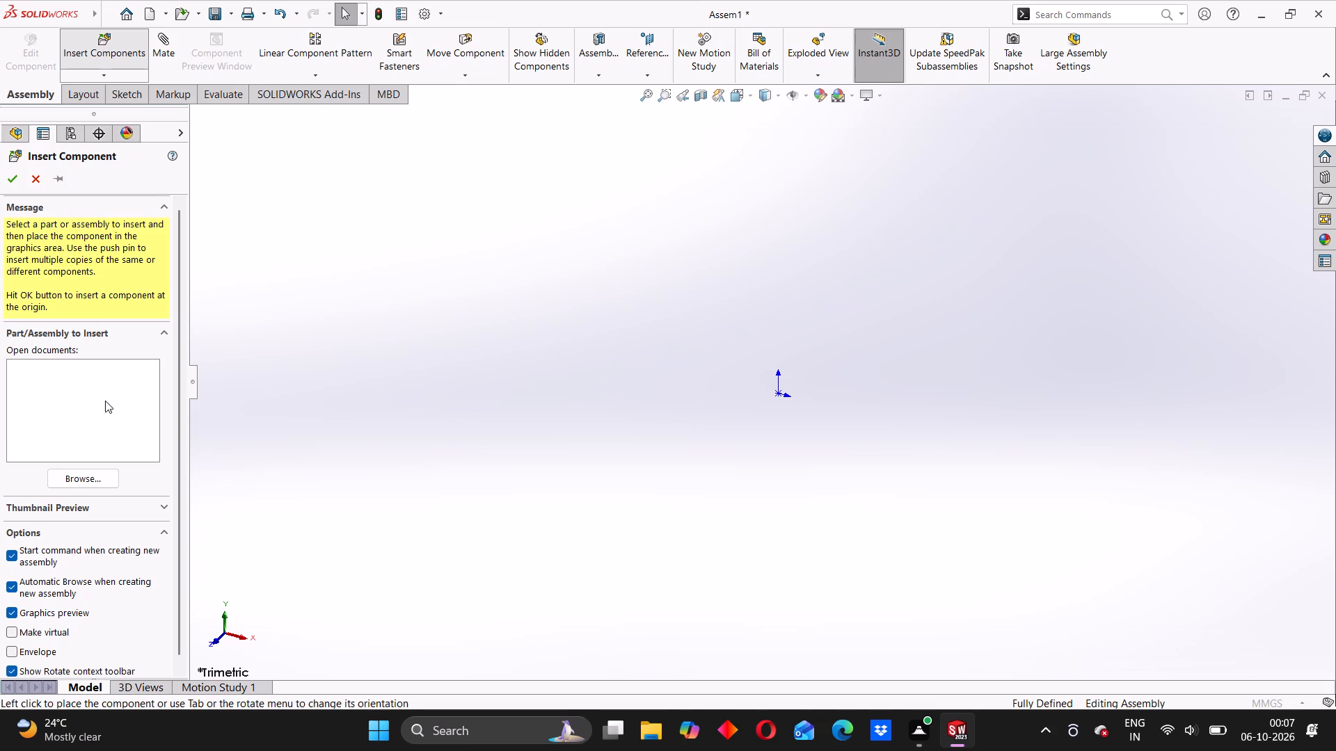
{"action": "scroll", "coordinate": [218, 260], "scroll_direction": "down", "scroll_amount": 2}
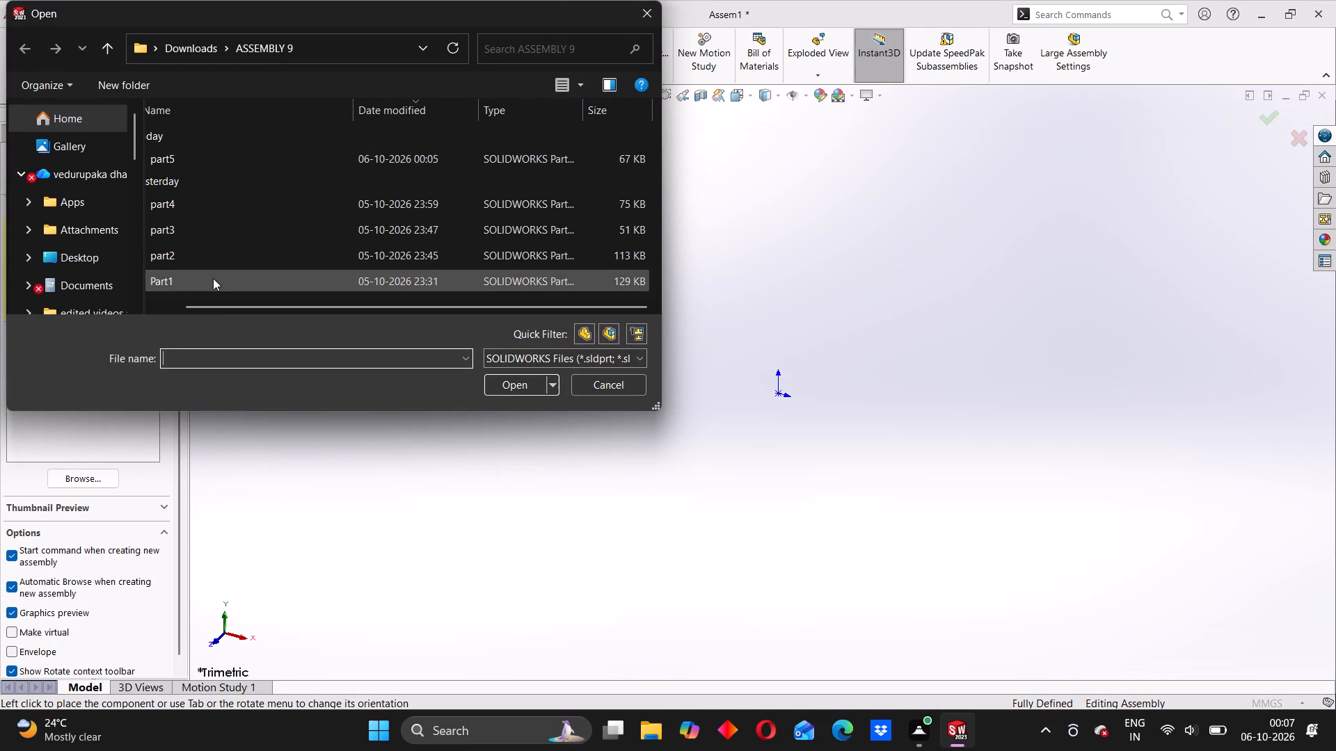
{"action": "left_click", "coordinate": [194, 278]}
{"action": "left_click", "coordinate": [514, 393]}
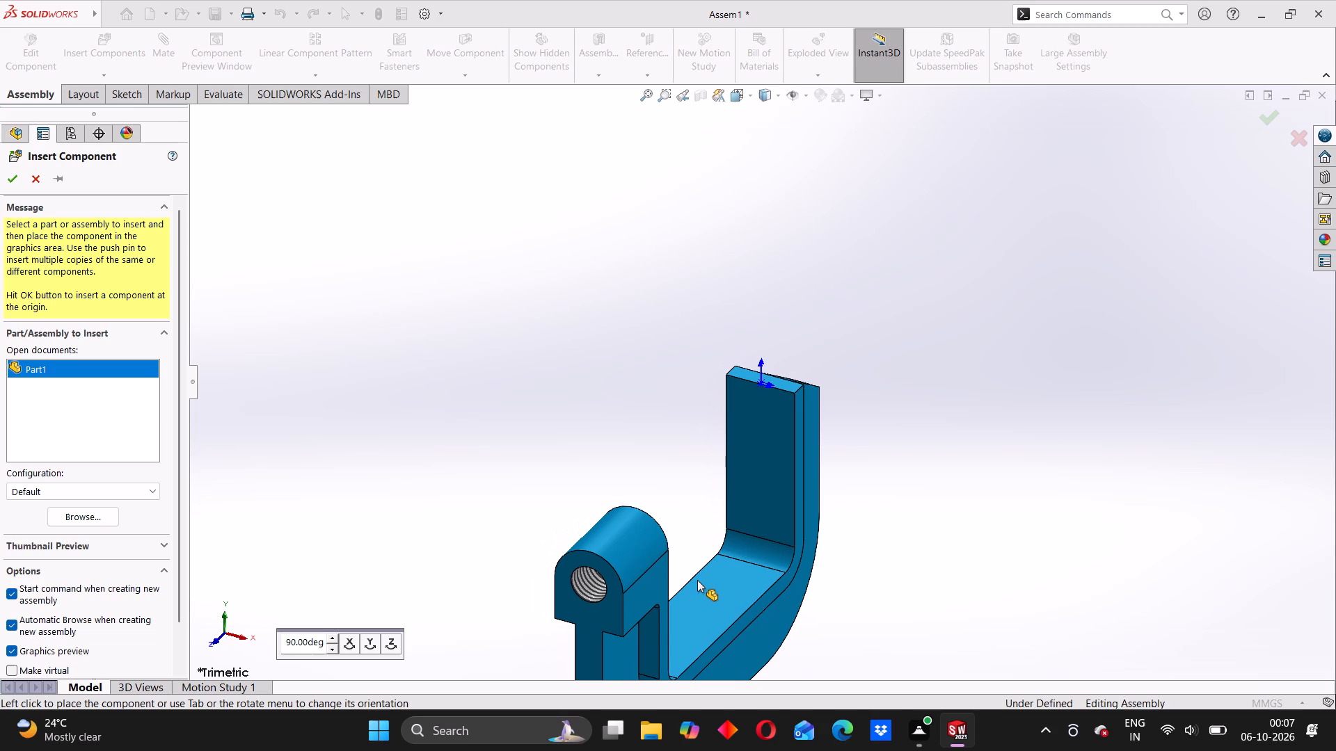
{"action": "left_click", "coordinate": [701, 580]}
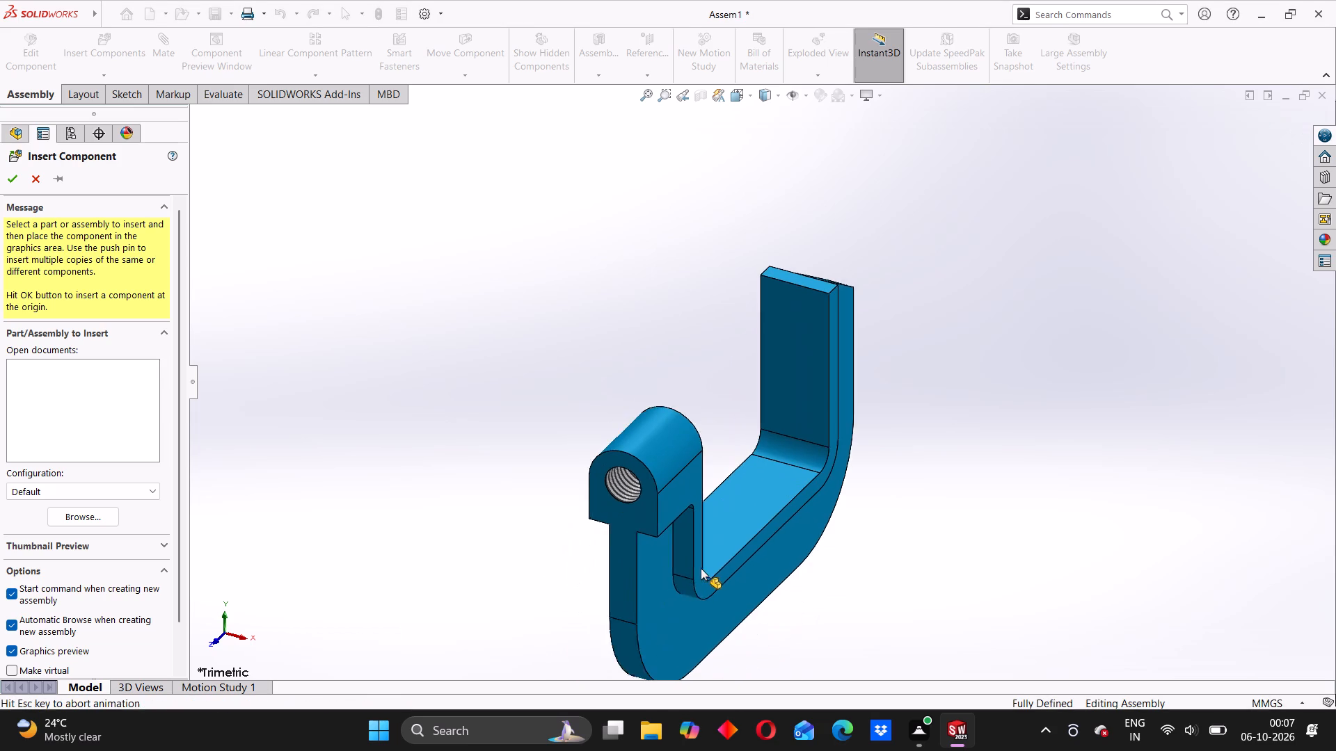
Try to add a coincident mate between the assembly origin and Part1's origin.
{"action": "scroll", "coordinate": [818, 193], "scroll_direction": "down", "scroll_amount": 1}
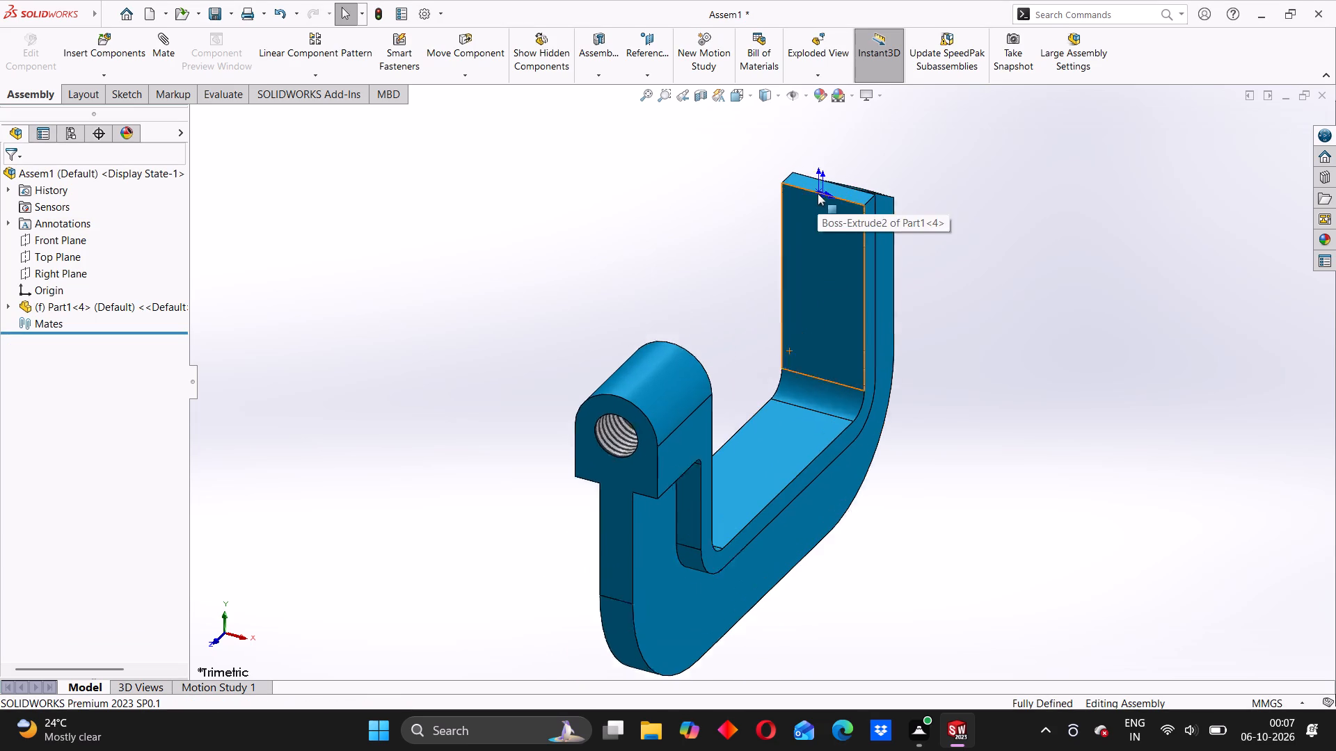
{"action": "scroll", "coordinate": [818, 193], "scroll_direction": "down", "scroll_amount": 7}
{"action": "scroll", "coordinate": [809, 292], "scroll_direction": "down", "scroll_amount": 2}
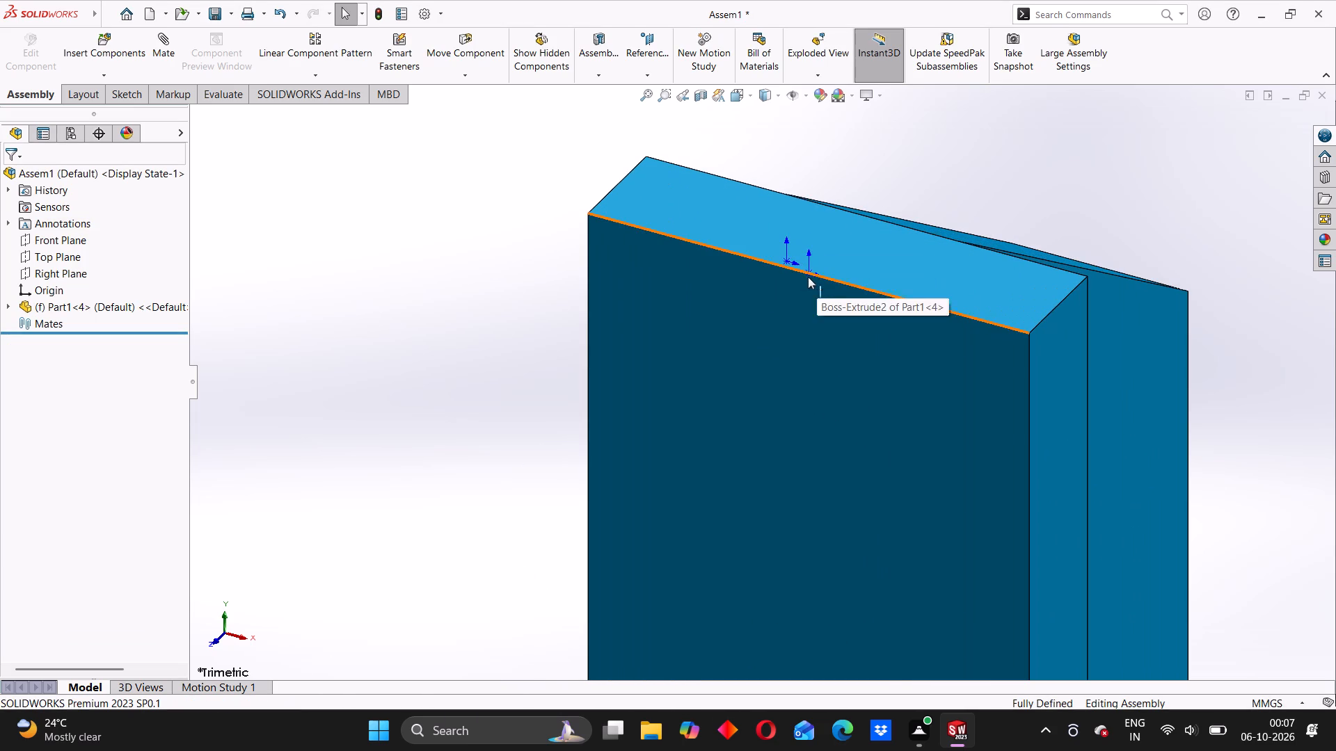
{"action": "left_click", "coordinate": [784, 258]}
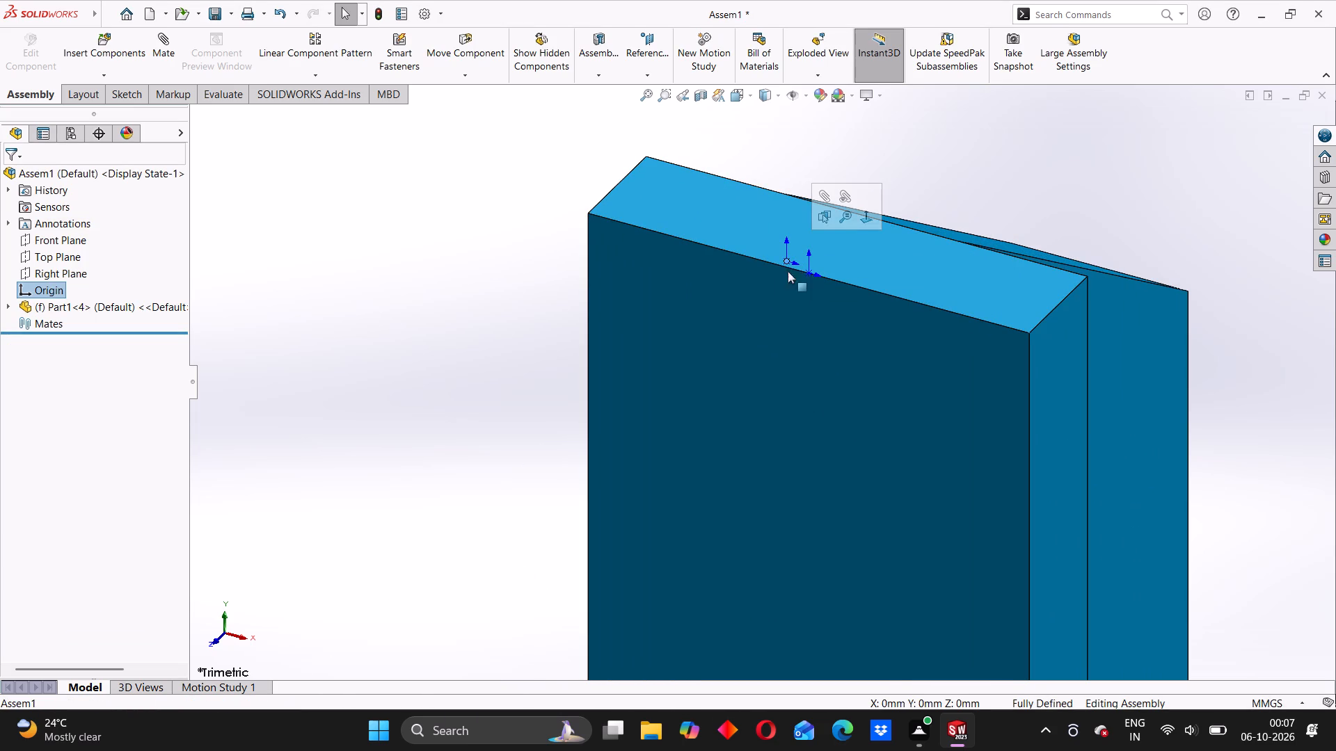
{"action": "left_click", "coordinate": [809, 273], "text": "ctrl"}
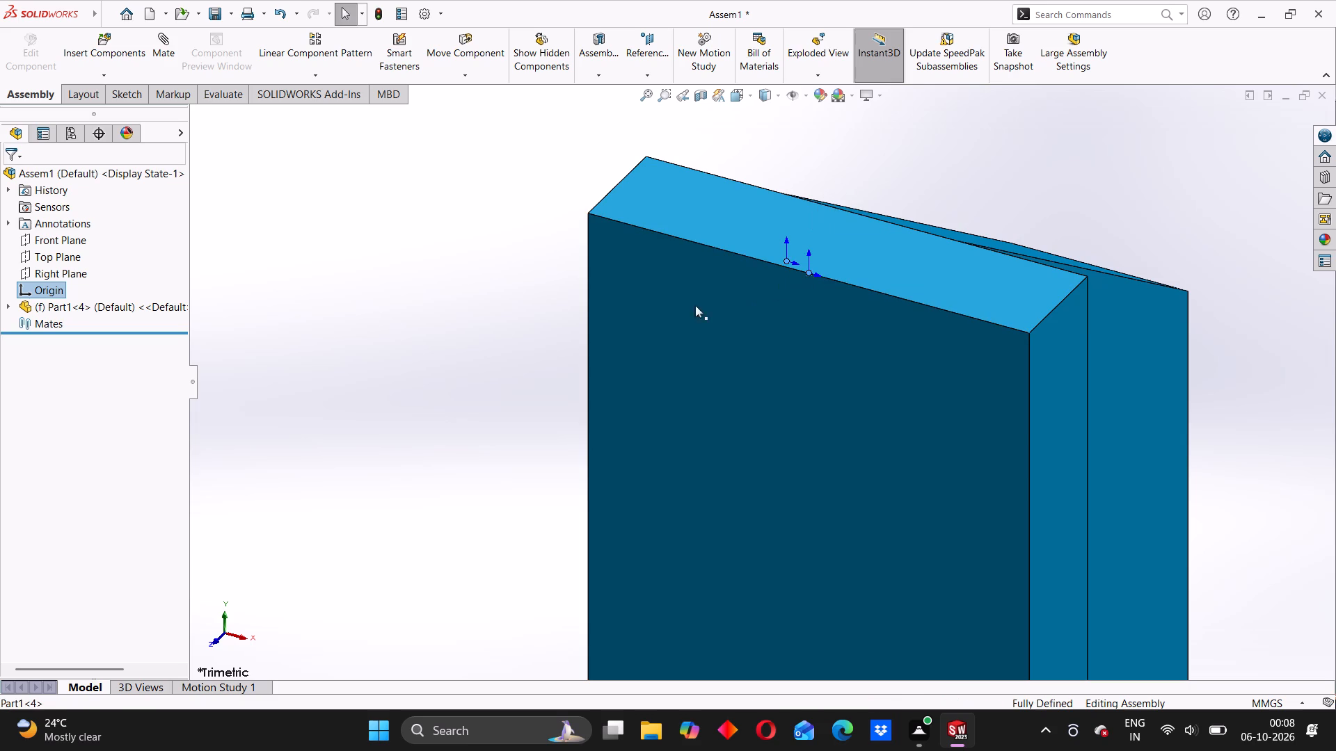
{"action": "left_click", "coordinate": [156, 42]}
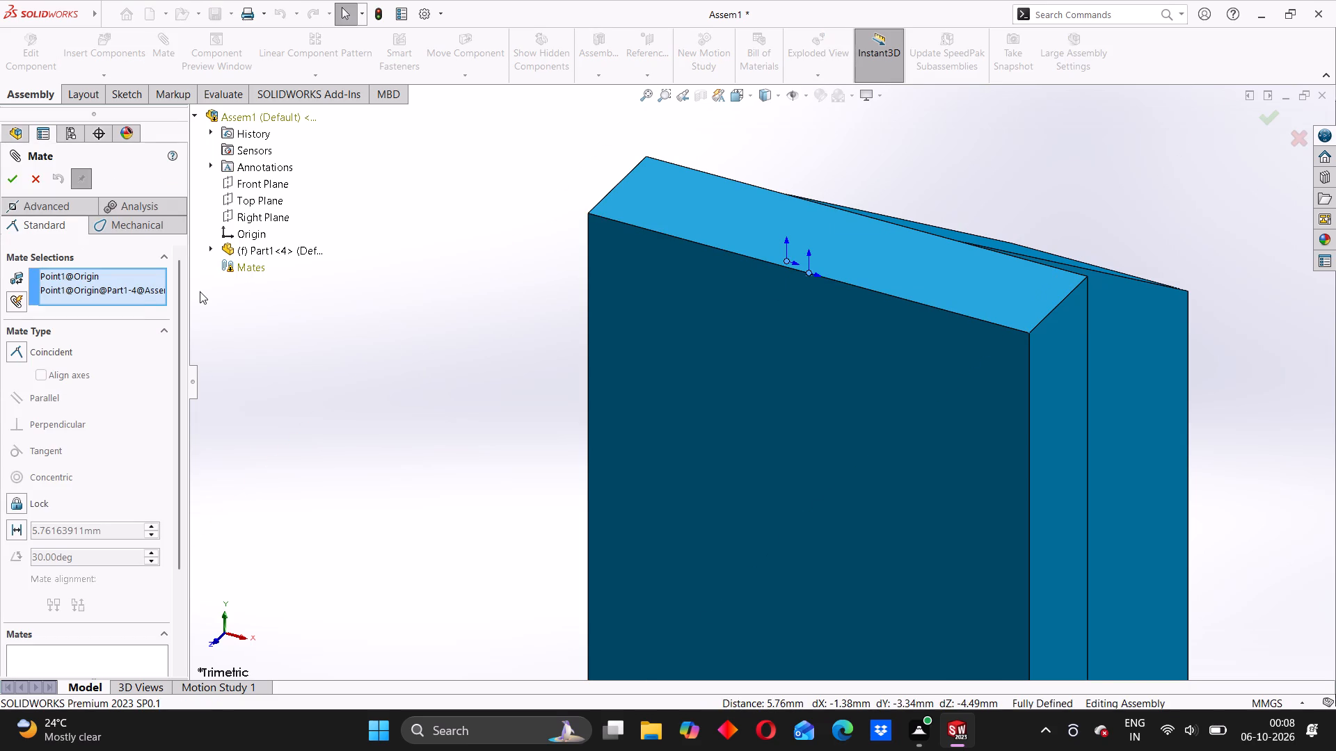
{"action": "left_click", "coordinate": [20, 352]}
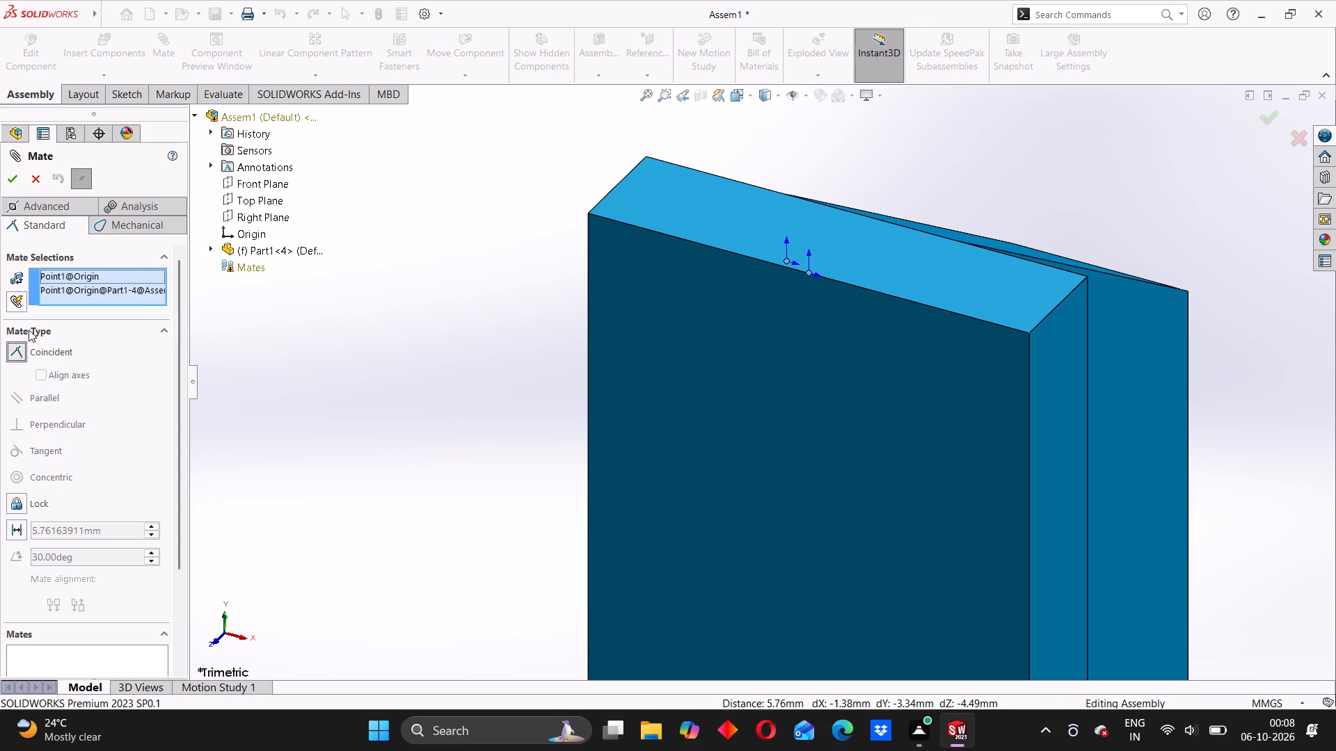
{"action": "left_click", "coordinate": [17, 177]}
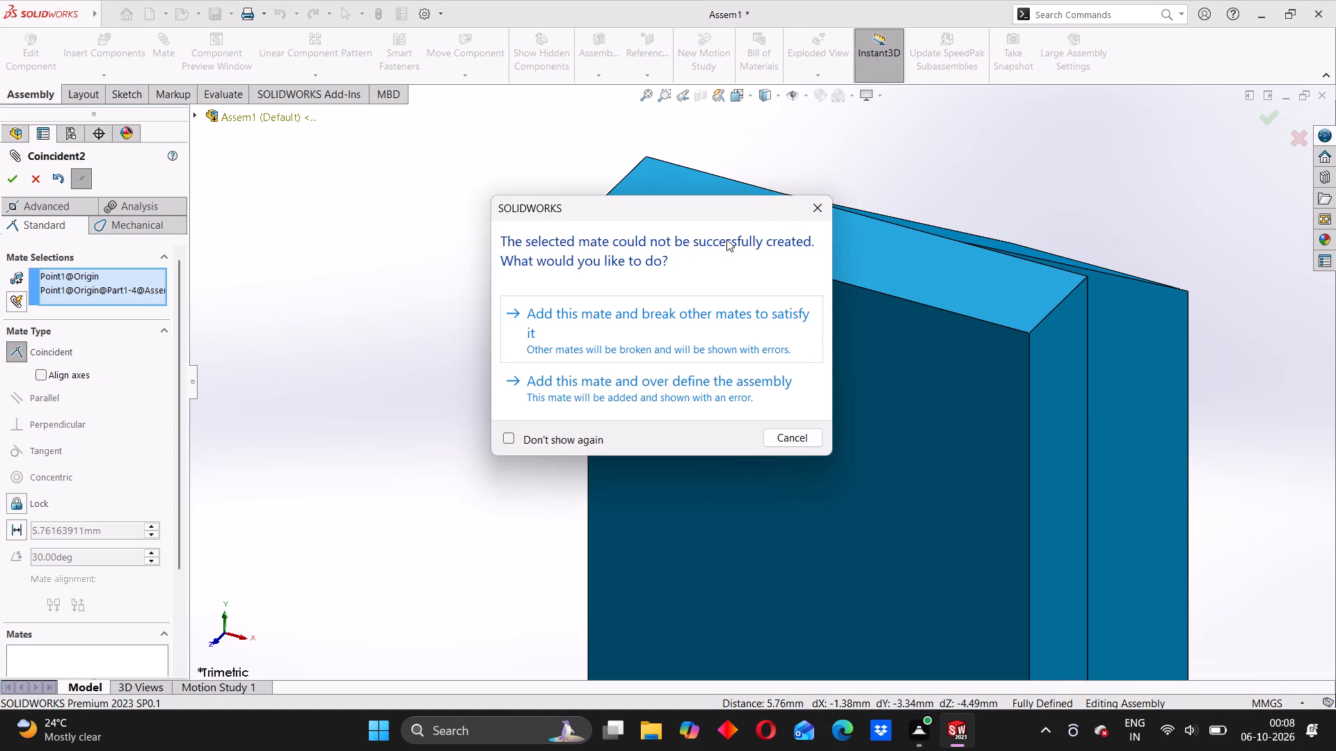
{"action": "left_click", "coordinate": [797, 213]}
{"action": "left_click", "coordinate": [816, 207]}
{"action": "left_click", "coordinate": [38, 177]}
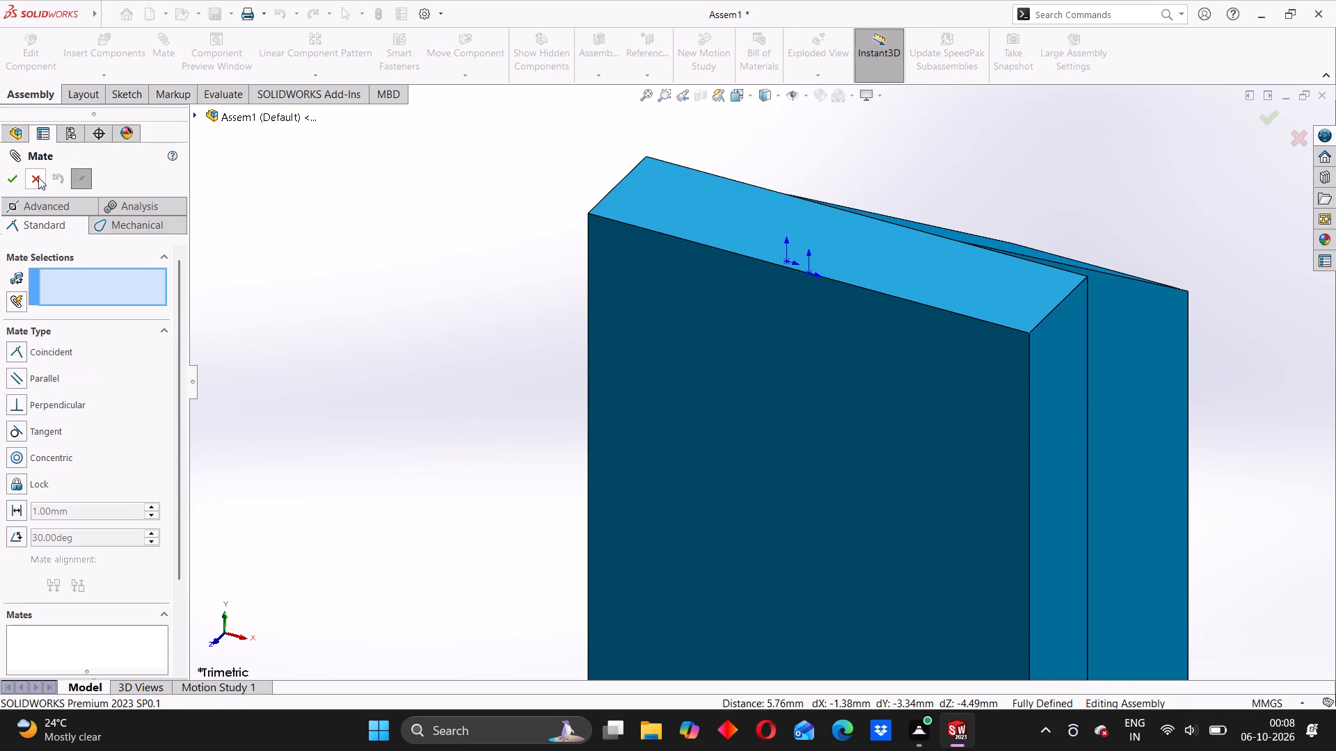
Delete the Part1 frame component from the assembly.
{"action": "scroll", "coordinate": [581, 355], "scroll_direction": "up", "scroll_amount": 11}
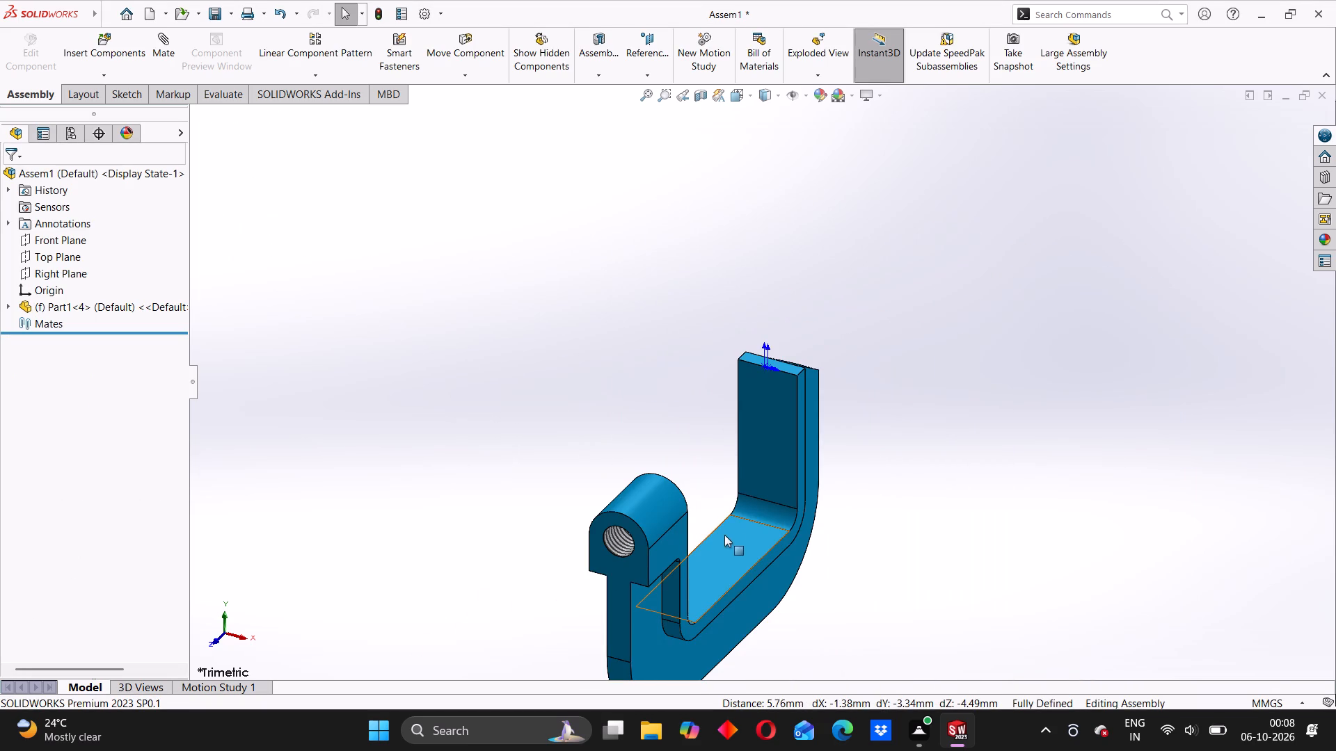
{"action": "right_click", "coordinate": [722, 541]}
{"action": "left_click", "coordinate": [758, 521]}
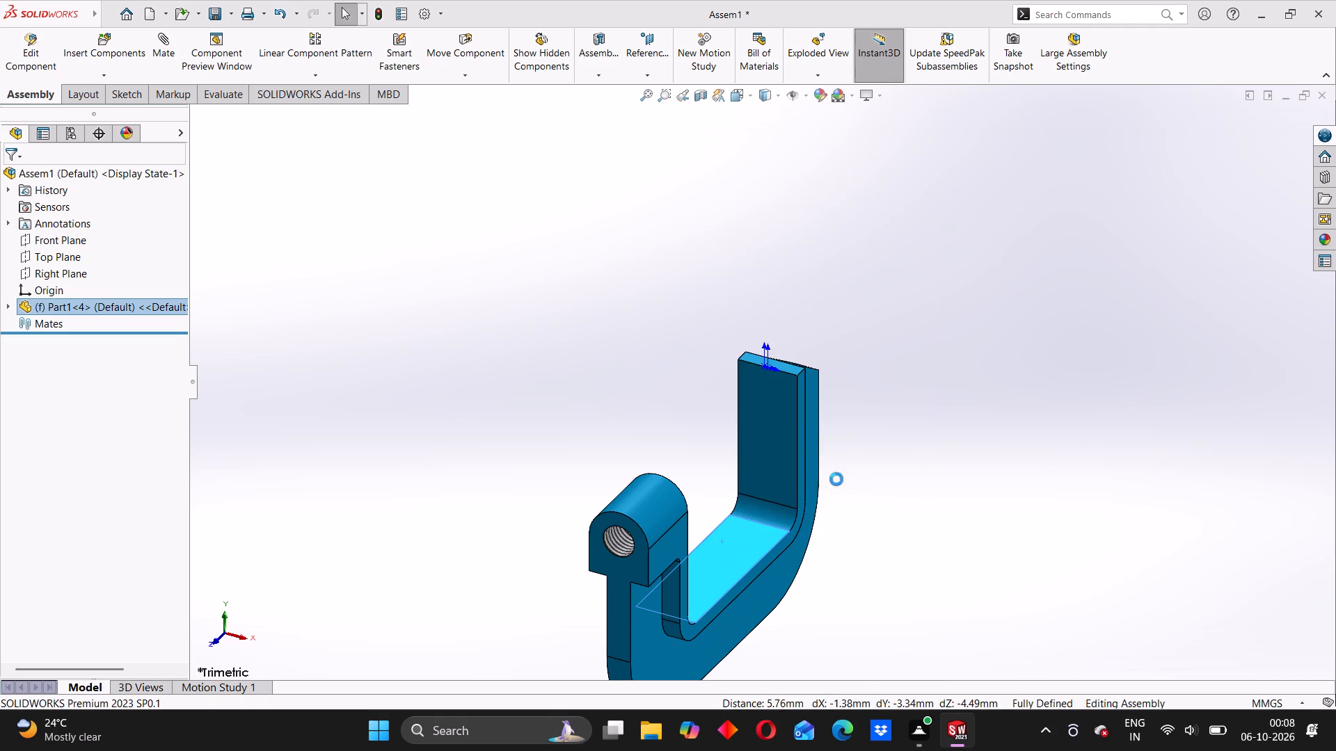
{"action": "left_click", "coordinate": [771, 277]}
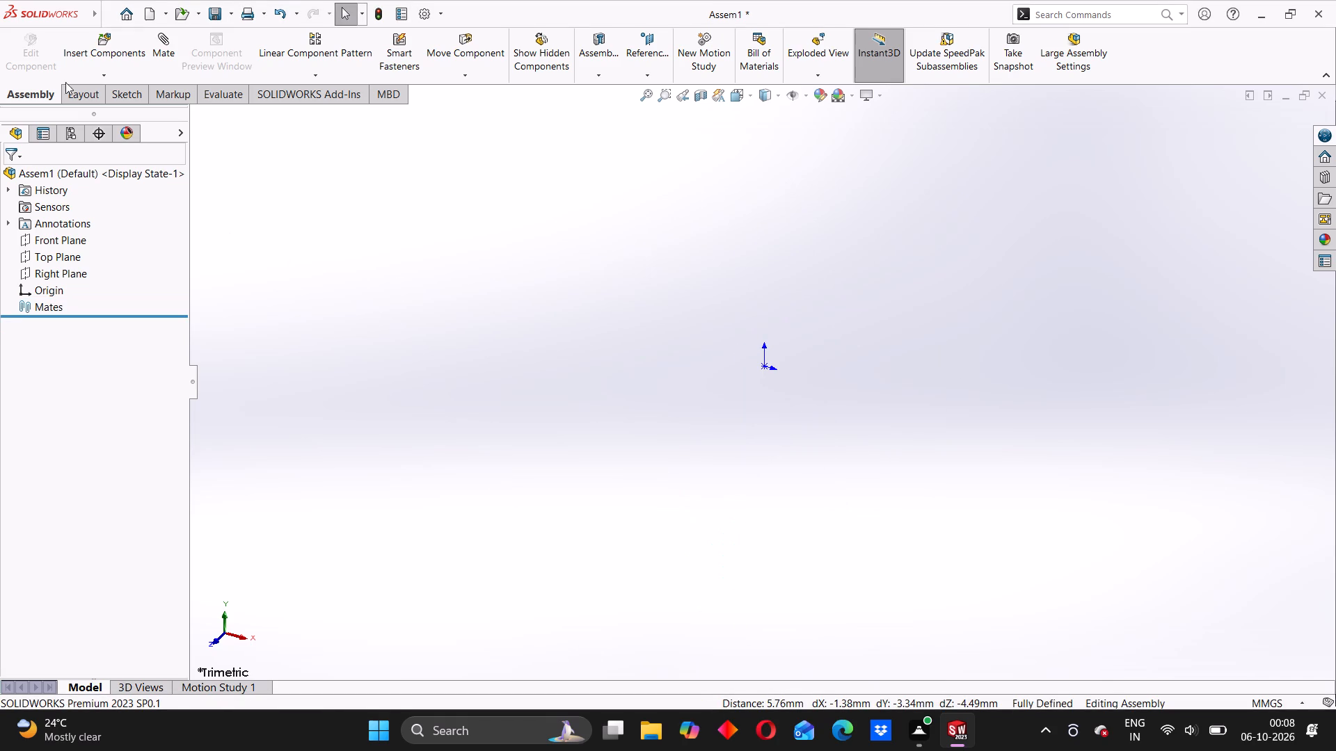
Insert Part1 from the ASSEMBLY 9 folder, placing its origin on the assembly origin.
{"action": "left_click", "coordinate": [86, 58]}
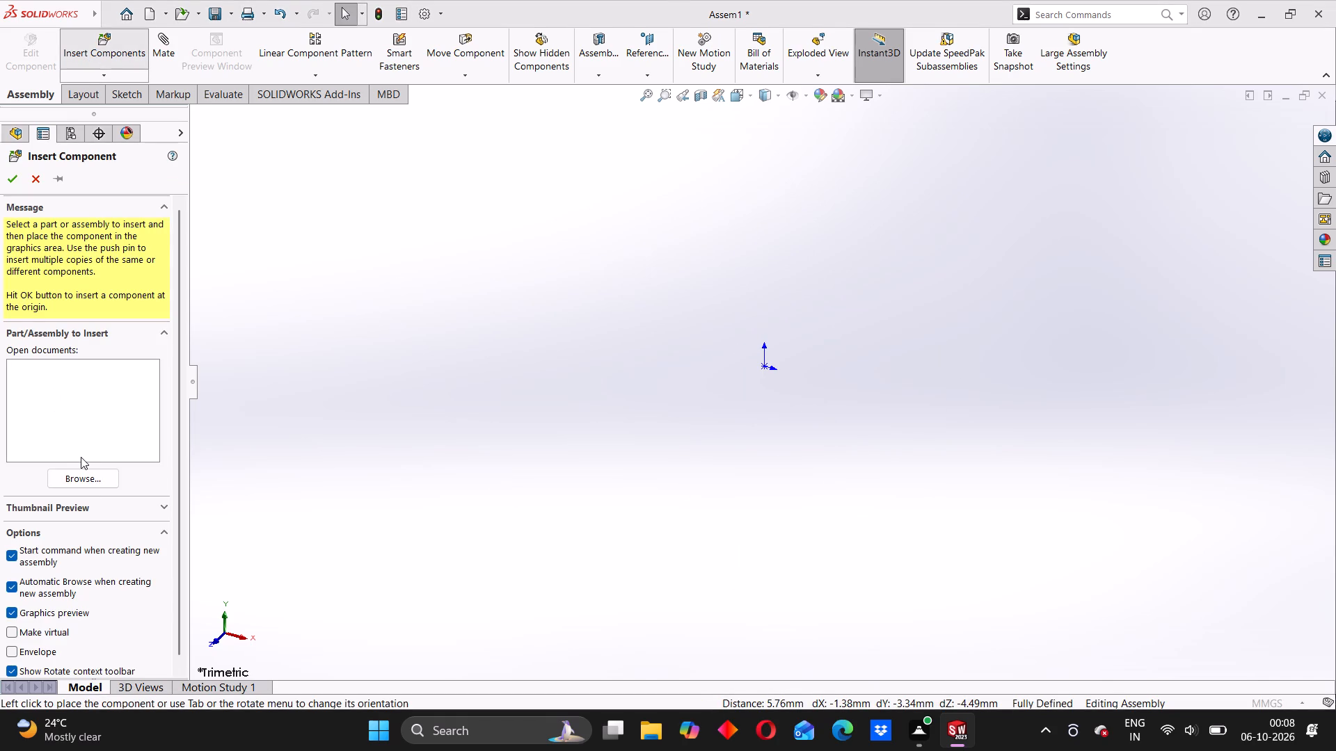
{"action": "left_click", "coordinate": [174, 290]}
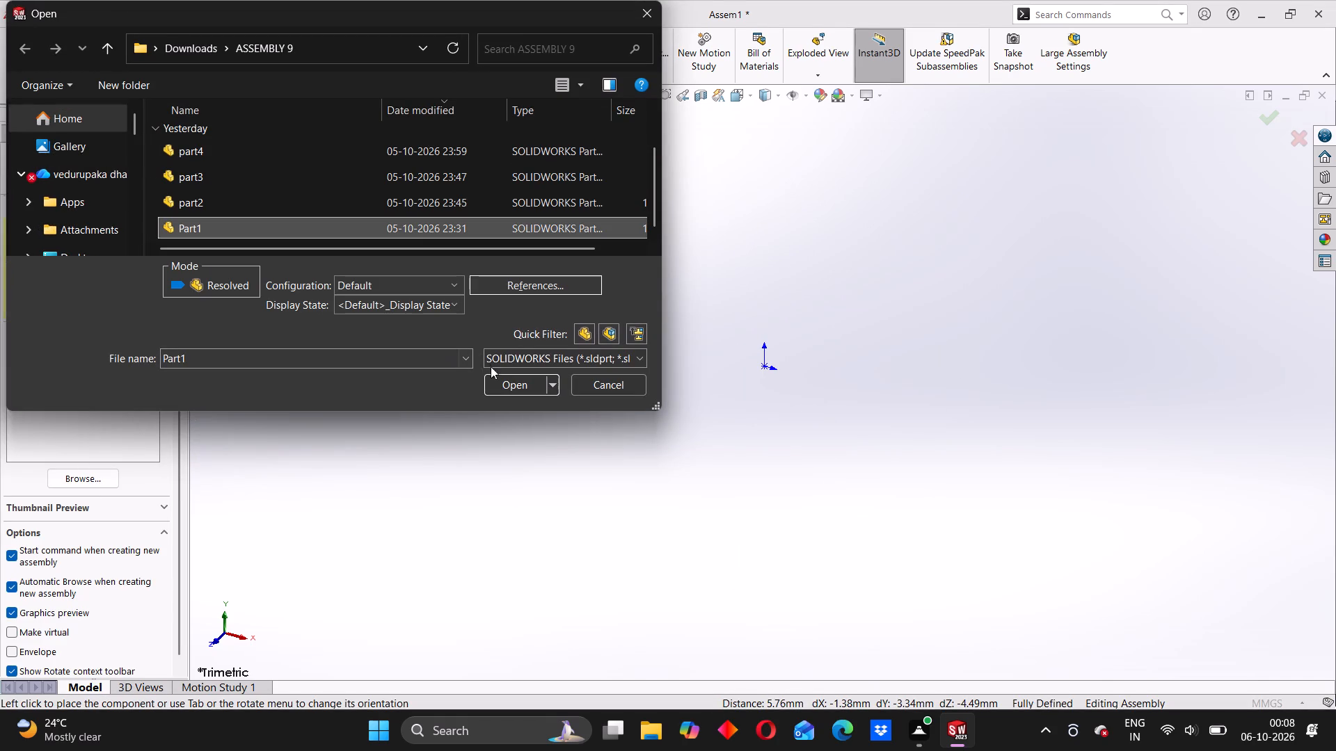
{"action": "left_click", "coordinate": [501, 378]}
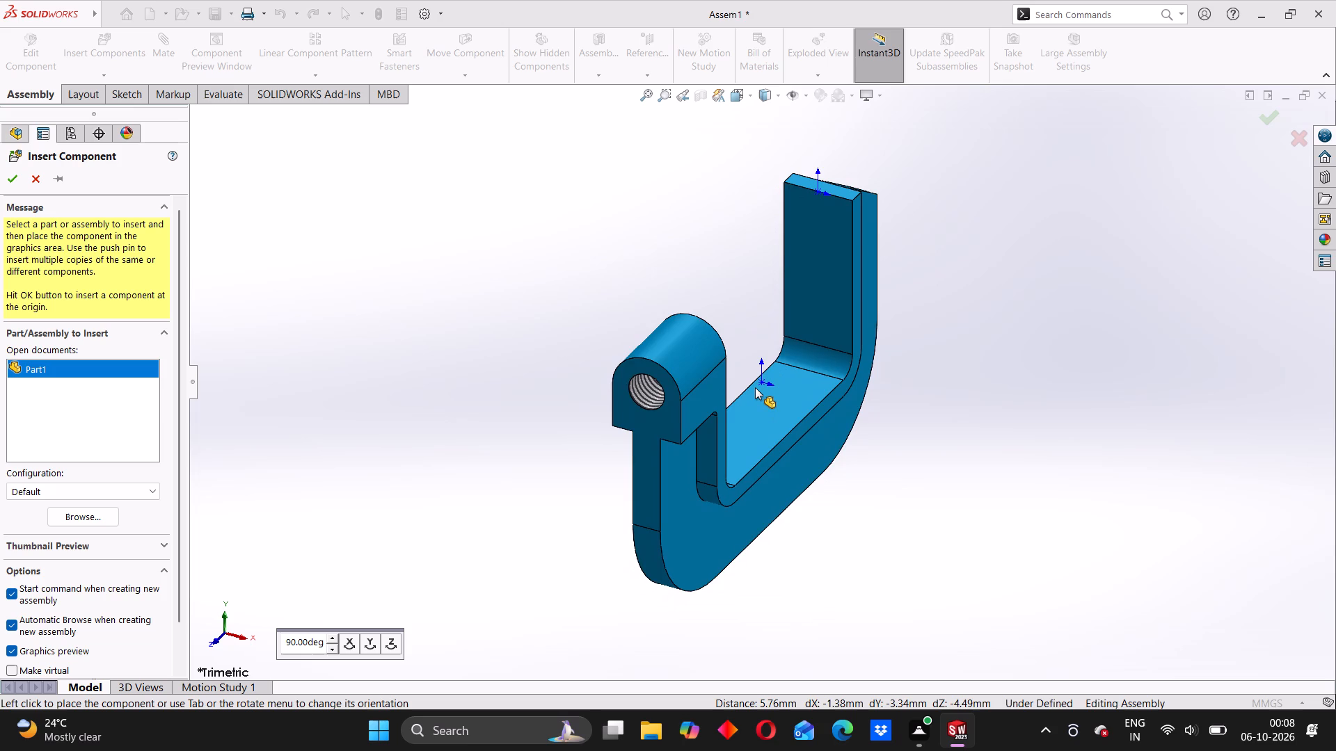
{"action": "left_click", "coordinate": [758, 382]}
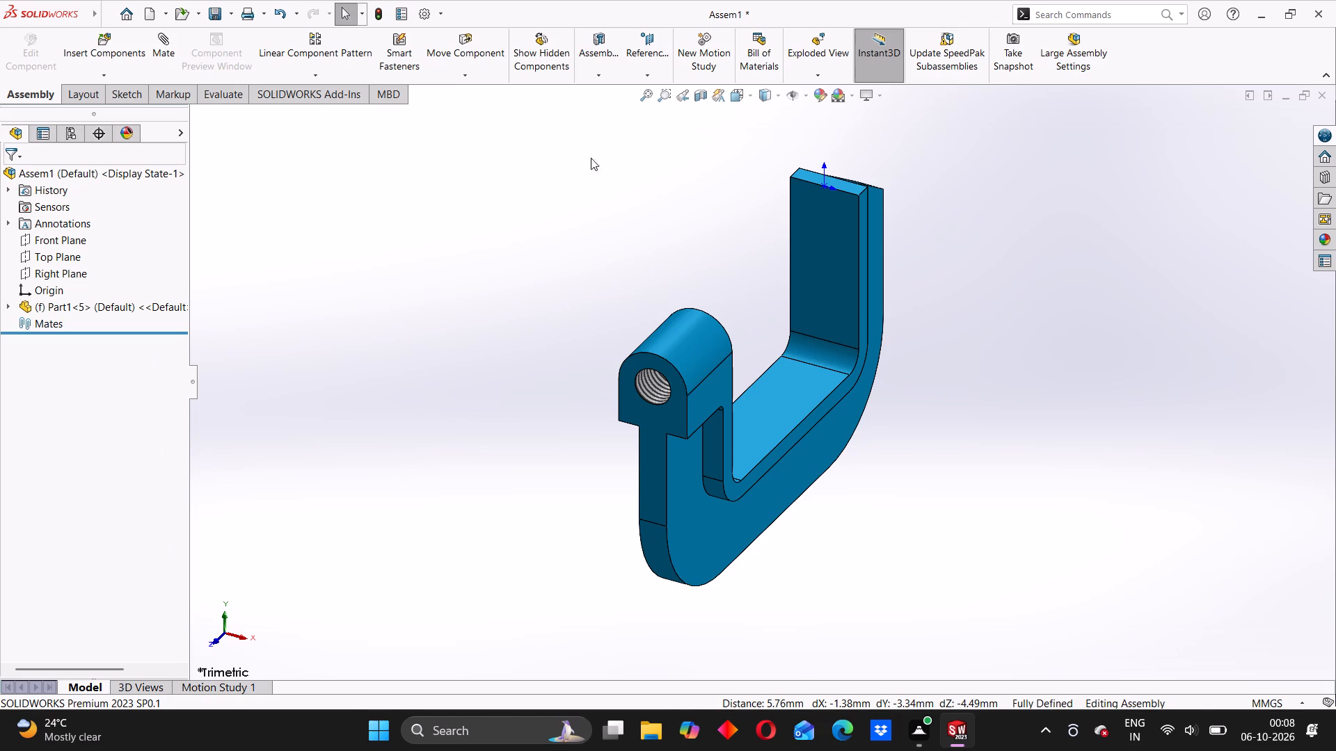
Hide the origins in the graphics view.
{"action": "left_click", "coordinate": [802, 97]}
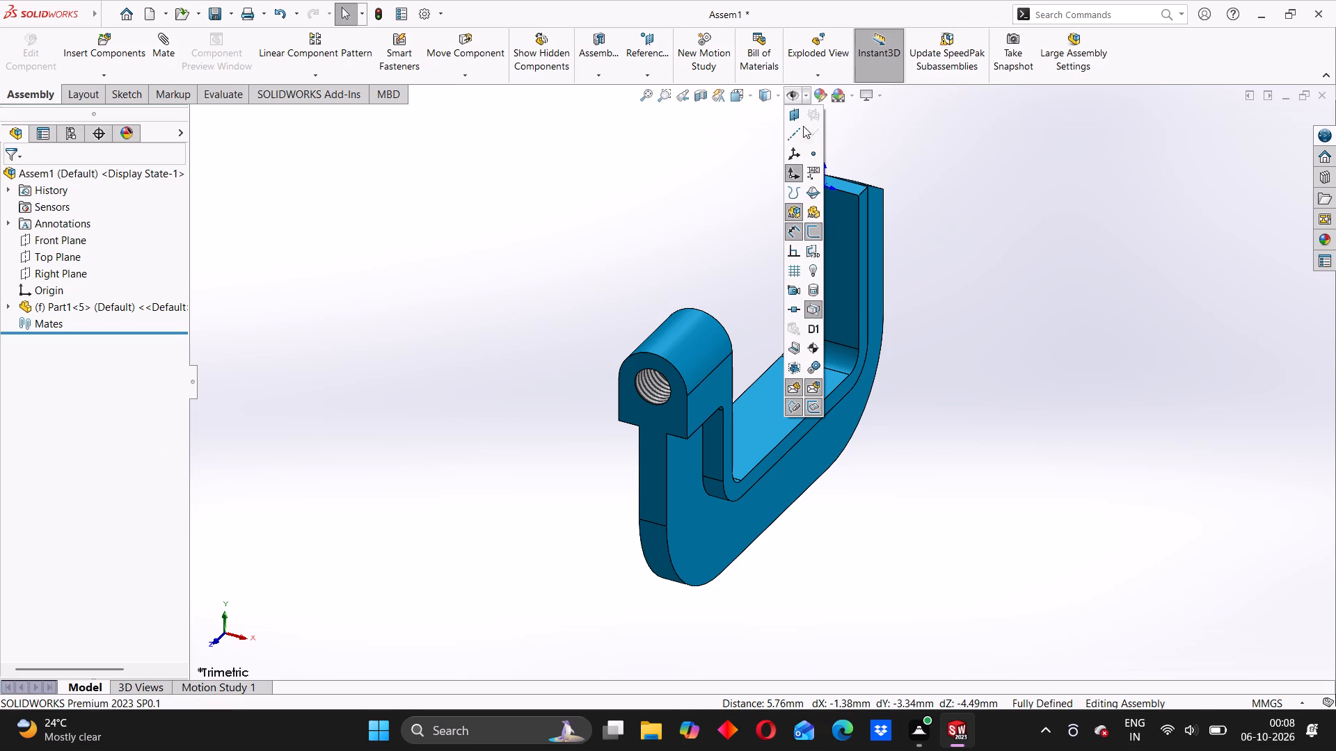
{"action": "left_click", "coordinate": [790, 175]}
{"action": "left_click", "coordinate": [688, 197]}
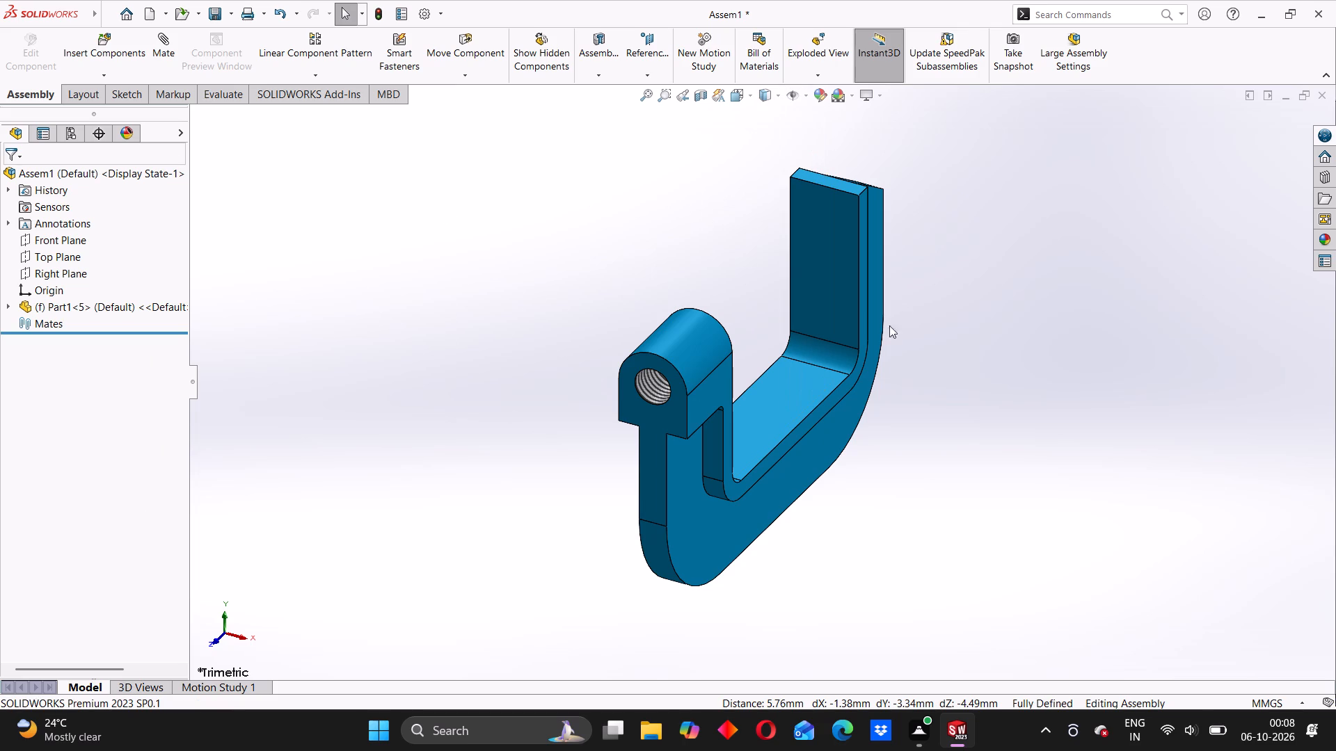
Insert part2, the clamp screw, from the ASSEMBLY 9 folder, placing it outside the frame near the threaded boss.
{"action": "middle_click_drag", "start_coordinate": [853, 378], "coordinate": [826, 385]}
{"action": "middle_click_drag", "start_coordinate": [740, 432], "coordinate": [749, 334]}
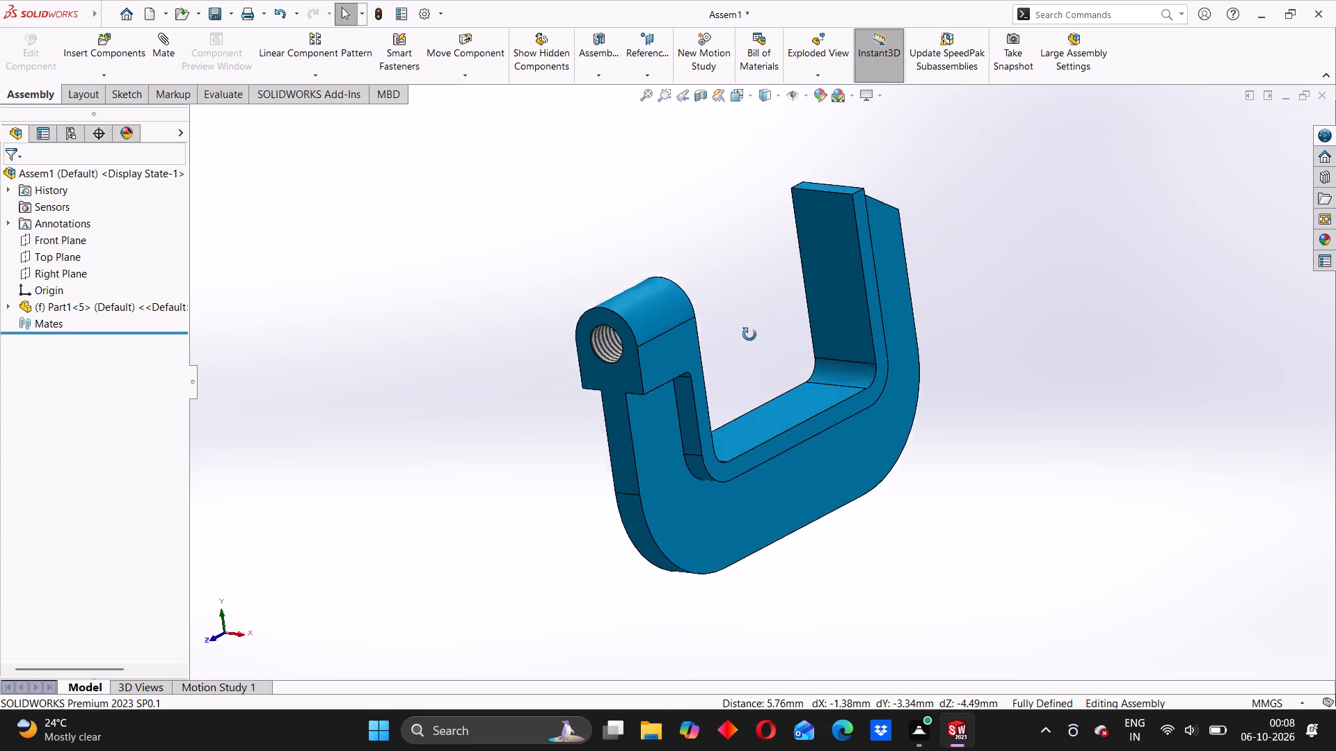
{"action": "middle_click_drag", "start_coordinate": [749, 334], "coordinate": [748, 326]}
{"action": "left_click", "coordinate": [387, 467]}
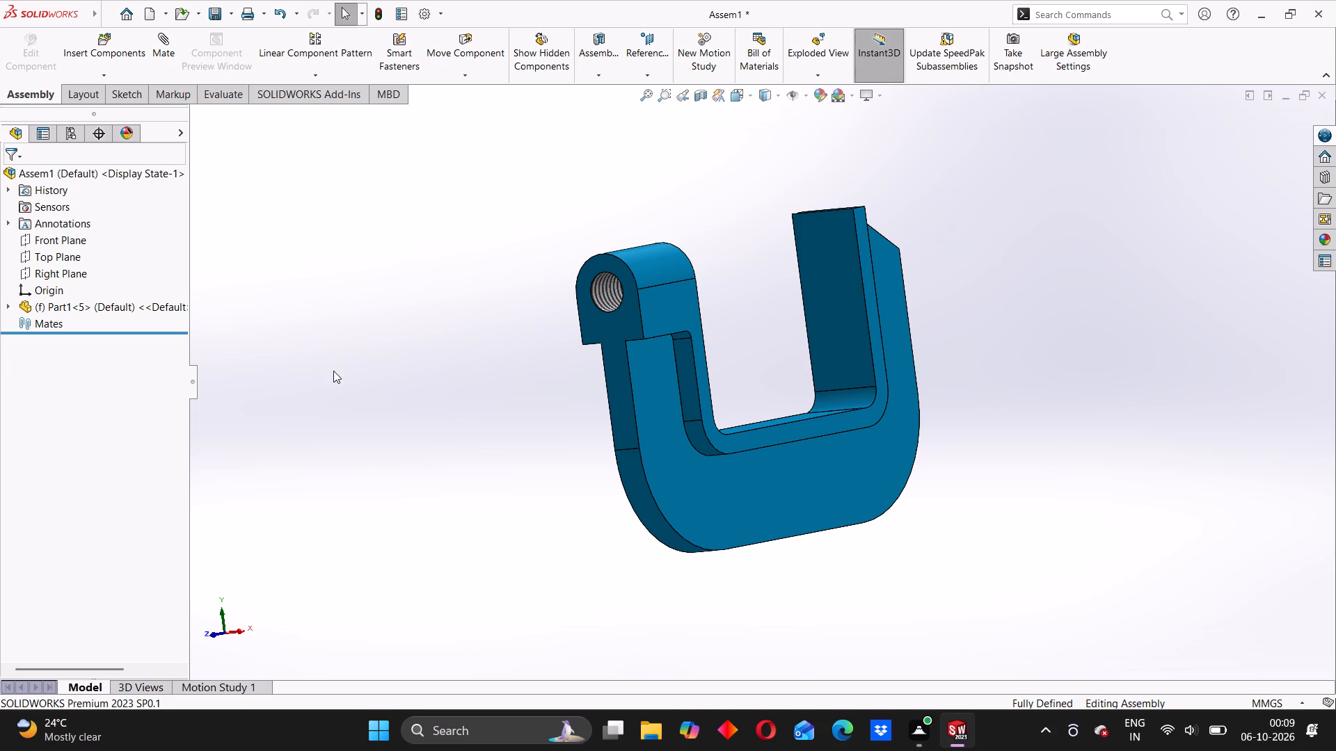
{"action": "left_click", "coordinate": [117, 56]}
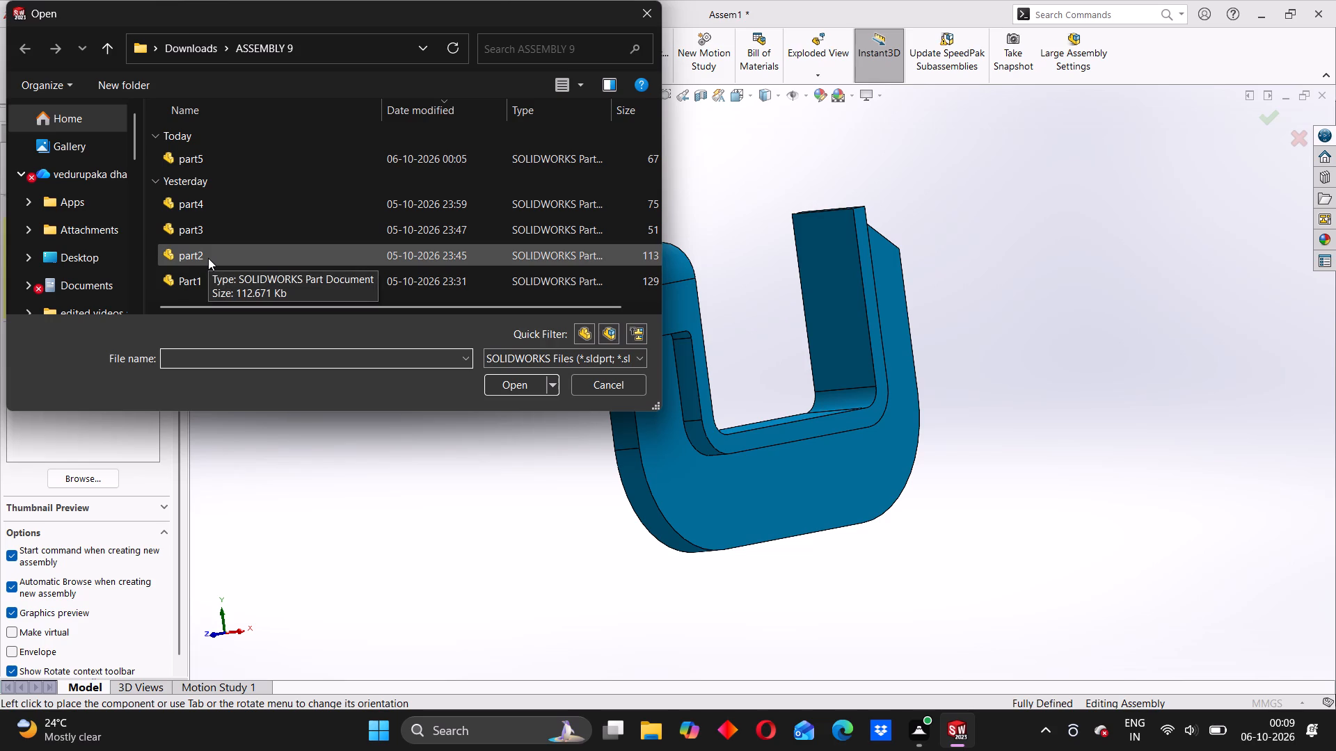
{"action": "left_click", "coordinate": [208, 258]}
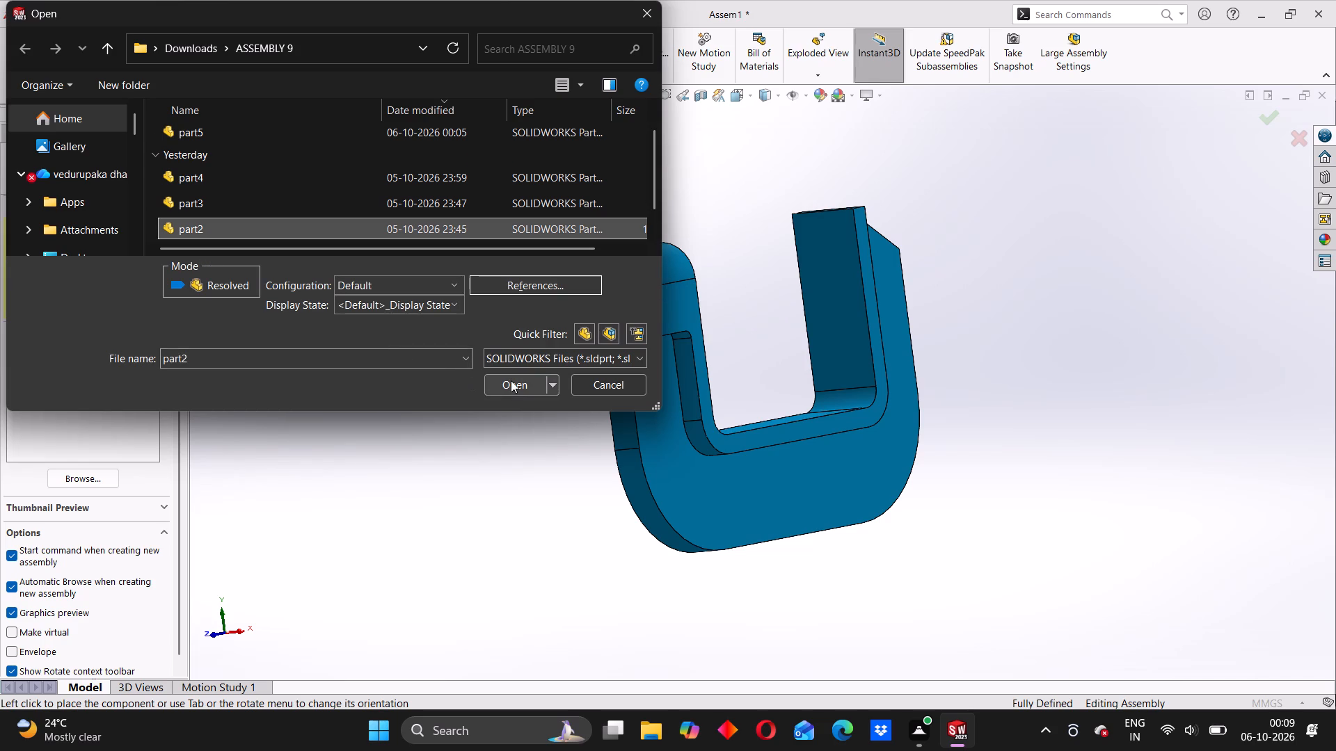
{"action": "left_click", "coordinate": [514, 380]}
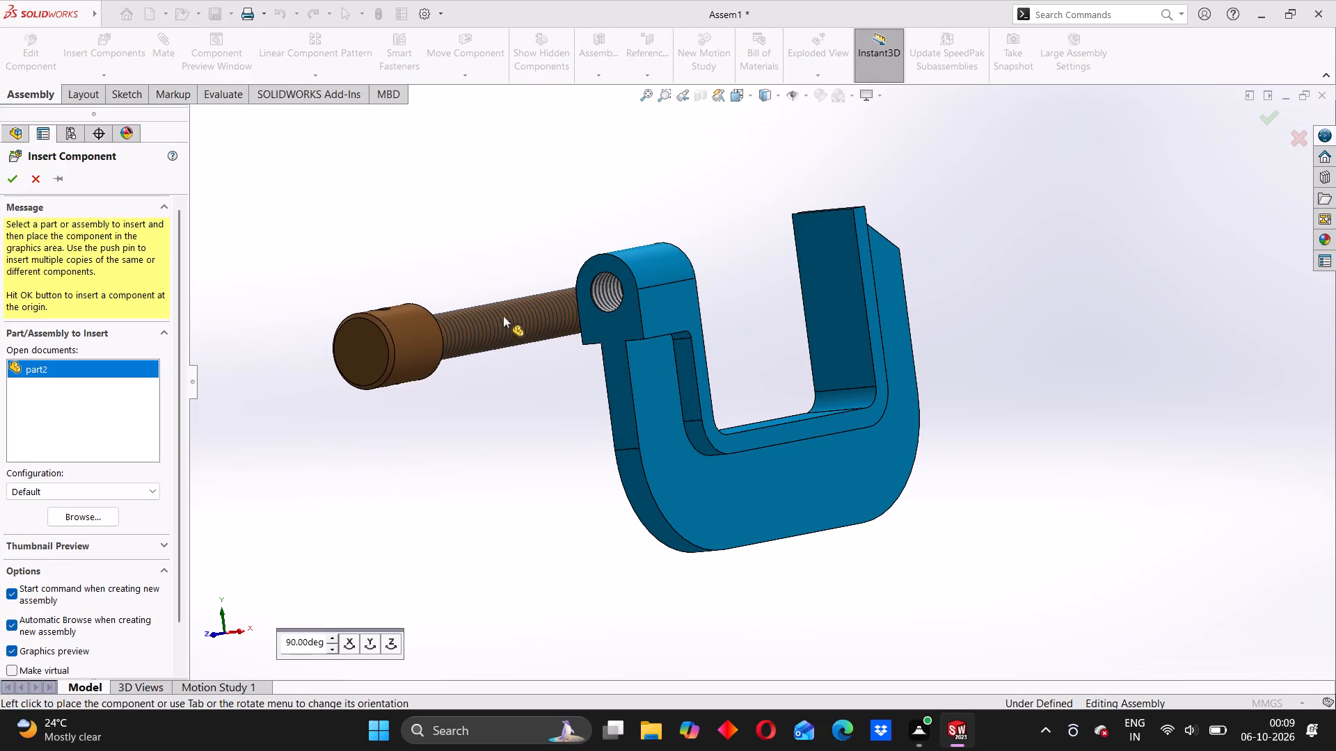
{"action": "scroll", "coordinate": [486, 323], "scroll_direction": "up", "scroll_amount": 6}
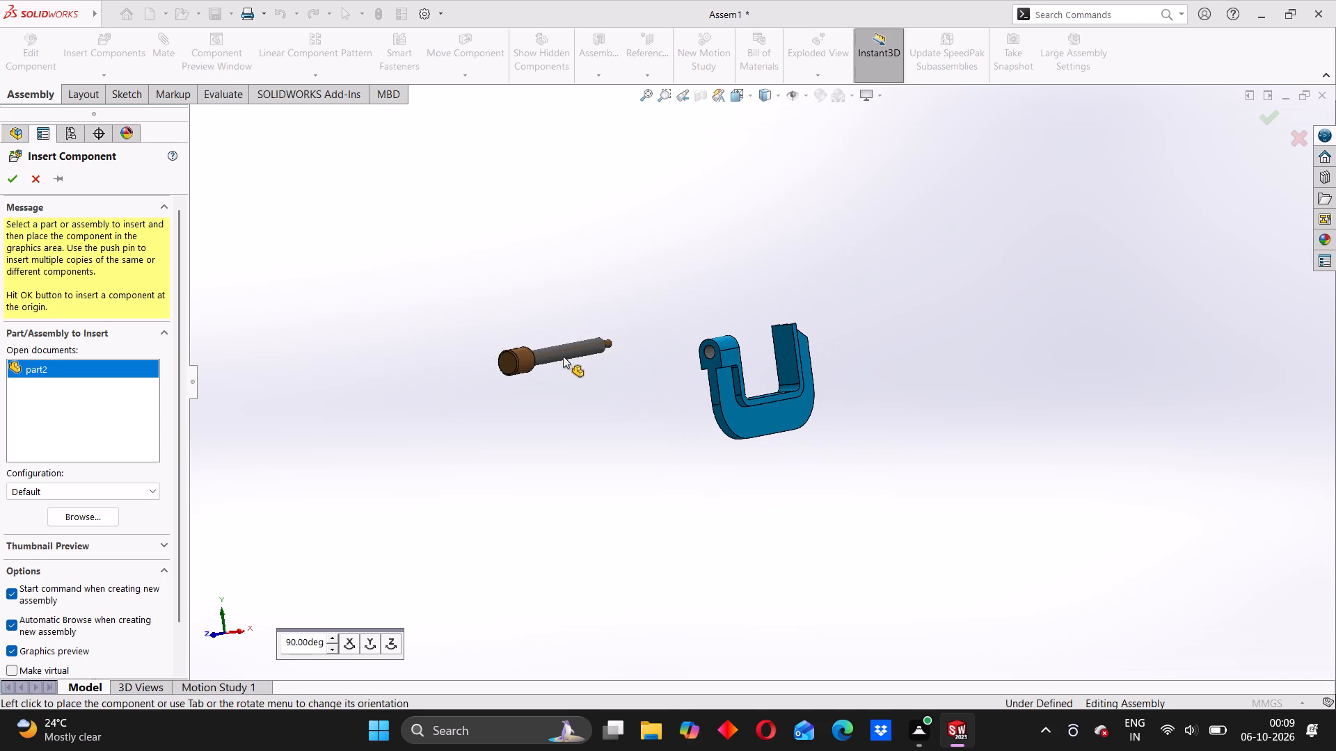
{"action": "middle_click_drag", "start_coordinate": [617, 377], "coordinate": [590, 412]}
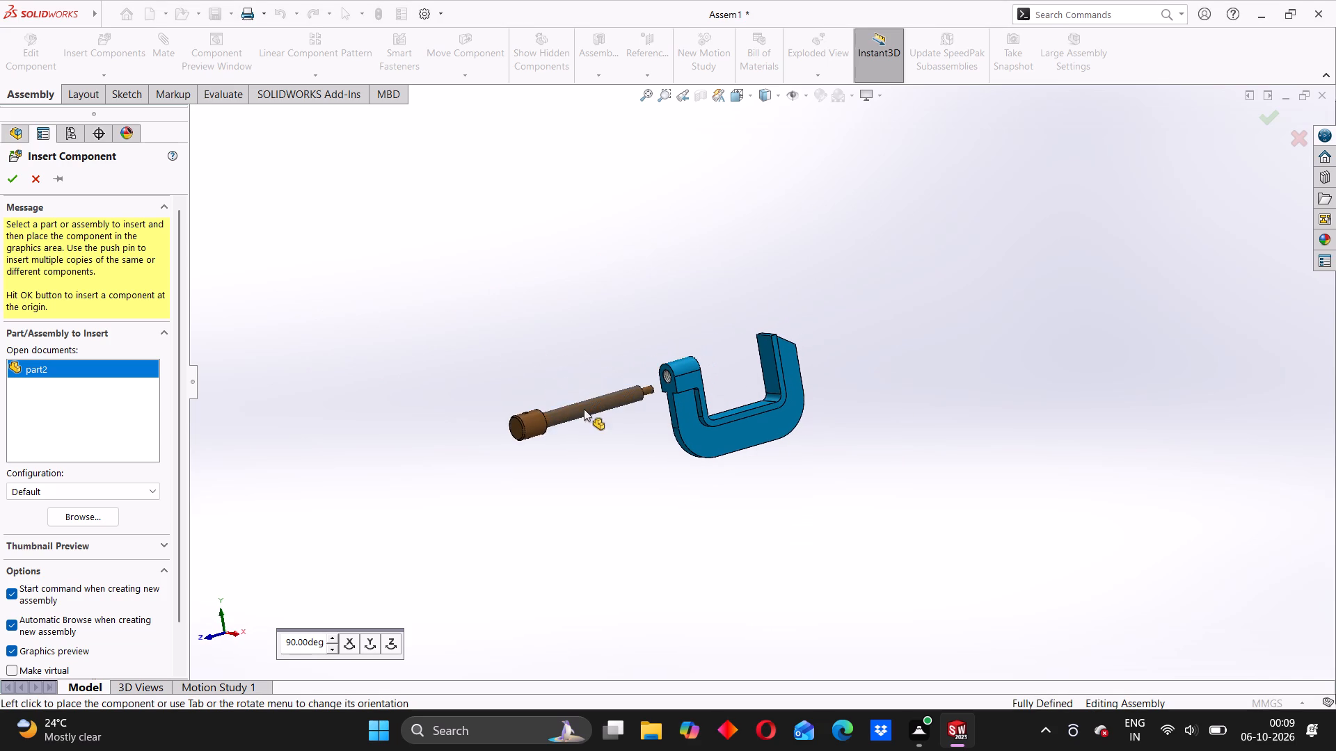
{"action": "left_click", "coordinate": [562, 361]}
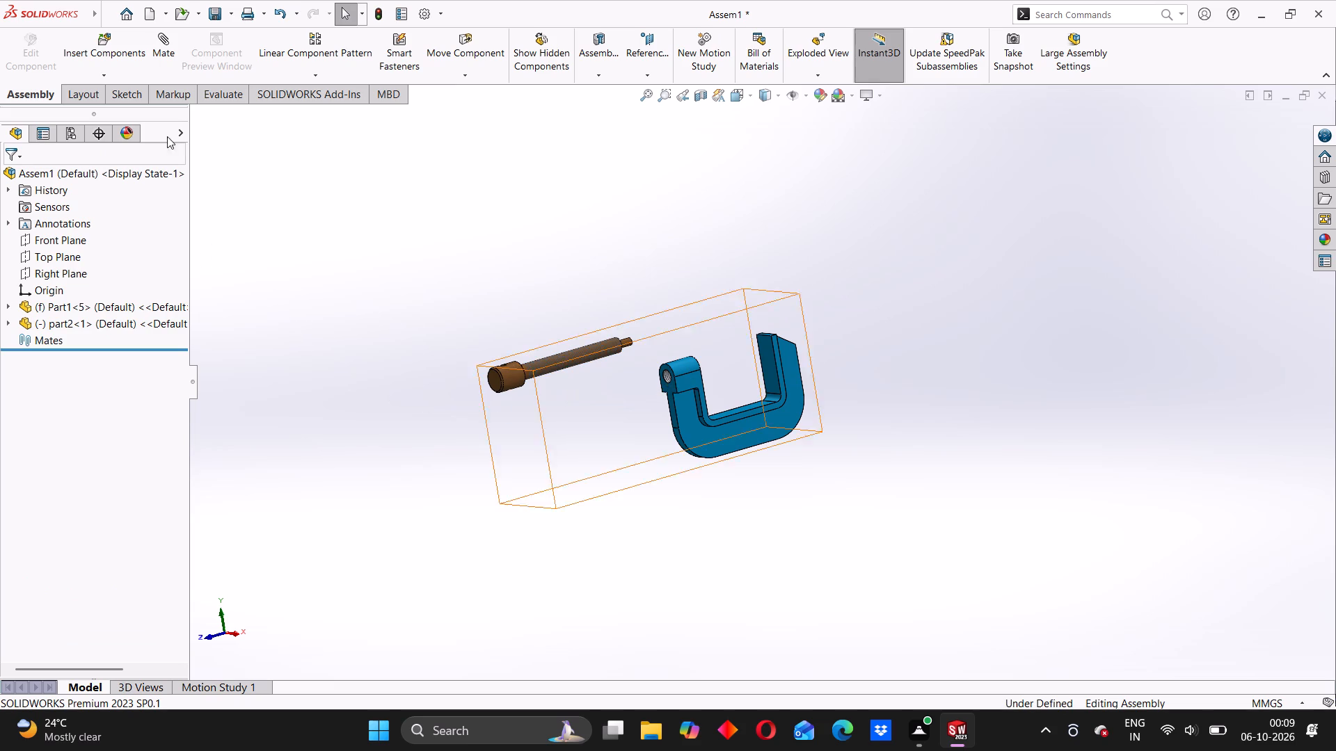
Add a Screw mate between the frame's threaded hole and part2's threaded shaft, with a distance per revolution of 1.5 mm.
{"action": "left_click", "coordinate": [161, 59]}
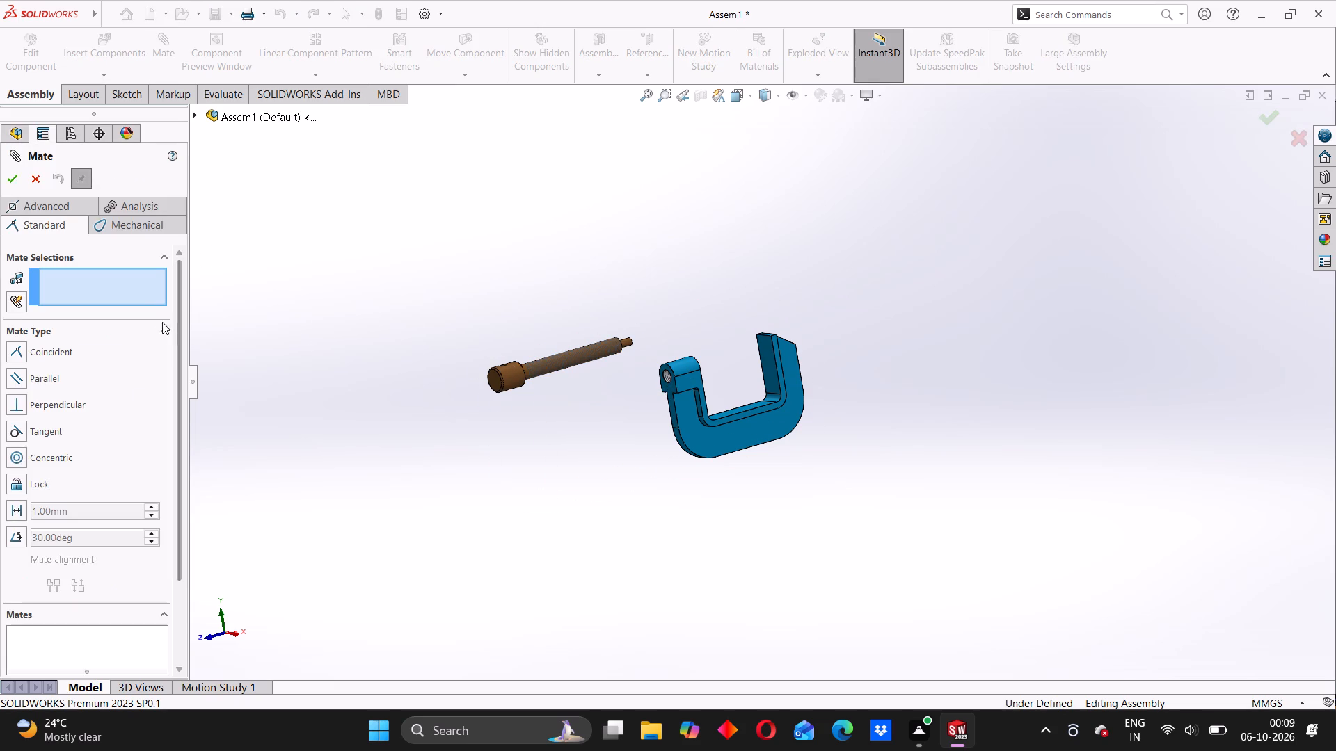
{"action": "left_click", "coordinate": [141, 226]}
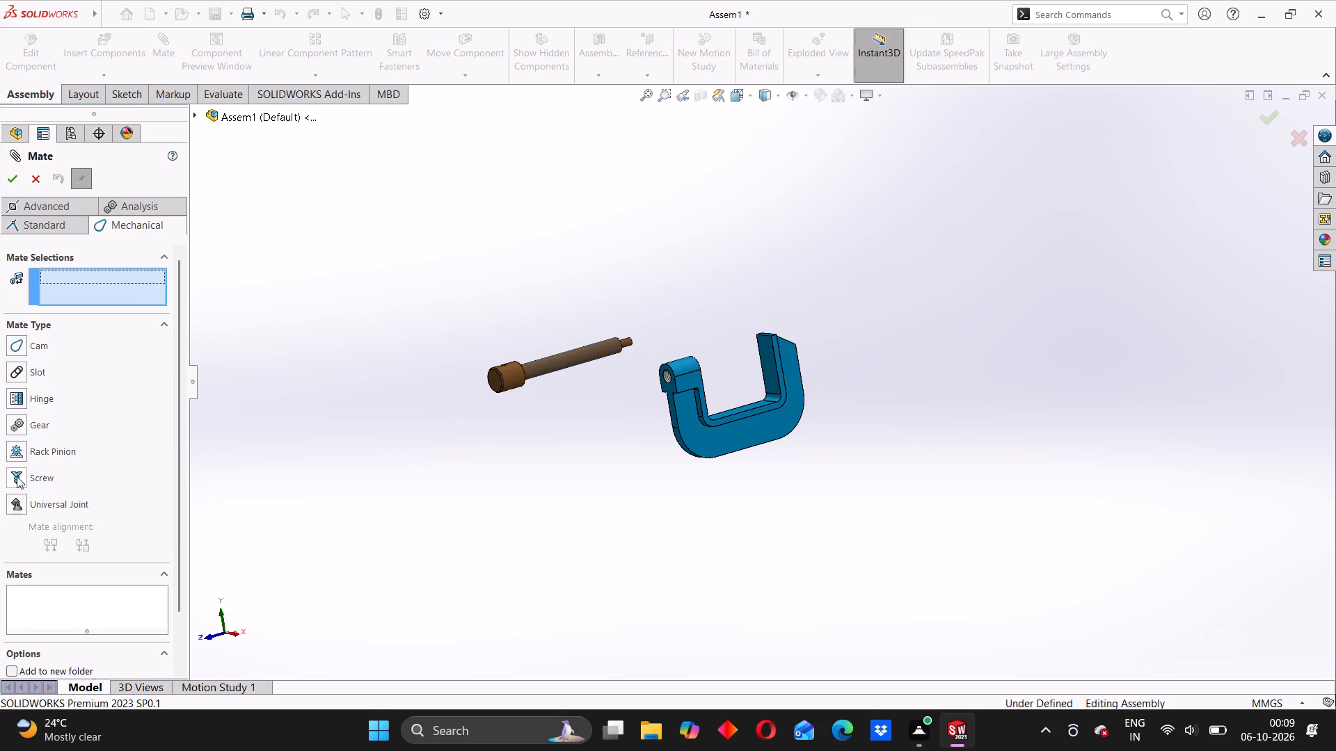
{"action": "left_click", "coordinate": [9, 474]}
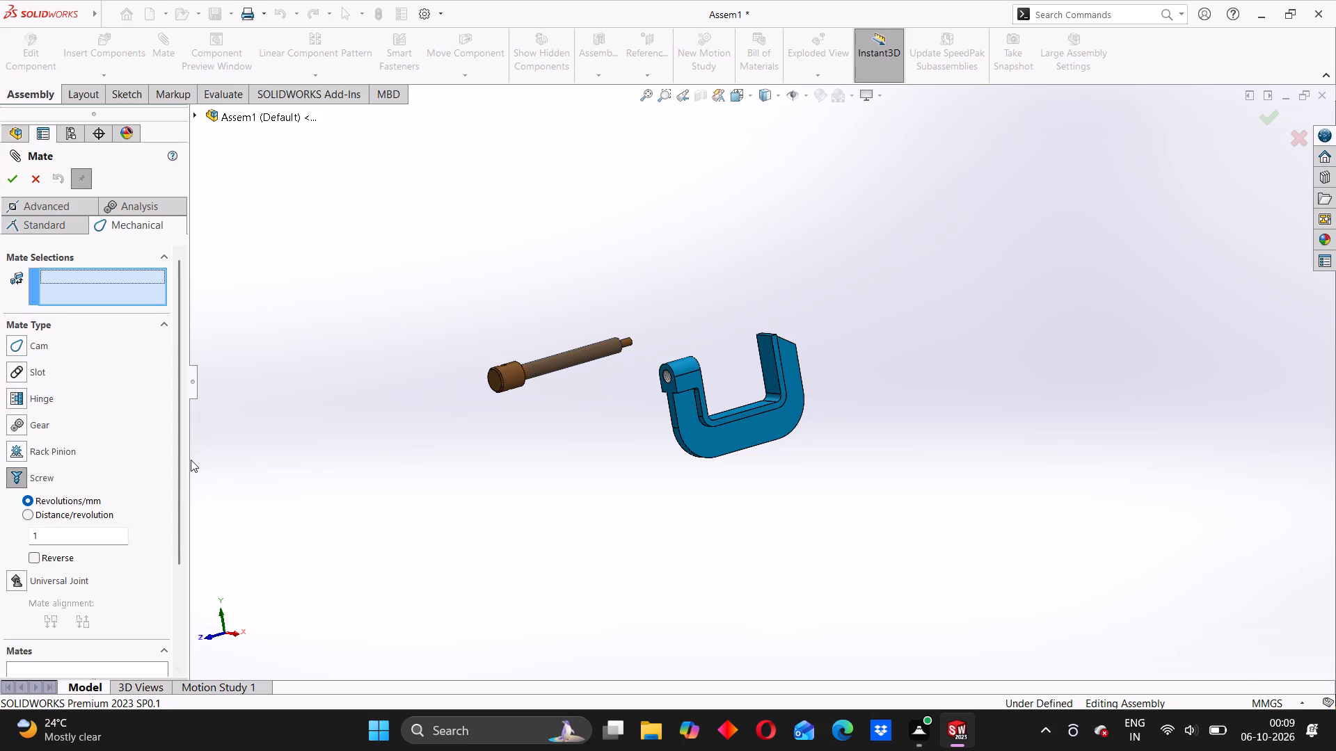
{"action": "scroll", "coordinate": [660, 386], "scroll_direction": "down", "scroll_amount": 3}
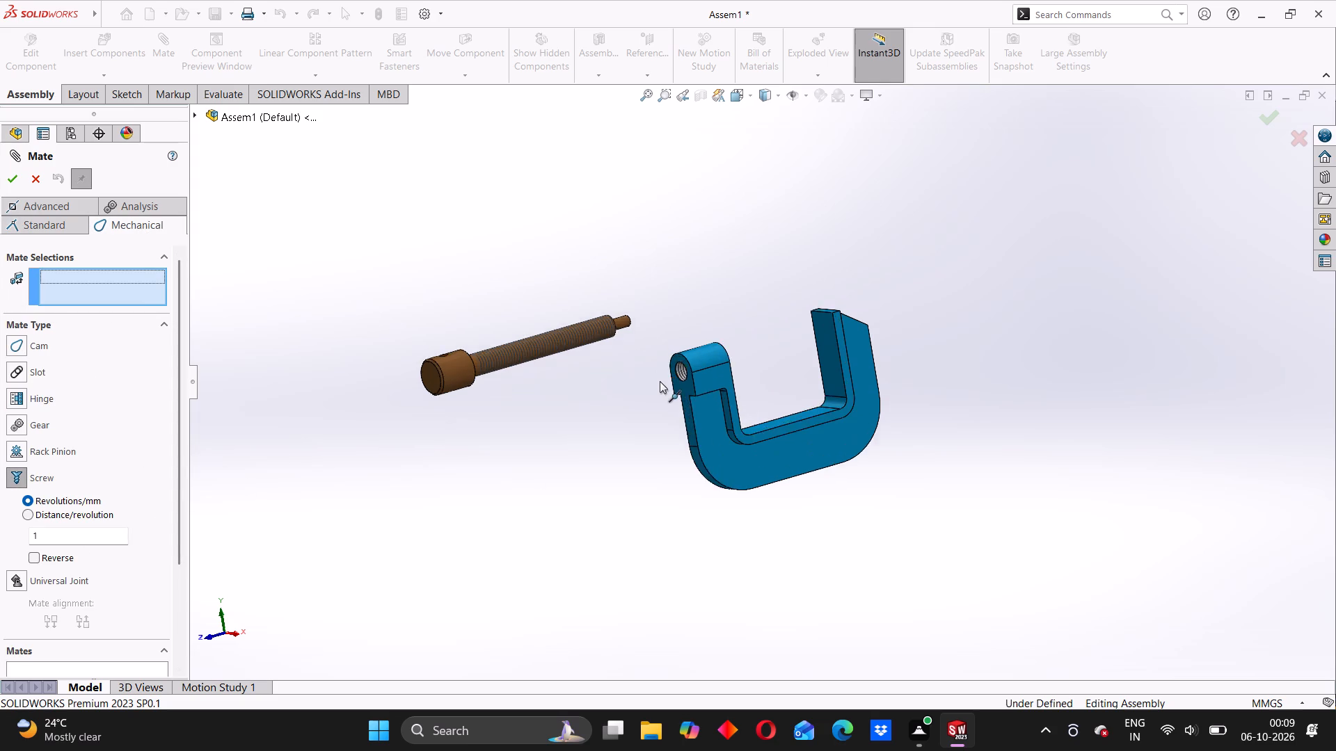
{"action": "scroll", "coordinate": [660, 381], "scroll_direction": "down", "scroll_amount": 5}
{"action": "middle_click_drag", "start_coordinate": [655, 412], "coordinate": [681, 427]}
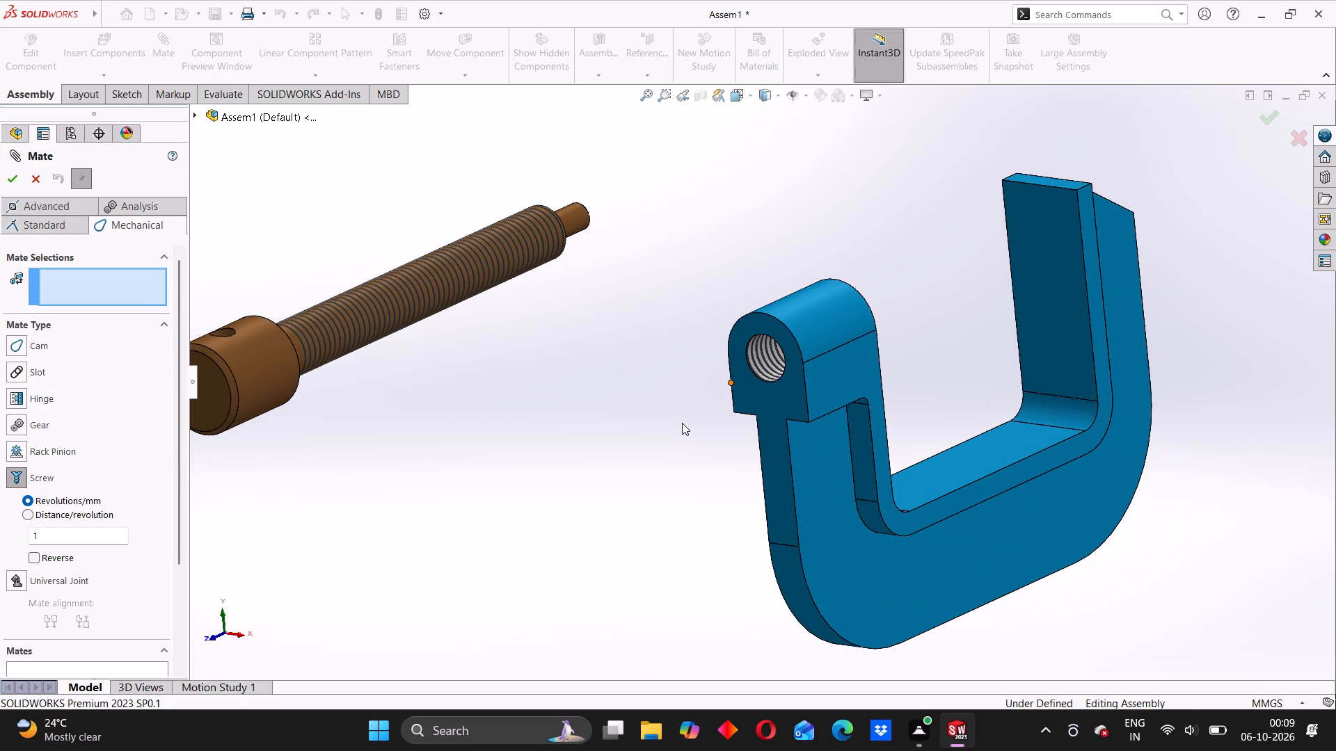
{"action": "scroll", "coordinate": [772, 411], "scroll_direction": "down", "scroll_amount": 2}
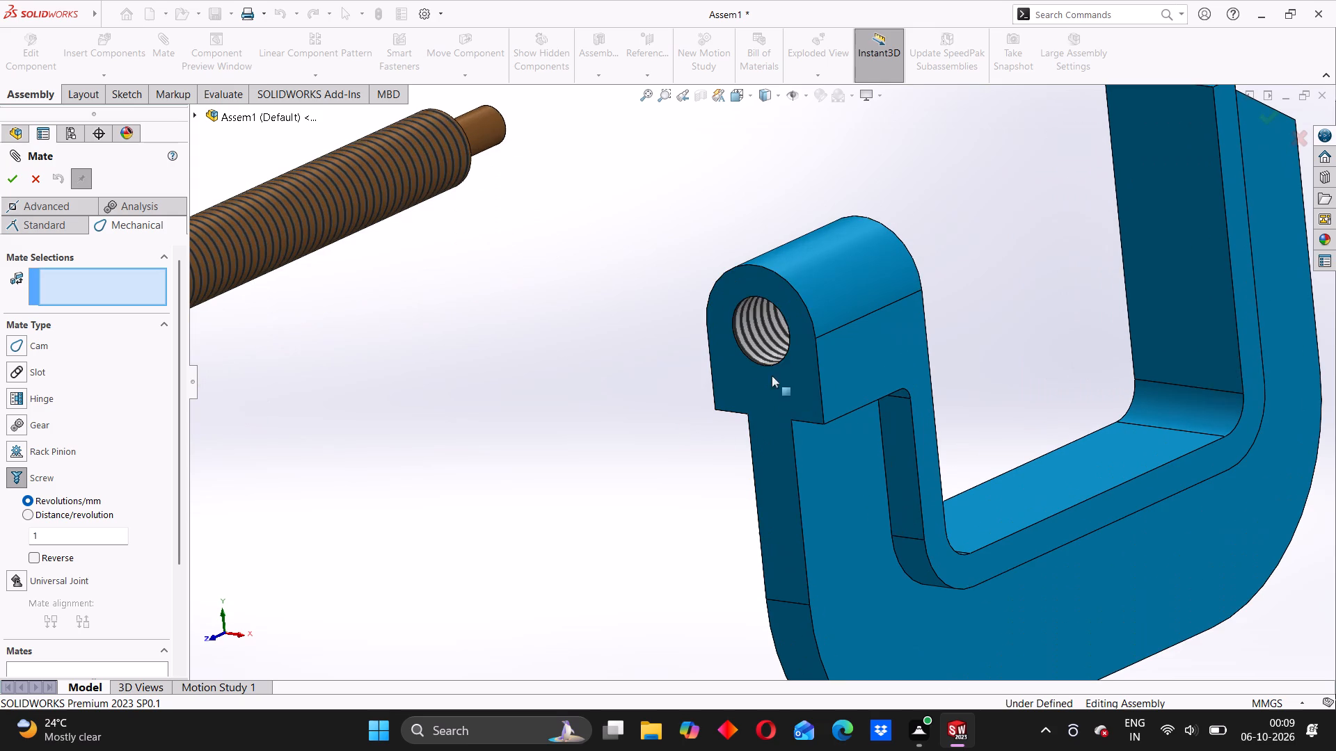
{"action": "left_click", "coordinate": [757, 331]}
{"action": "scroll", "coordinate": [475, 338], "scroll_direction": "up", "scroll_amount": 3}
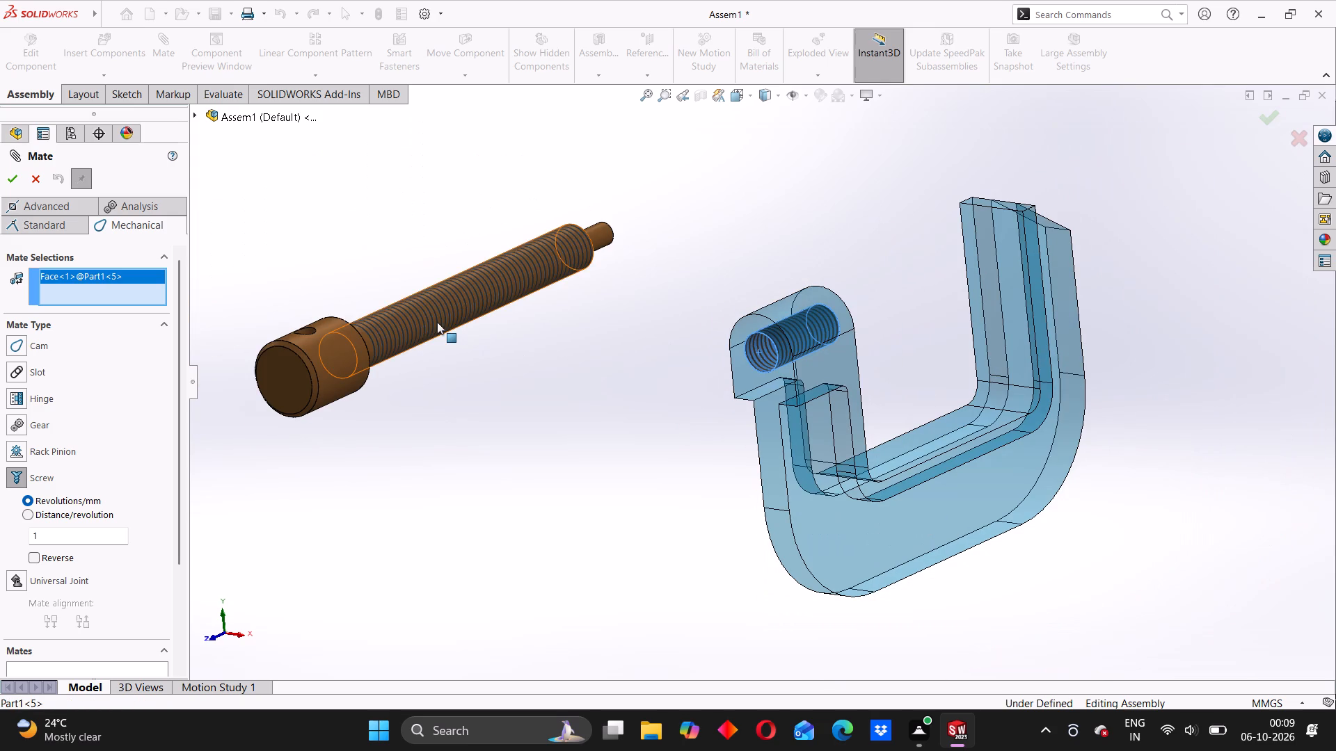
{"action": "left_click", "coordinate": [437, 321]}
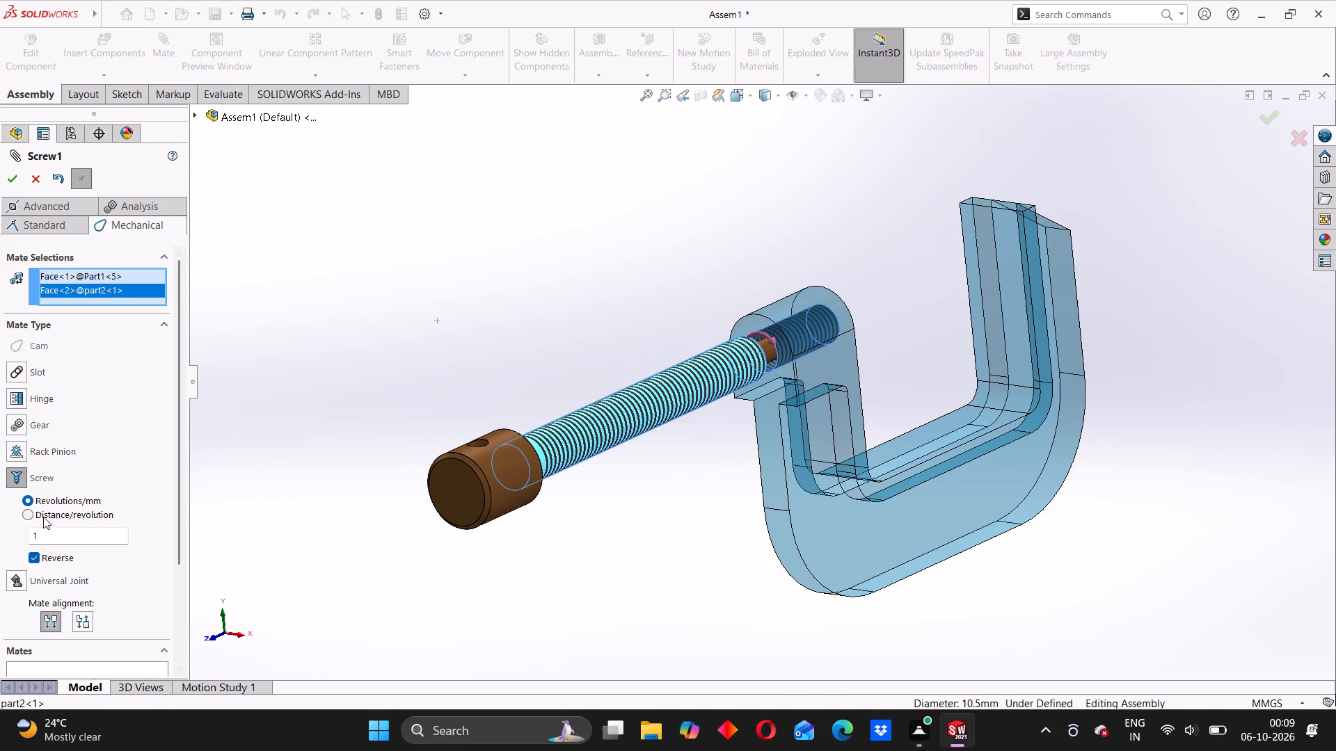
{"action": "left_click", "coordinate": [29, 512]}
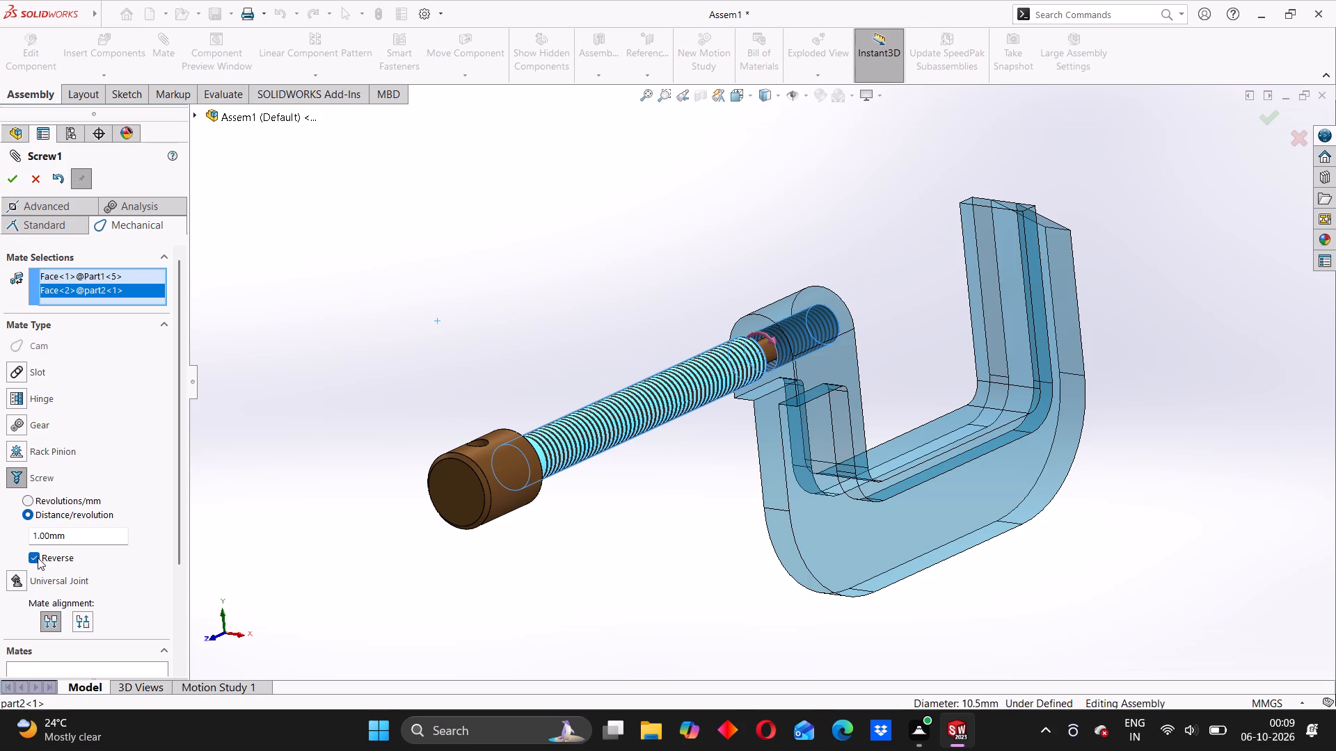
{"action": "left_click_drag", "start_coordinate": [77, 536], "coordinate": [27, 540]}
{"action": "left_click_drag", "start_coordinate": [27, 540], "coordinate": [13, 540]}
{"action": "type", "text": "1.5"}
{"action": "key", "text": "Return"}
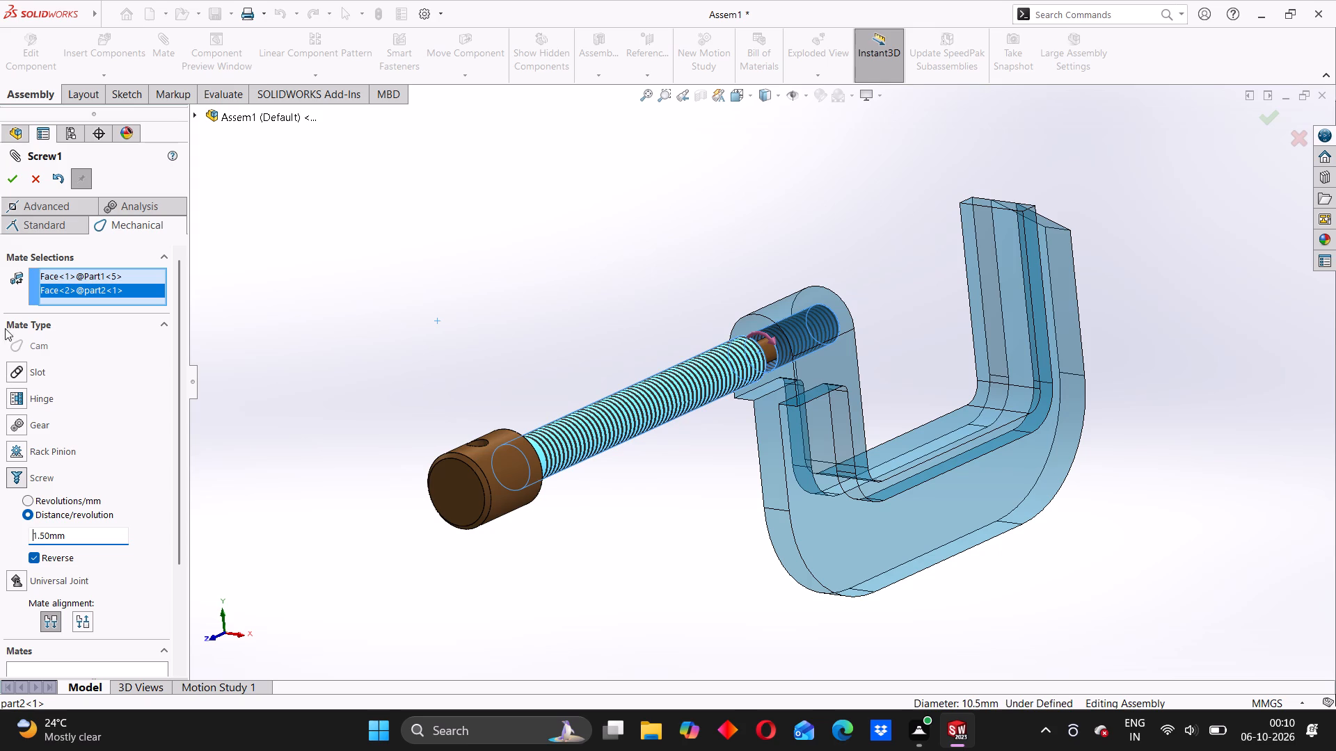
{"action": "left_click", "coordinate": [17, 182]}
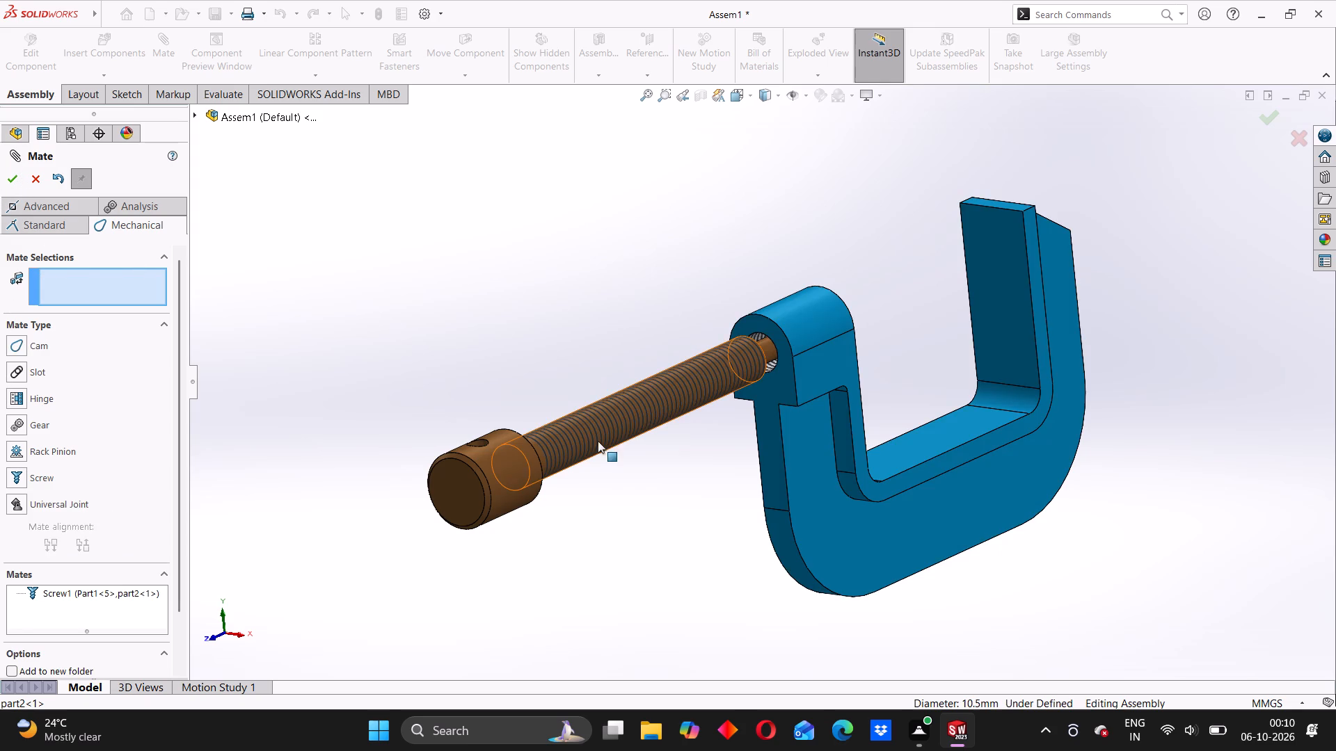
Rotate the clamp screw by its shaft and head to check how it turns and advances in the frame.
{"action": "left_click_drag", "start_coordinate": [594, 434], "coordinate": [562, 437]}
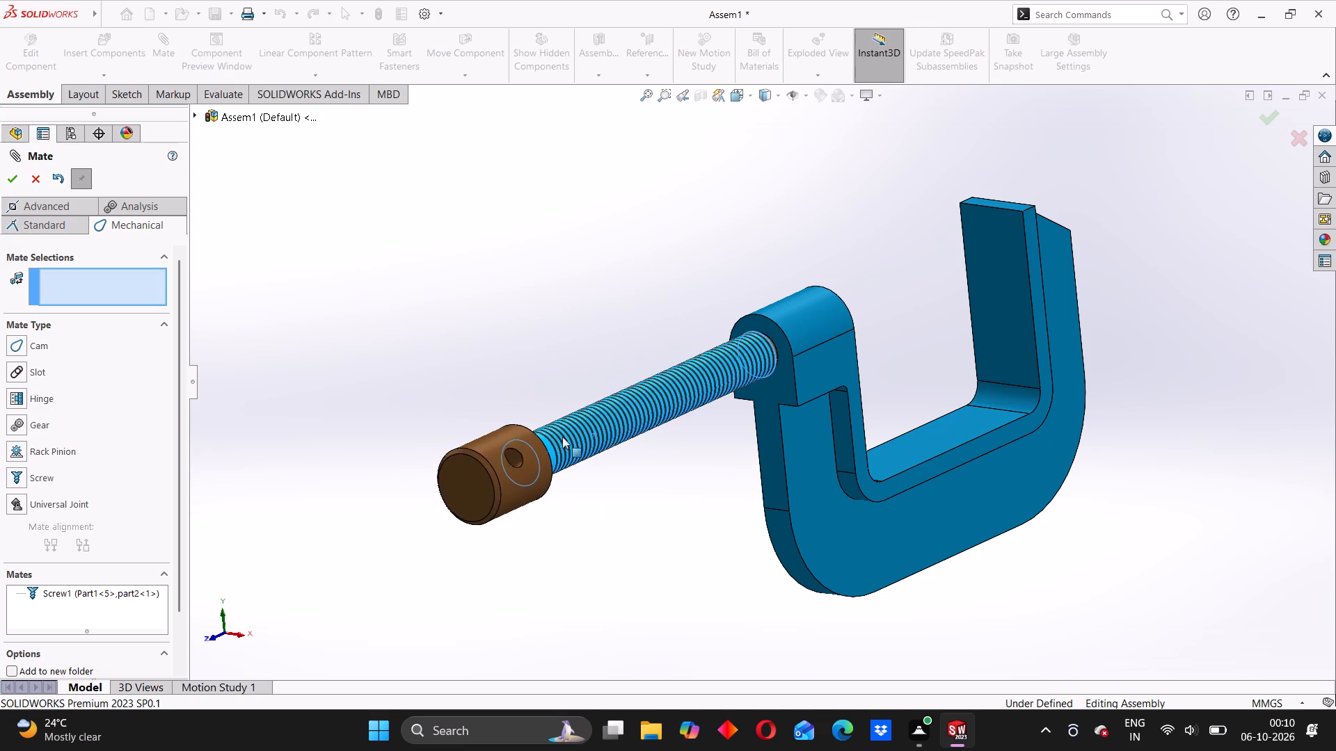
{"action": "left_click_drag", "start_coordinate": [562, 437], "coordinate": [392, 567]}
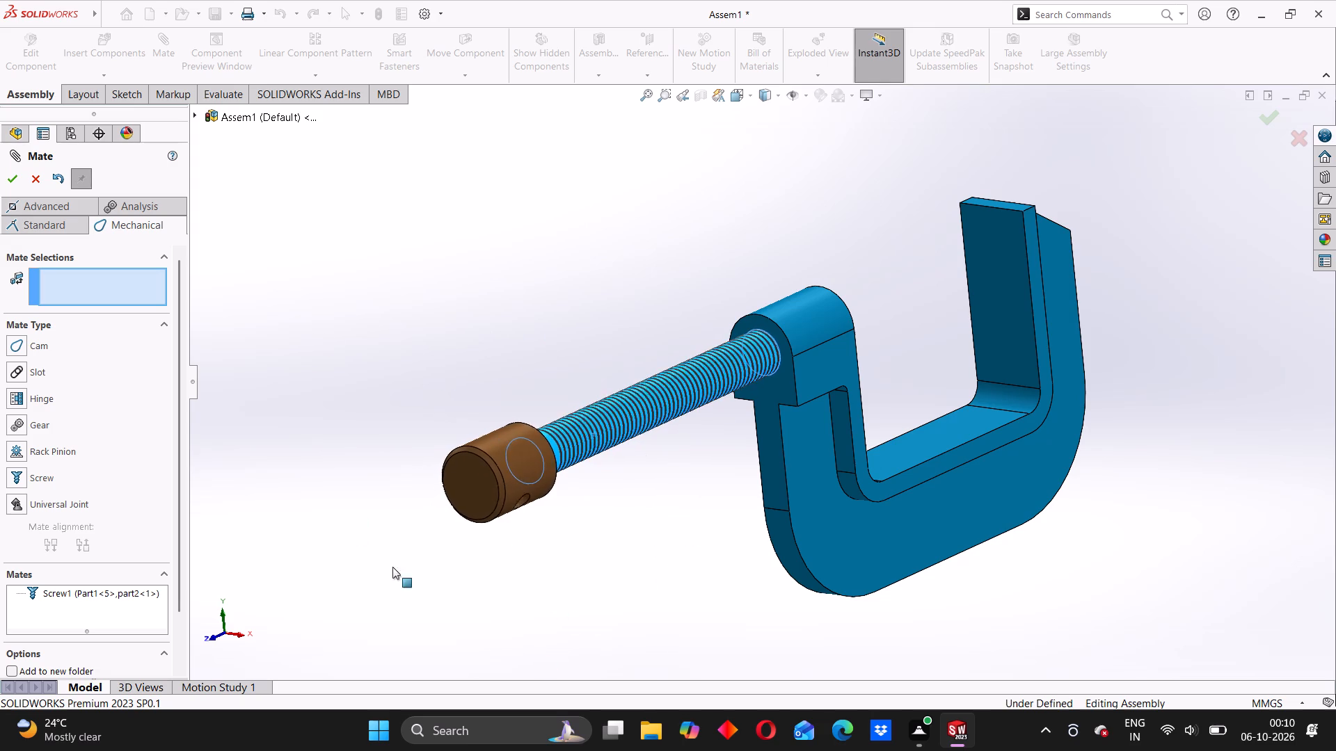
{"action": "left_click_drag", "start_coordinate": [392, 567], "coordinate": [369, 390]}
{"action": "scroll", "coordinate": [594, 452], "scroll_direction": "up", "scroll_amount": 3}
{"action": "middle_click_drag", "start_coordinate": [607, 515], "coordinate": [653, 522]}
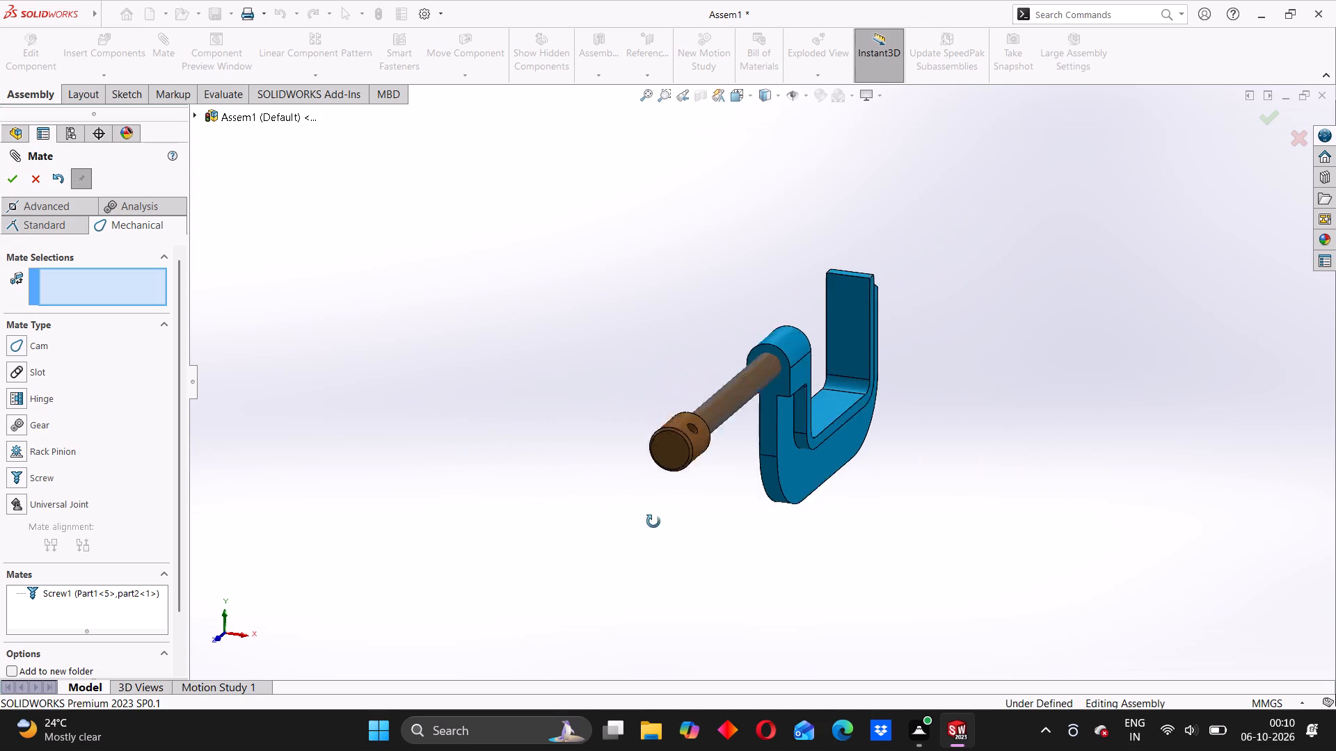
{"action": "middle_click_drag", "start_coordinate": [653, 522], "coordinate": [696, 517]}
{"action": "middle_click_drag", "start_coordinate": [745, 496], "coordinate": [729, 501]}
{"action": "left_click_drag", "start_coordinate": [788, 426], "coordinate": [851, 458]}
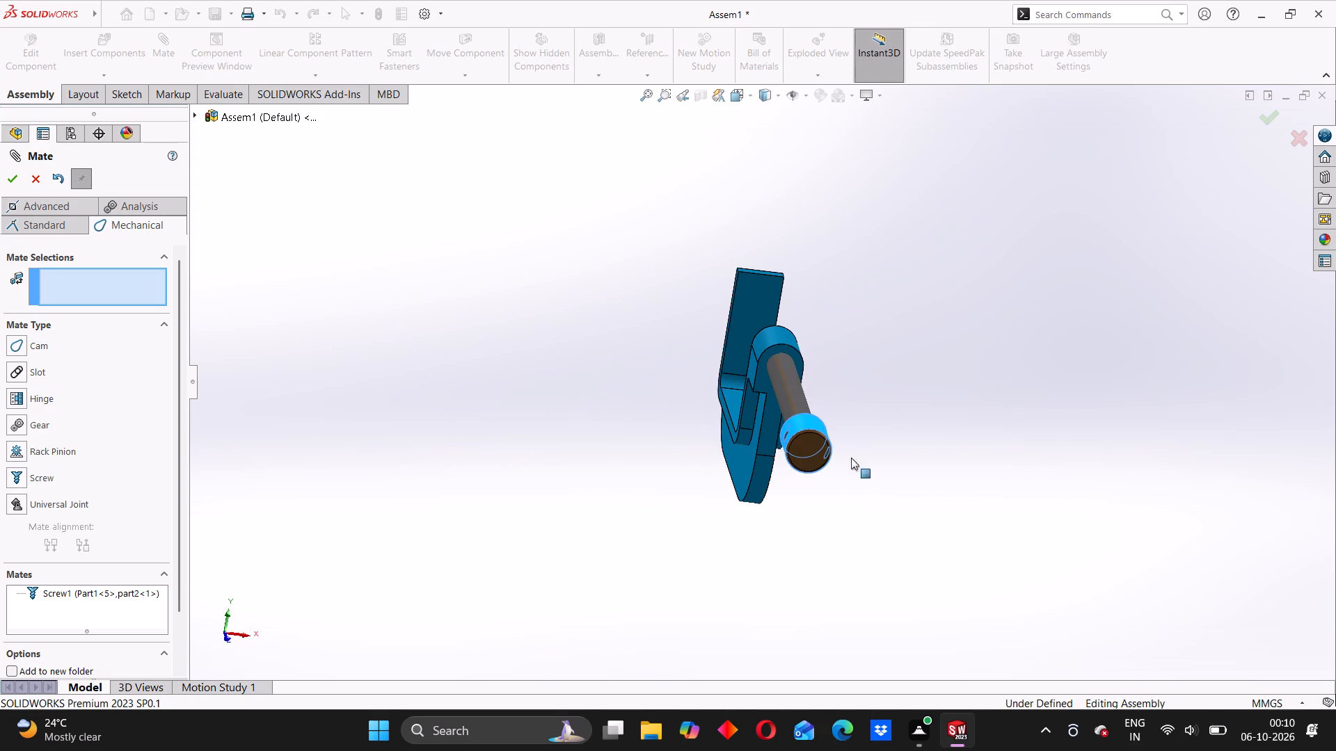
{"action": "left_click_drag", "start_coordinate": [851, 458], "coordinate": [628, 472]}
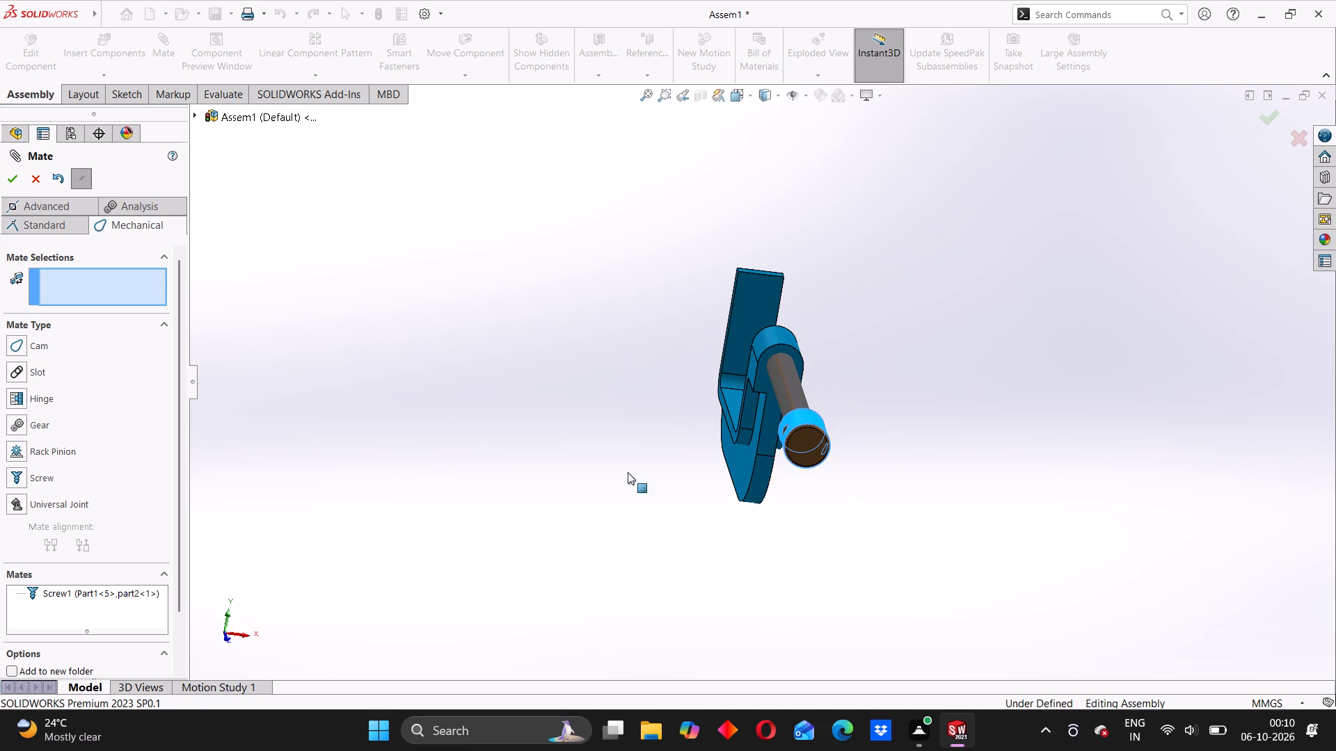
{"action": "left_click_drag", "start_coordinate": [628, 472], "coordinate": [841, 322]}
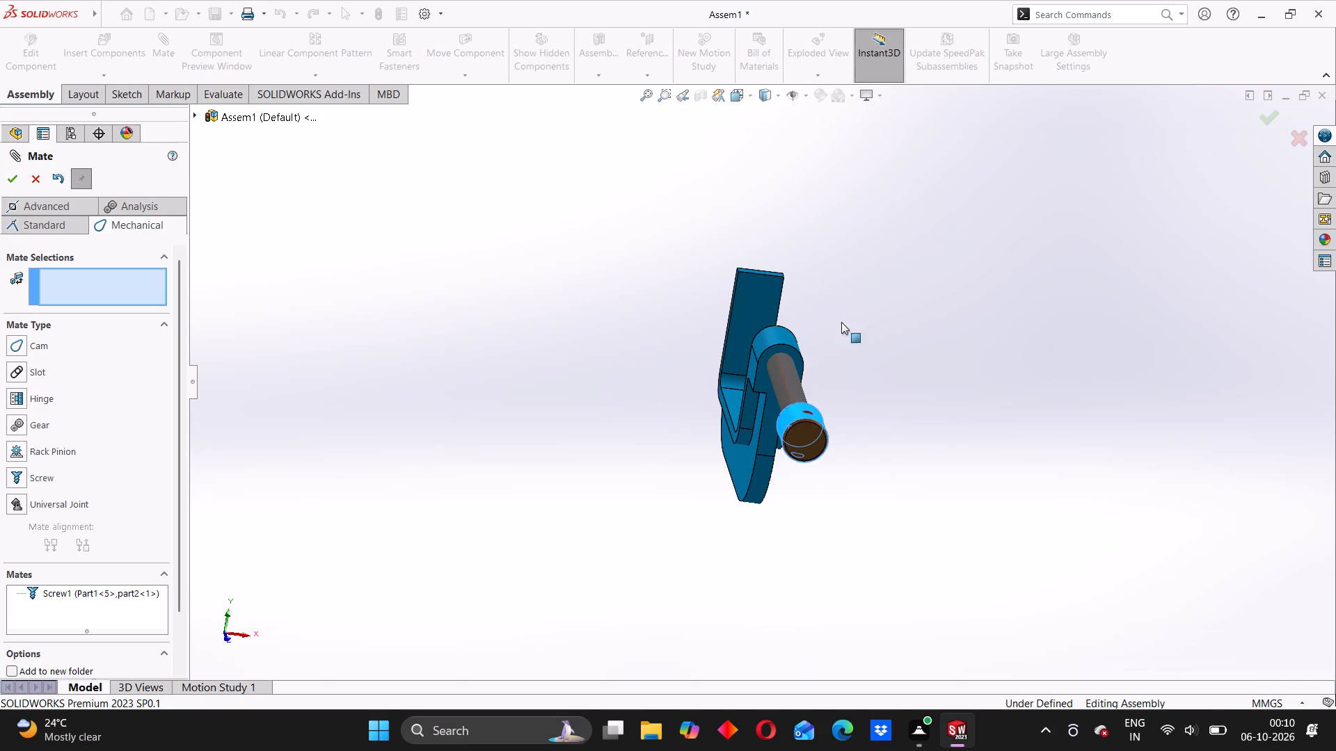
Turn the clamp screw further and examine from several sides how it sits in the frame's threaded boss.
{"action": "left_click_drag", "start_coordinate": [841, 322], "coordinate": [662, 303]}
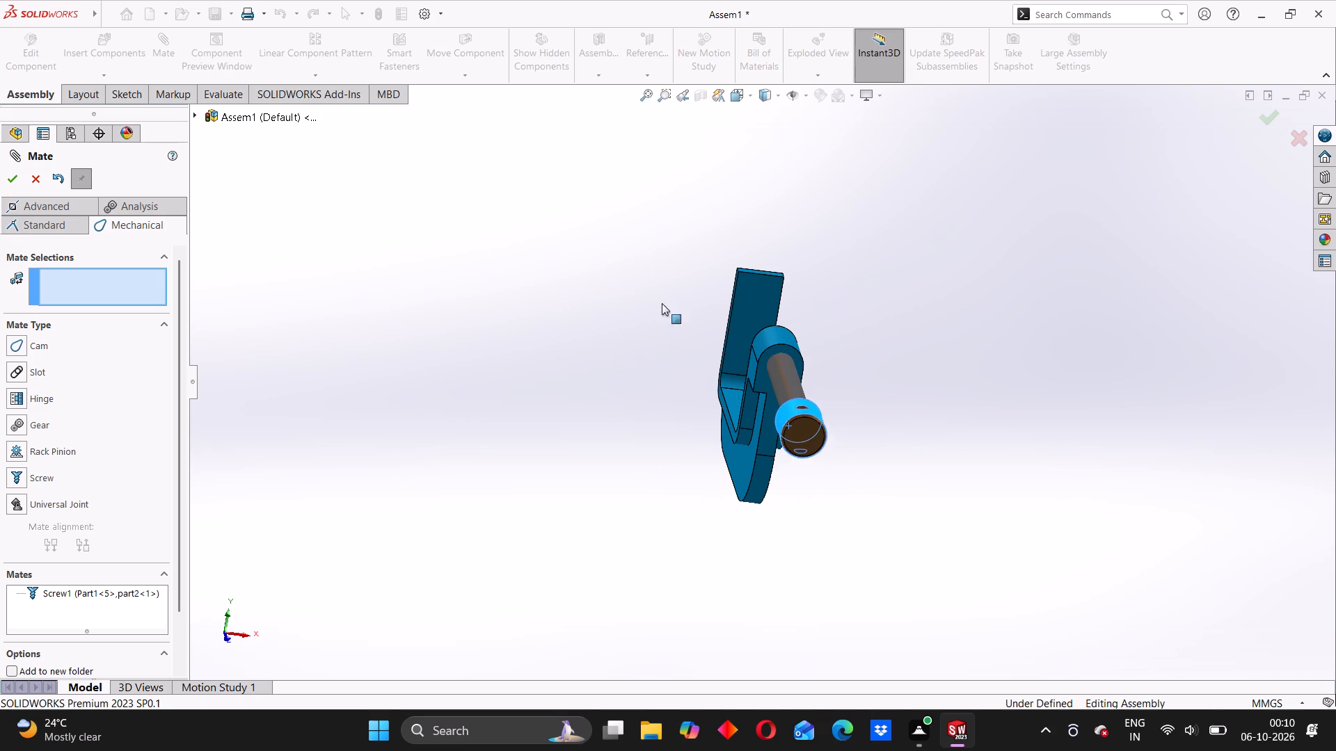
{"action": "left_click_drag", "start_coordinate": [662, 303], "coordinate": [761, 252]}
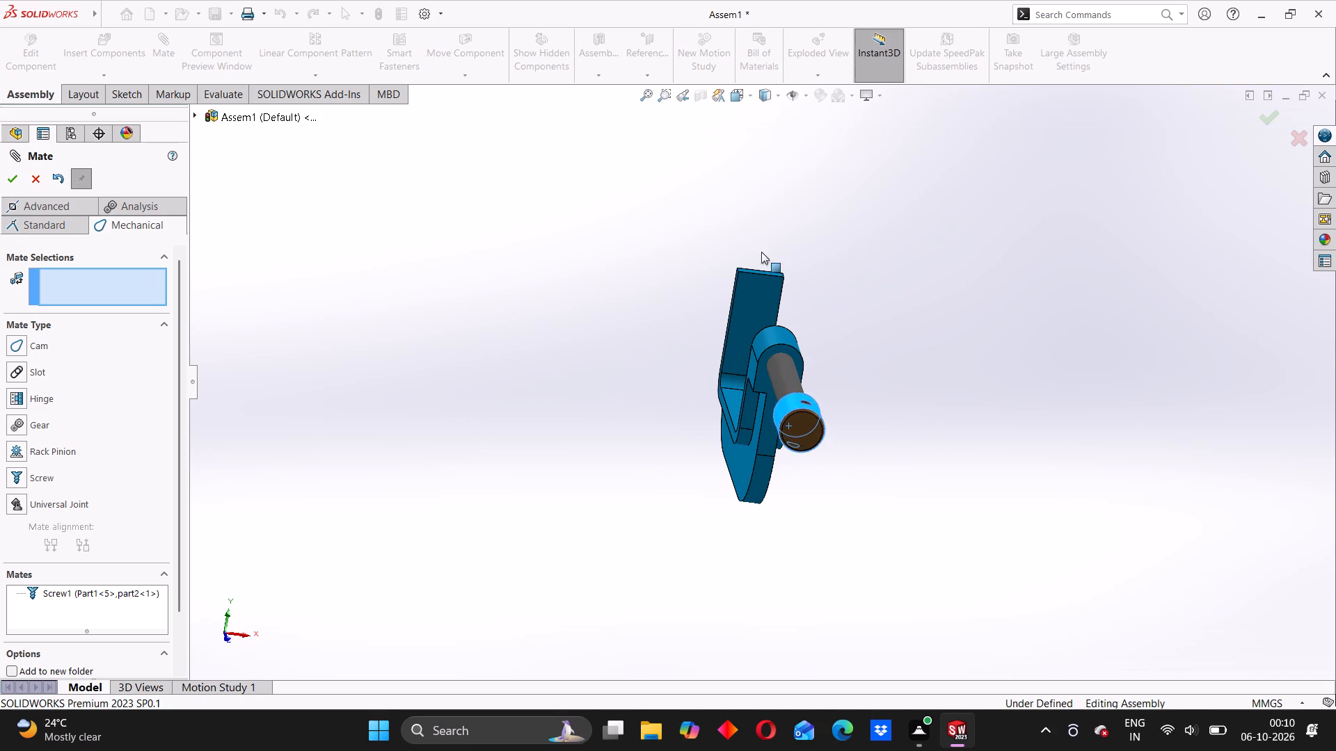
{"action": "left_click_drag", "start_coordinate": [761, 252], "coordinate": [692, 321]}
{"action": "middle_click_drag", "start_coordinate": [910, 435], "coordinate": [717, 481]}
{"action": "scroll", "coordinate": [813, 460], "scroll_direction": "up", "scroll_amount": 1}
{"action": "scroll", "coordinate": [745, 341], "scroll_direction": "down", "scroll_amount": 3}
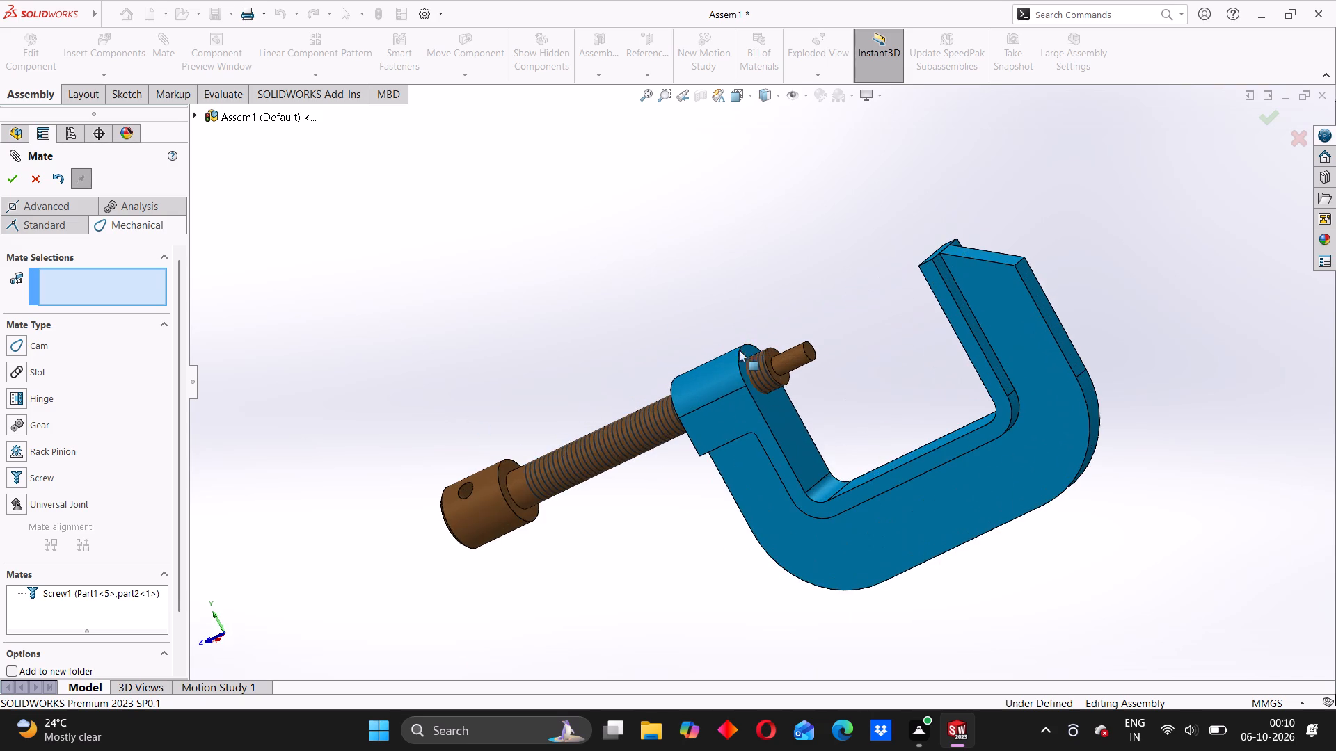
{"action": "middle_click_drag", "start_coordinate": [713, 397], "coordinate": [741, 418]}
{"action": "scroll", "coordinate": [686, 459], "scroll_direction": "up", "scroll_amount": 2}
{"action": "middle_click_drag", "start_coordinate": [606, 480], "coordinate": [660, 494]}
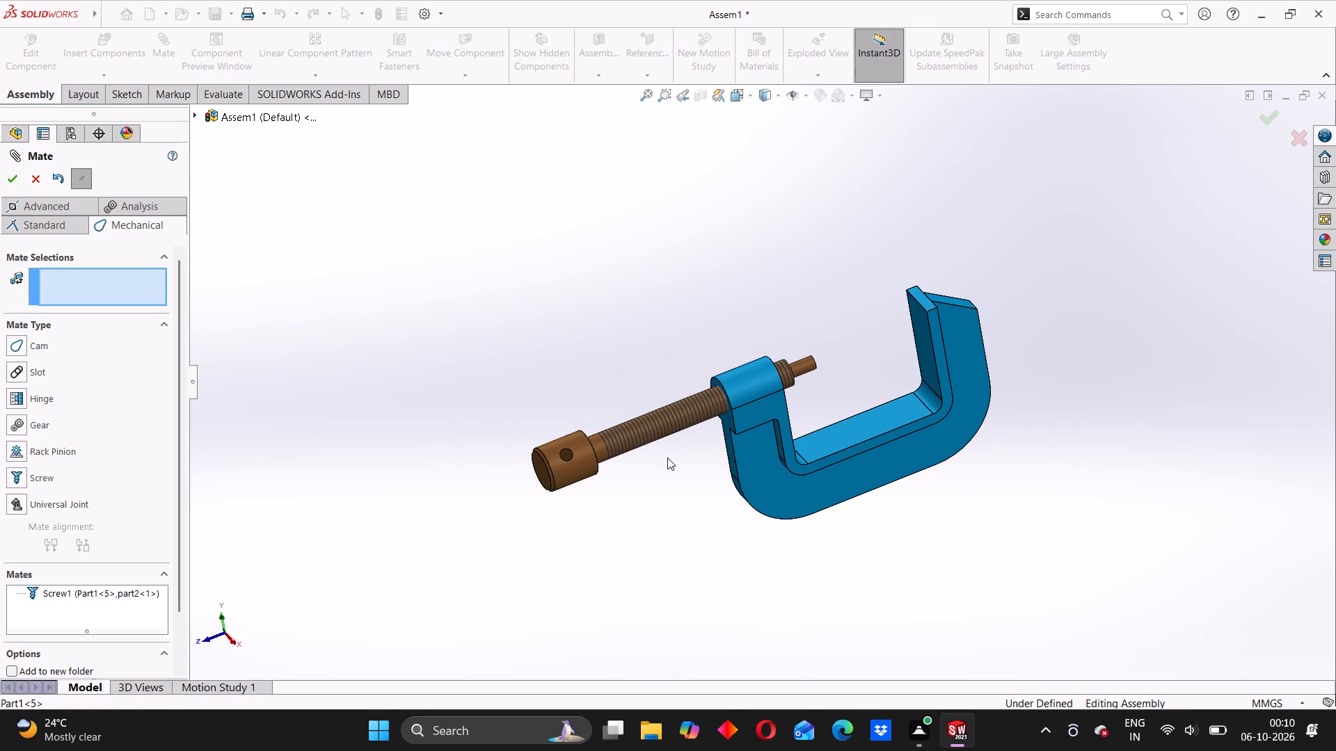
{"action": "scroll", "coordinate": [667, 458], "scroll_direction": "up", "scroll_amount": 1}
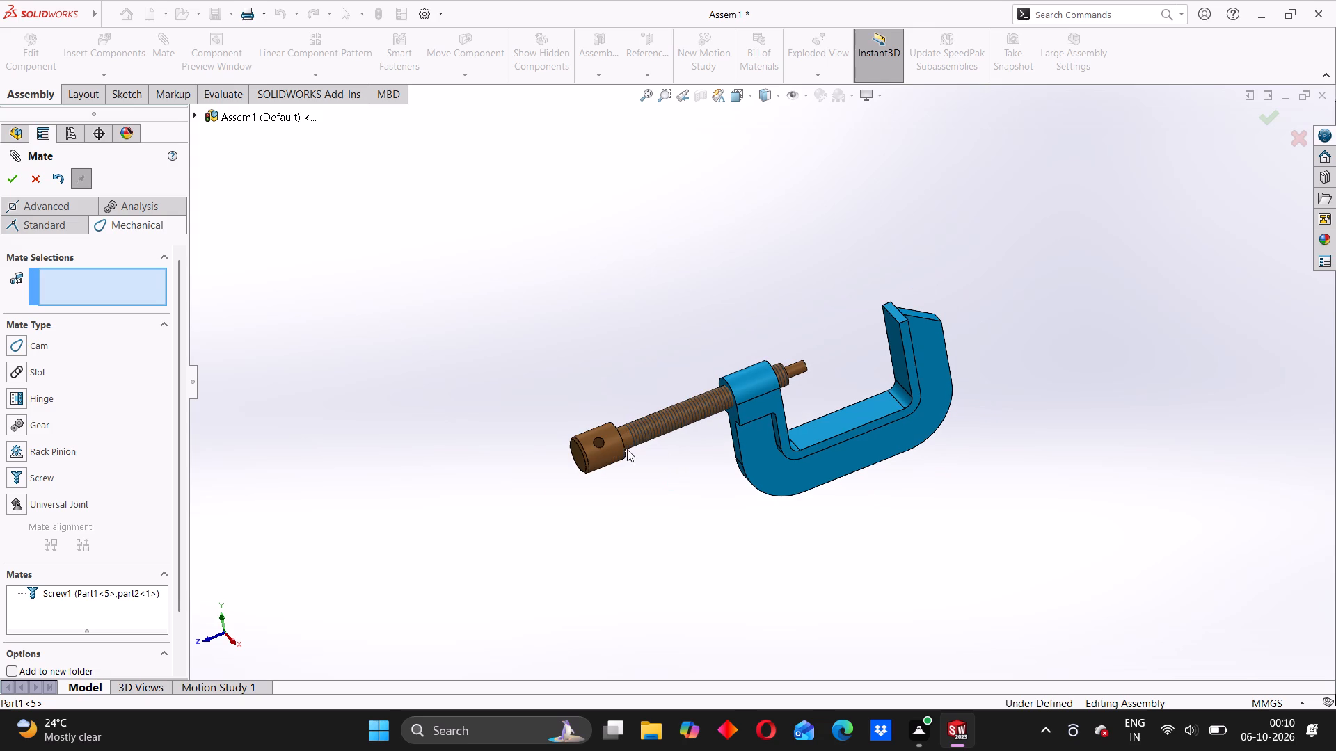
{"action": "left_click", "coordinate": [16, 176]}
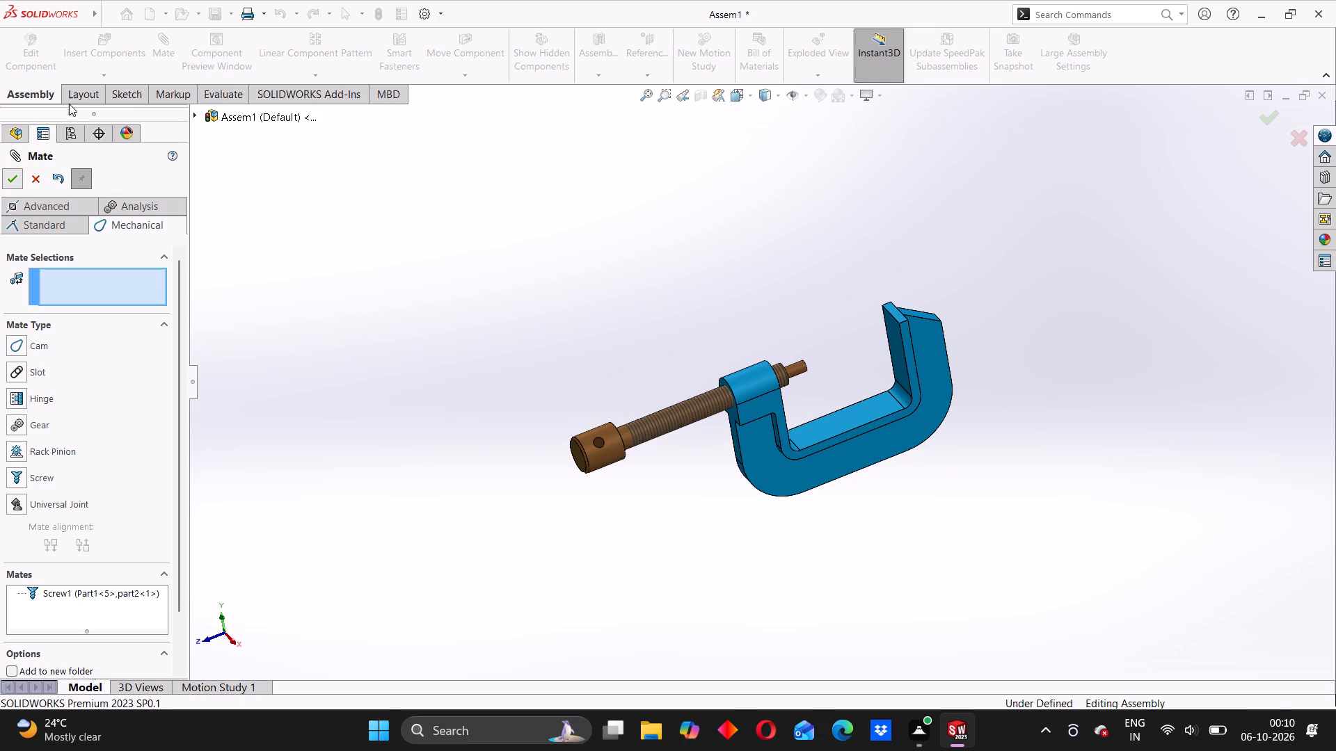
Insert part3, the handle rod, from the ASSEMBLY 9 folder, placing it beside the clamp screw's head.
{"action": "left_click", "coordinate": [94, 45]}
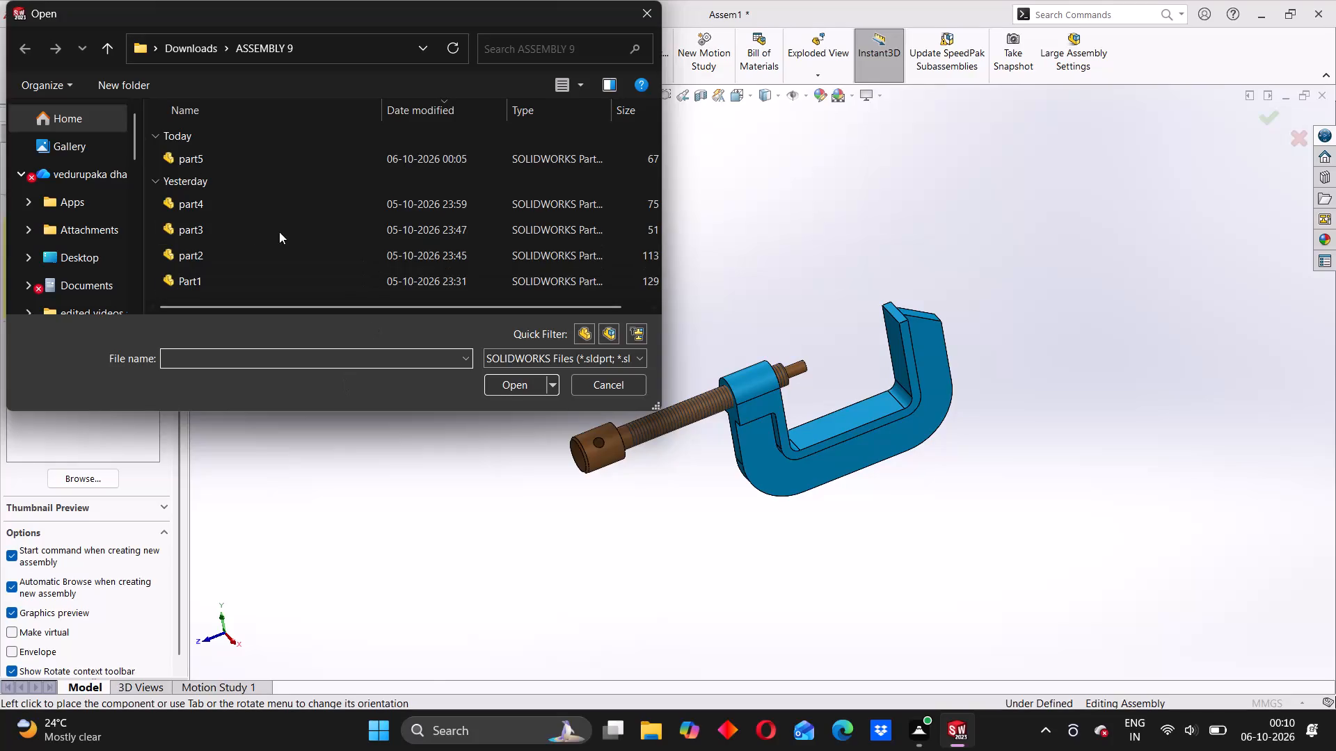
{"action": "left_click", "coordinate": [217, 236]}
{"action": "left_click", "coordinate": [493, 382]}
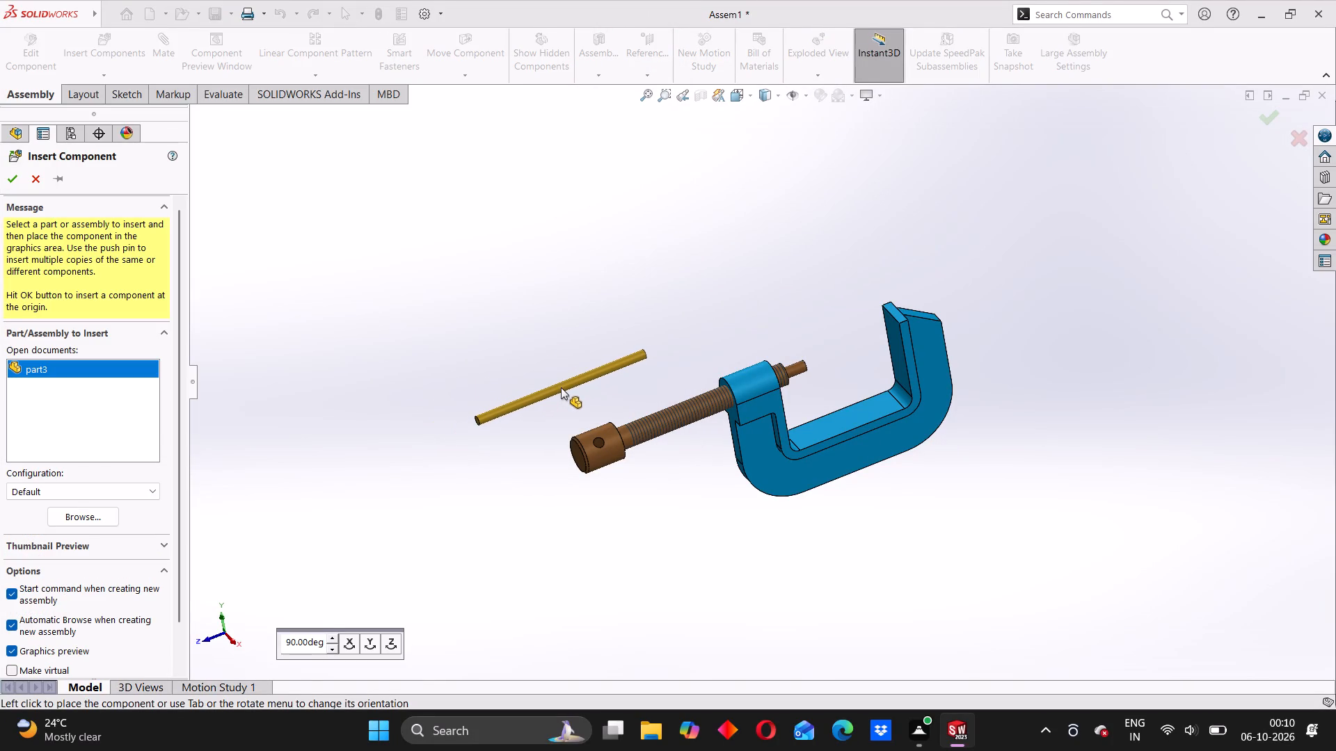
{"action": "left_click", "coordinate": [561, 385]}
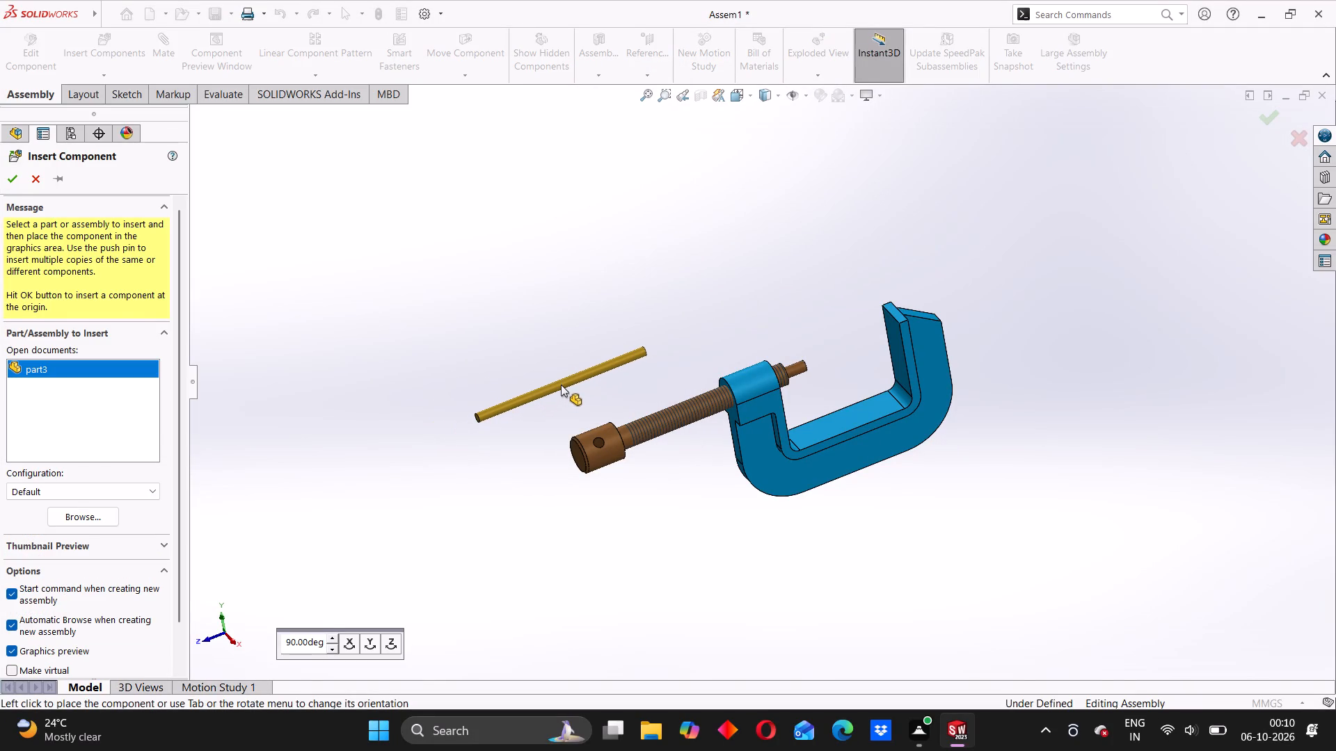
Rotate part3 freely with Rotate Component so the rod lies crosswise to the clamp screw.
{"action": "scroll", "coordinate": [589, 392], "scroll_direction": "down", "scroll_amount": 4}
{"action": "middle_click_drag", "start_coordinate": [603, 426], "coordinate": [608, 448]}
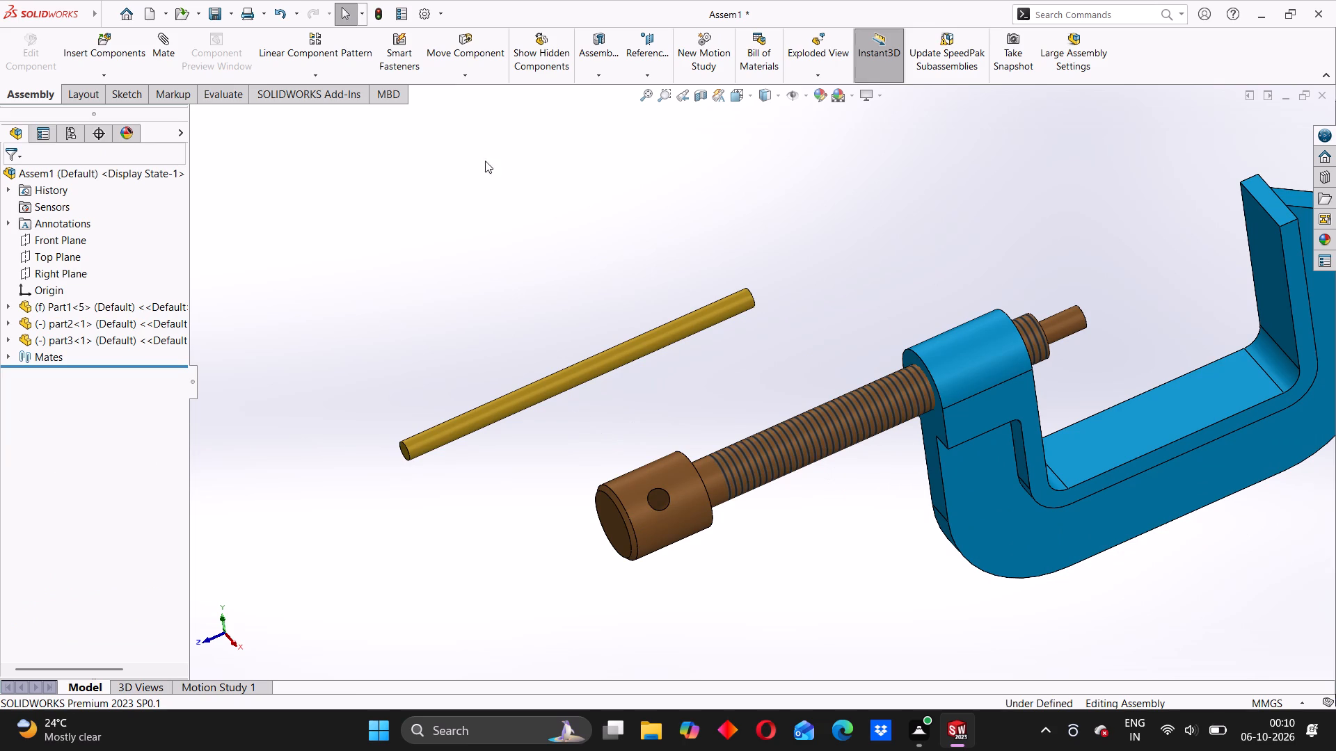
{"action": "left_click", "coordinate": [452, 76]}
{"action": "left_click", "coordinate": [470, 103]}
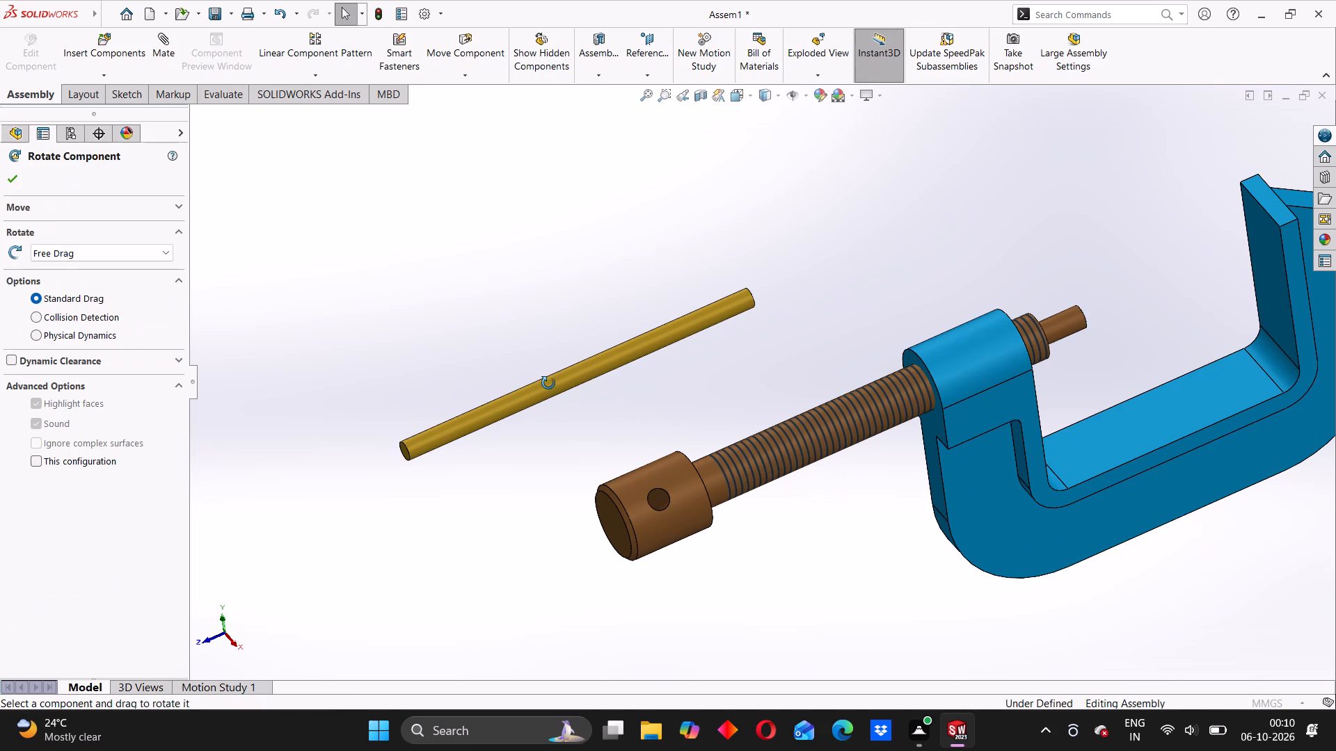
{"action": "left_click_drag", "start_coordinate": [548, 384], "coordinate": [709, 403]}
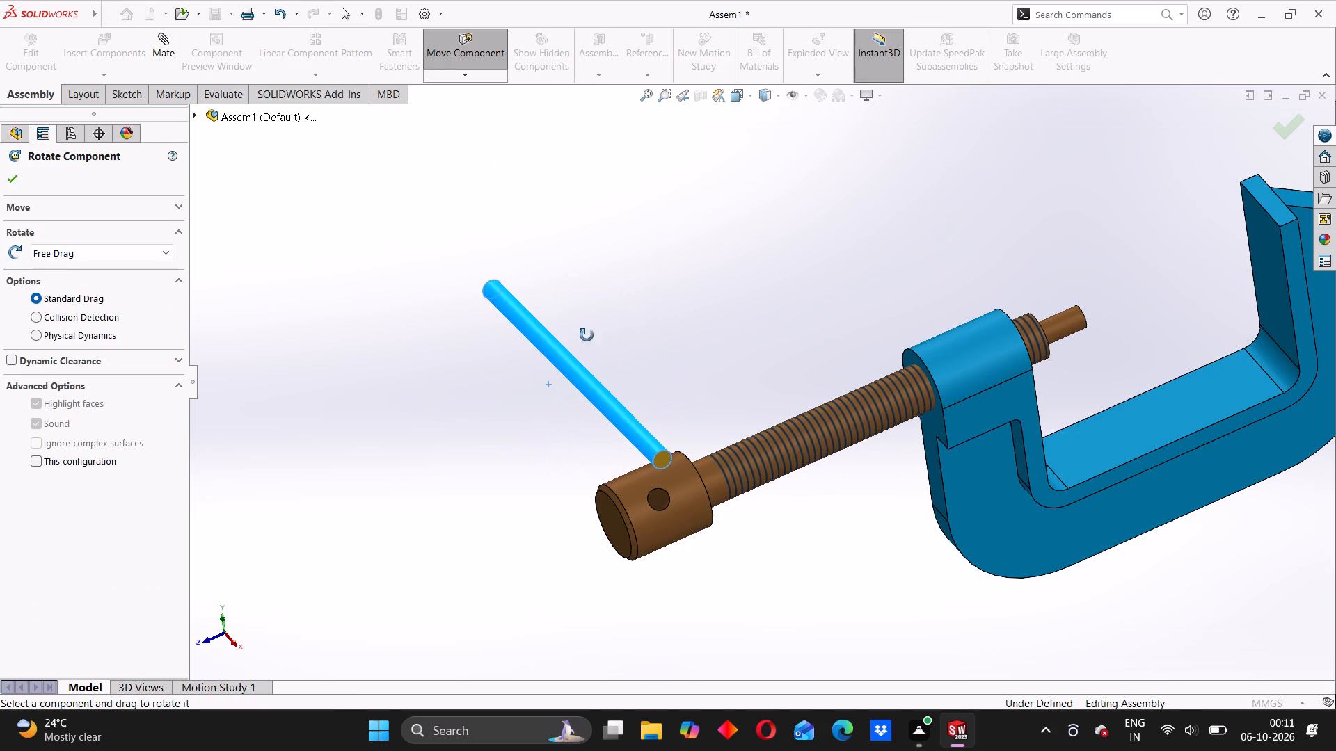
{"action": "left_click", "coordinate": [3, 178]}
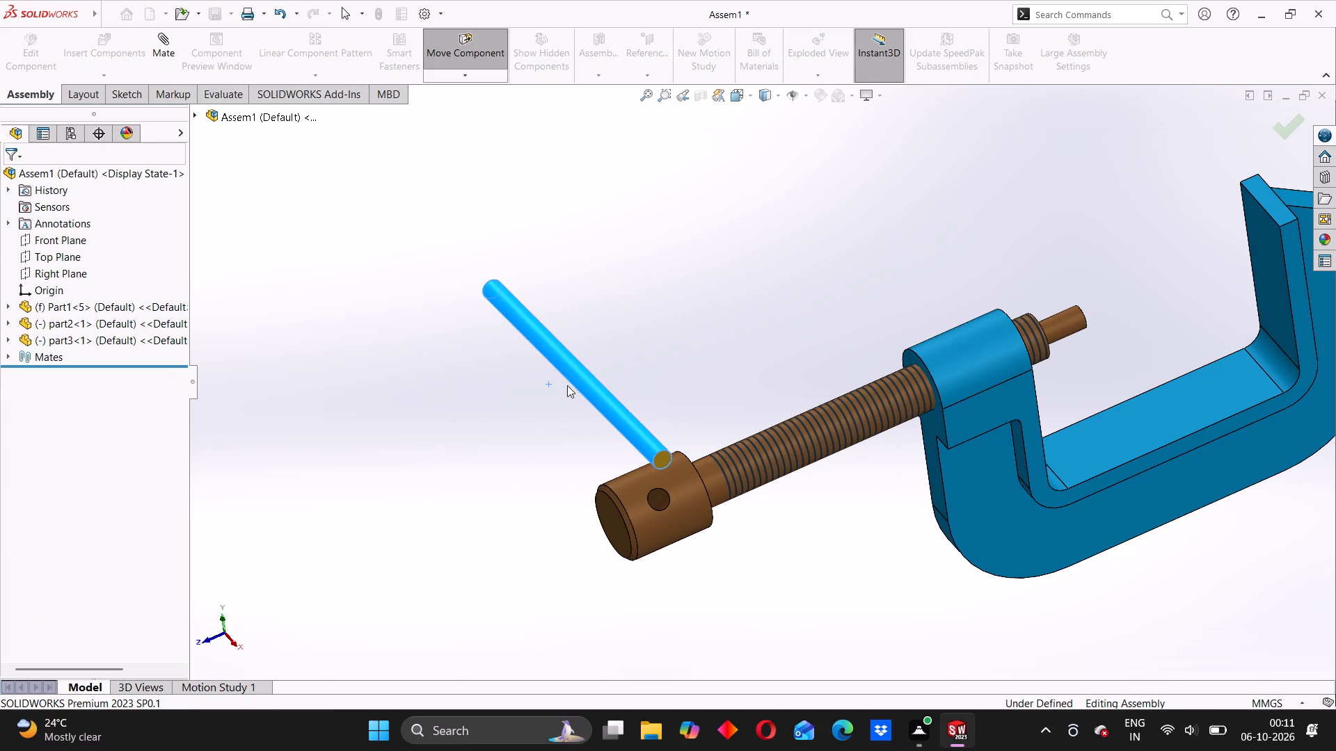
Insert part5, the small cap, from the ASSEMBLY 9 folder, placing it in open space beyond the handle rod.
{"action": "scroll", "coordinate": [594, 435], "scroll_direction": "up", "scroll_amount": 5}
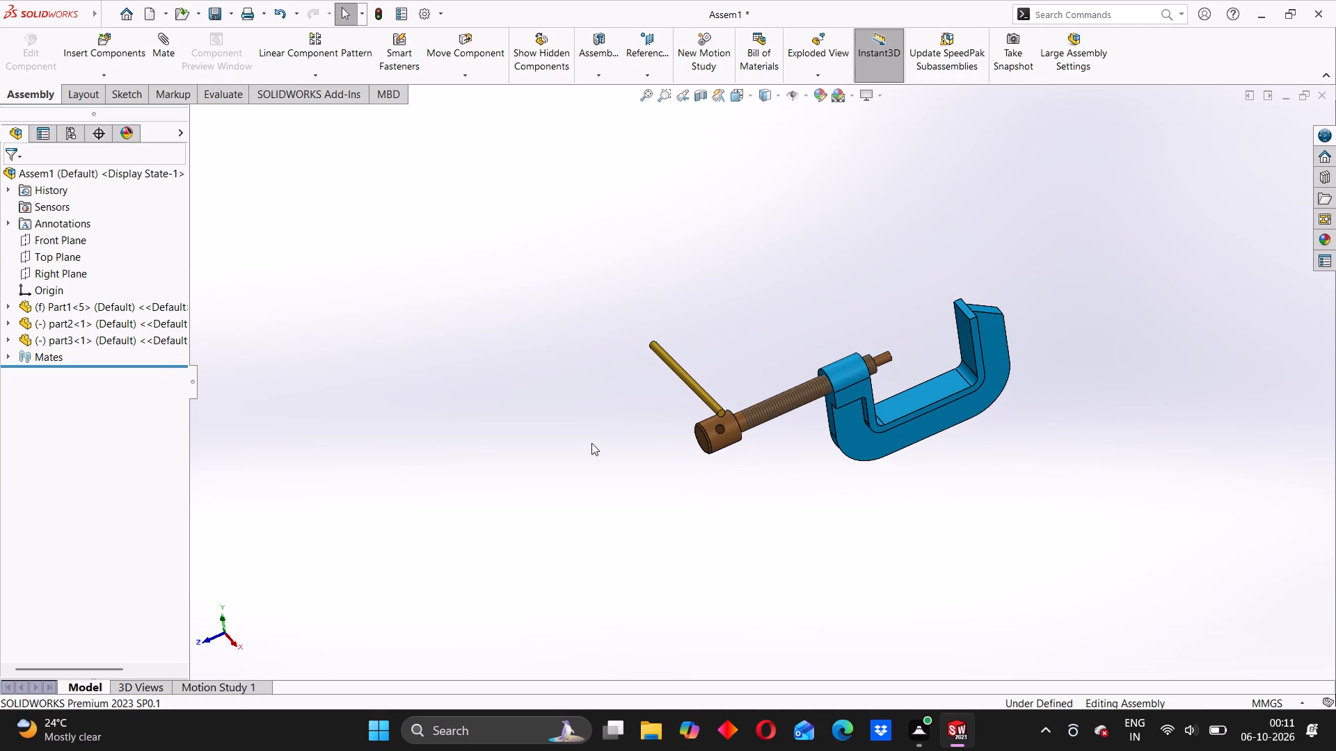
{"action": "middle_click_drag", "start_coordinate": [594, 473], "coordinate": [605, 462]}
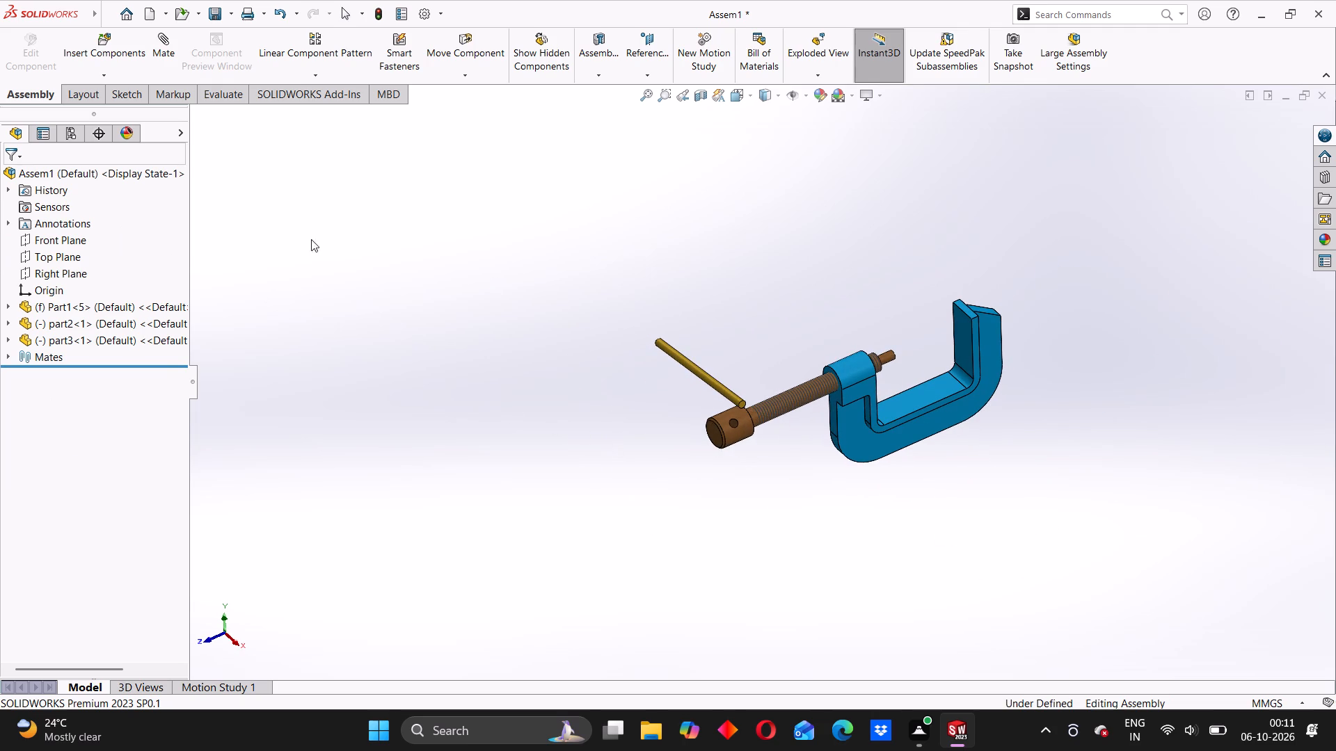
{"action": "left_click", "coordinate": [116, 57]}
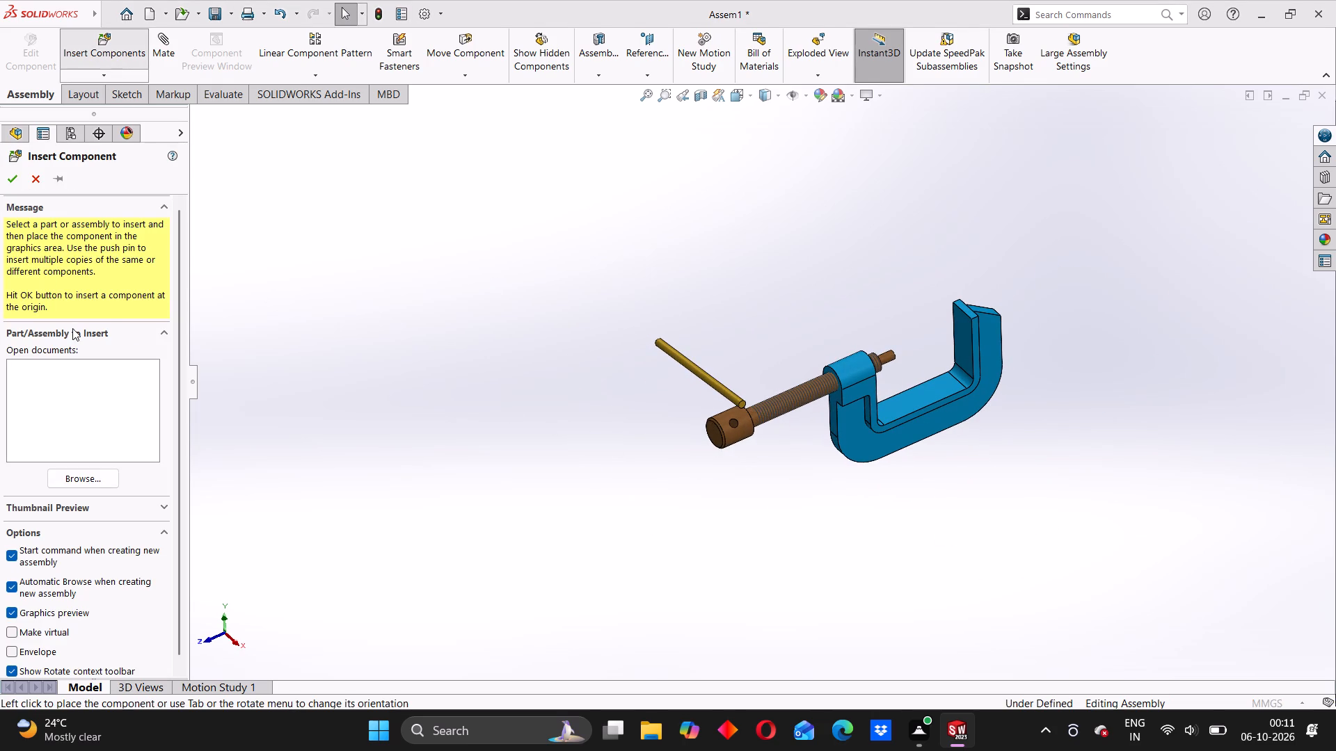
{"action": "left_click", "coordinate": [199, 167]}
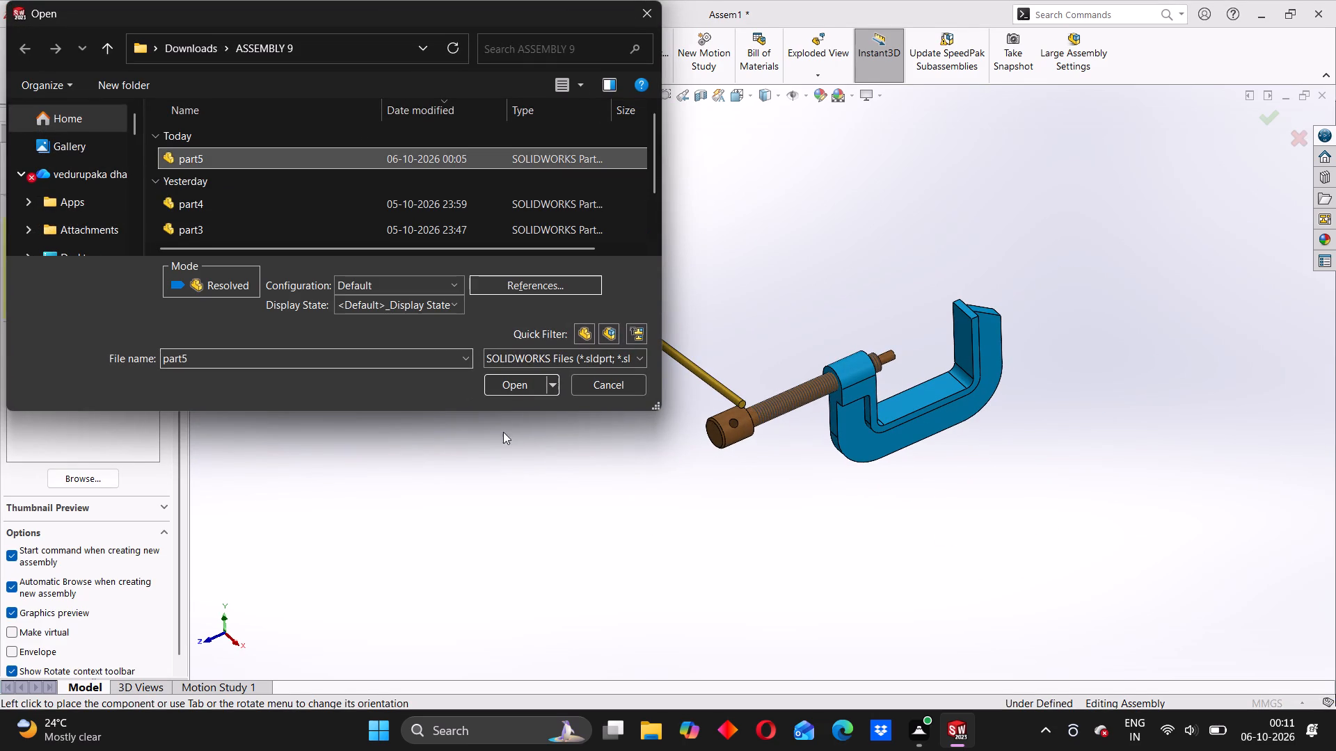
{"action": "left_click", "coordinate": [520, 388]}
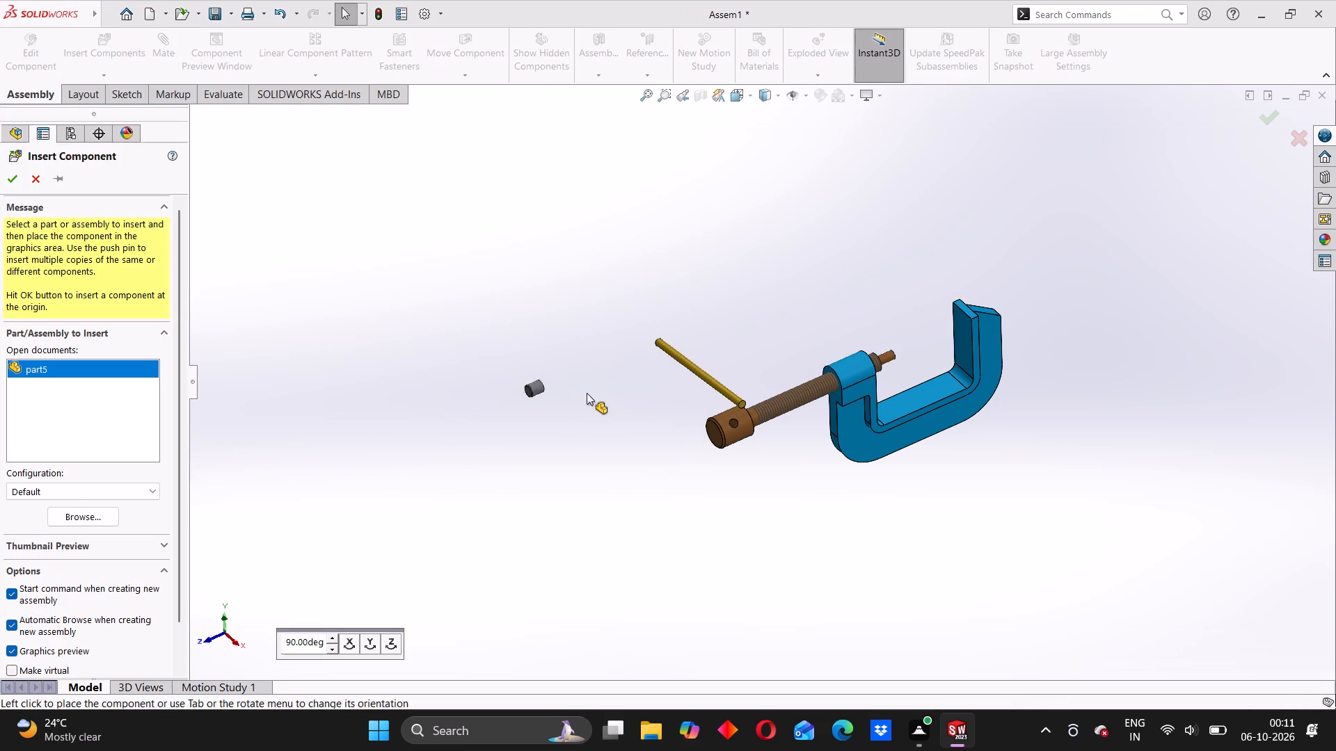
{"action": "left_click", "coordinate": [603, 333]}
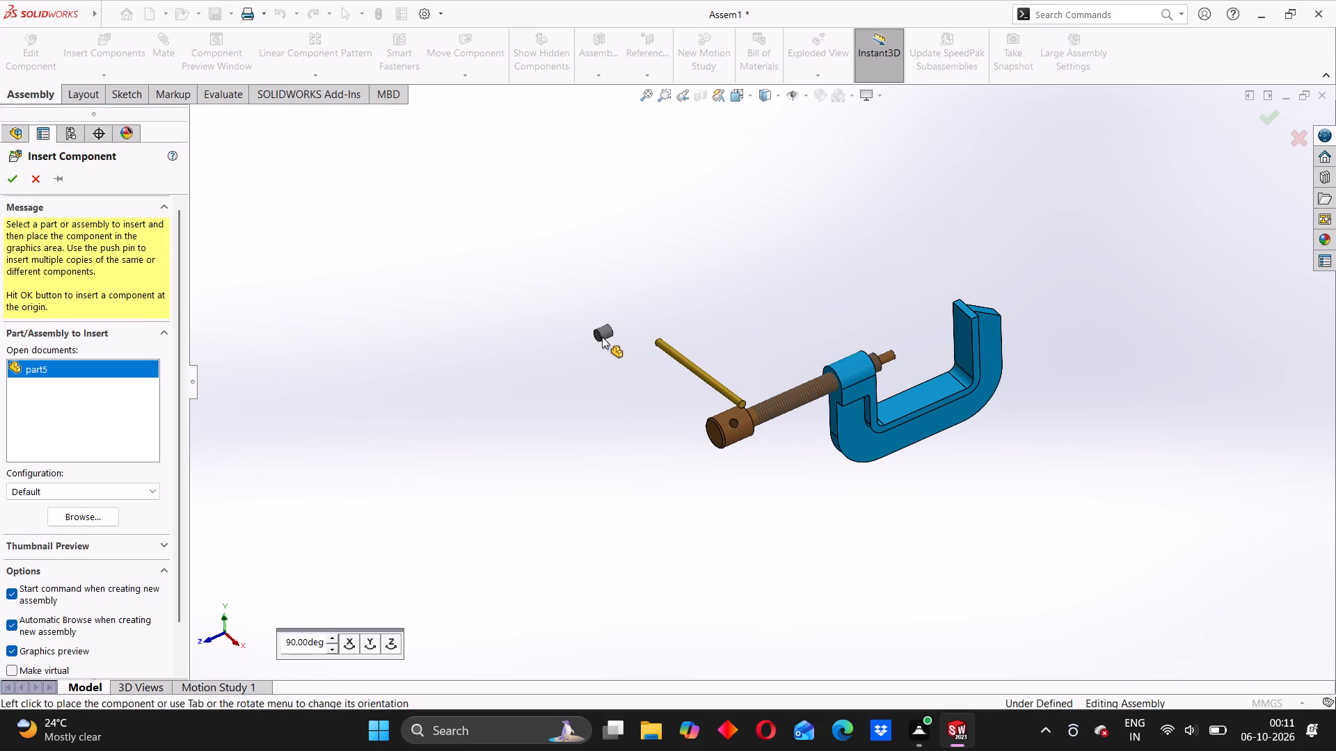
Add a Coincident mate between part3's Front Plane and part2's Right Plane.
{"action": "scroll", "coordinate": [646, 398], "scroll_direction": "up", "scroll_amount": 2}
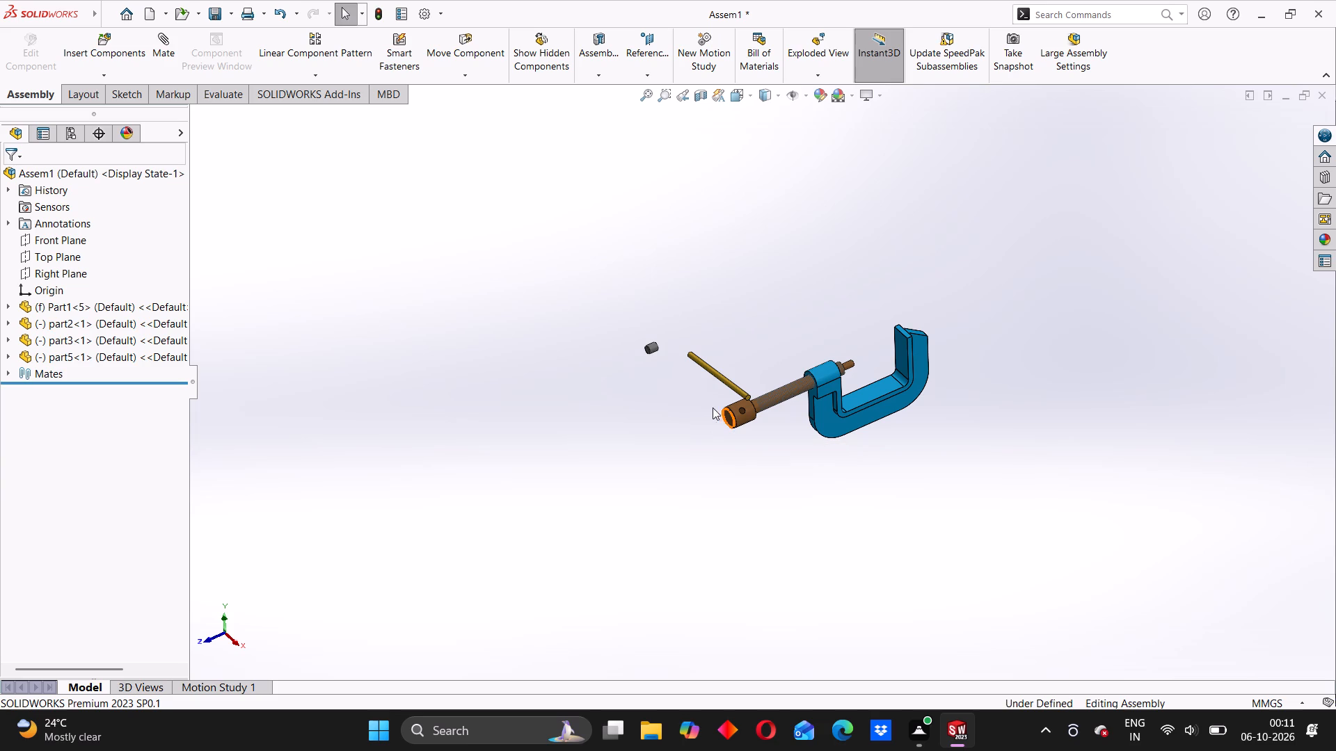
{"action": "left_click", "coordinate": [164, 49]}
{"action": "left_click", "coordinate": [199, 115]}
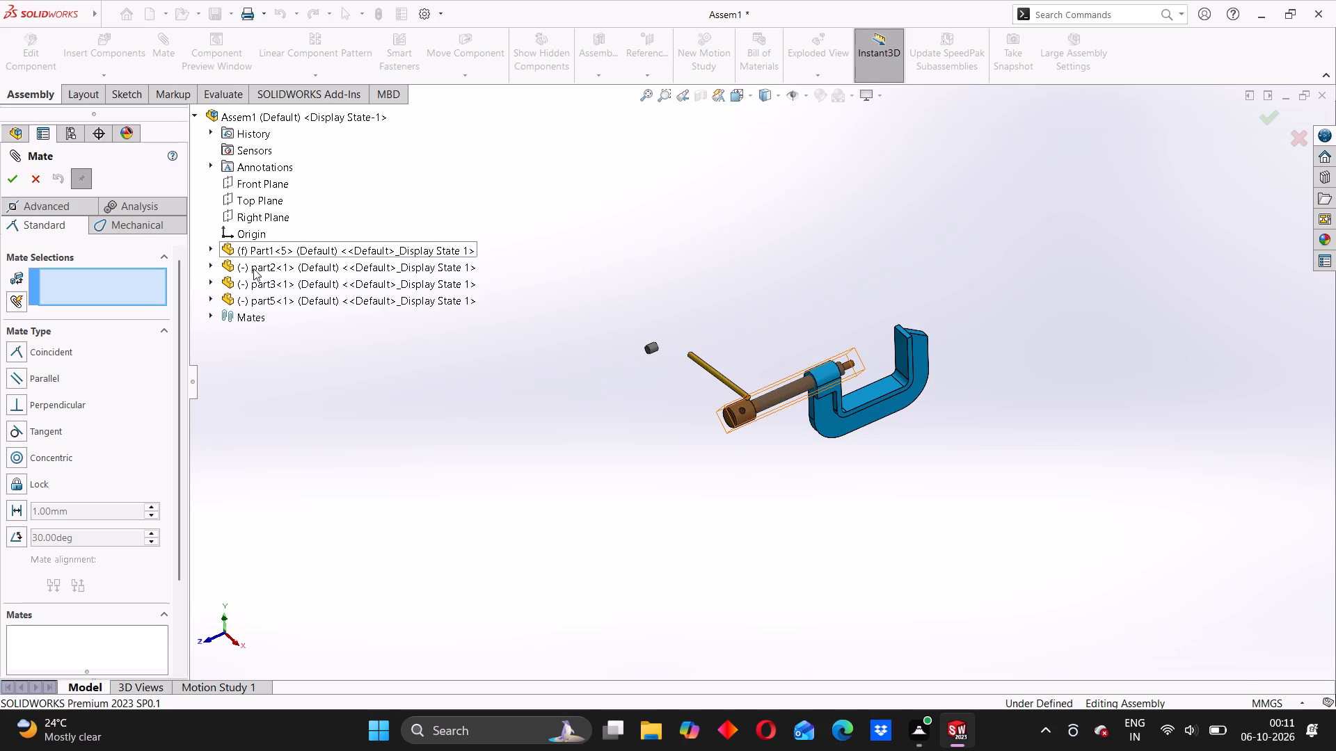
{"action": "left_click", "coordinate": [212, 280]}
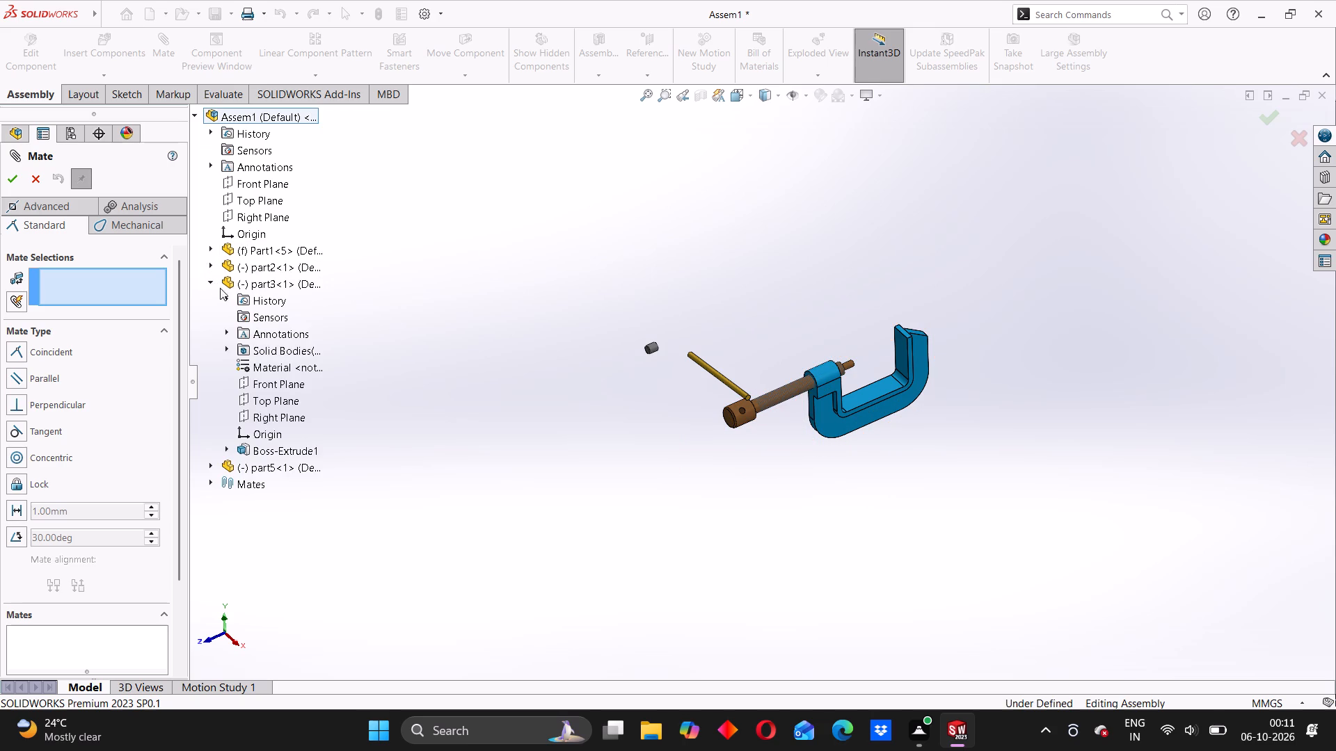
{"action": "left_click", "coordinate": [266, 381]}
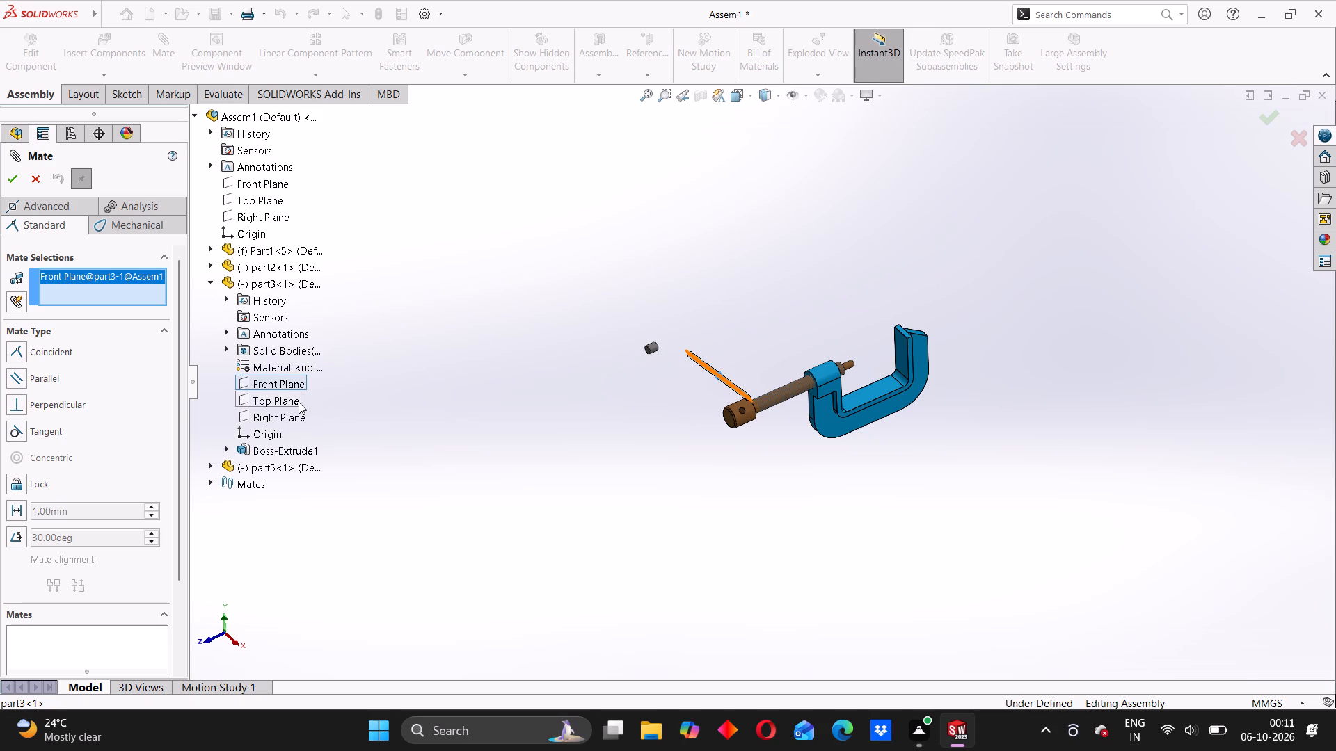
{"action": "left_click", "coordinate": [210, 263]}
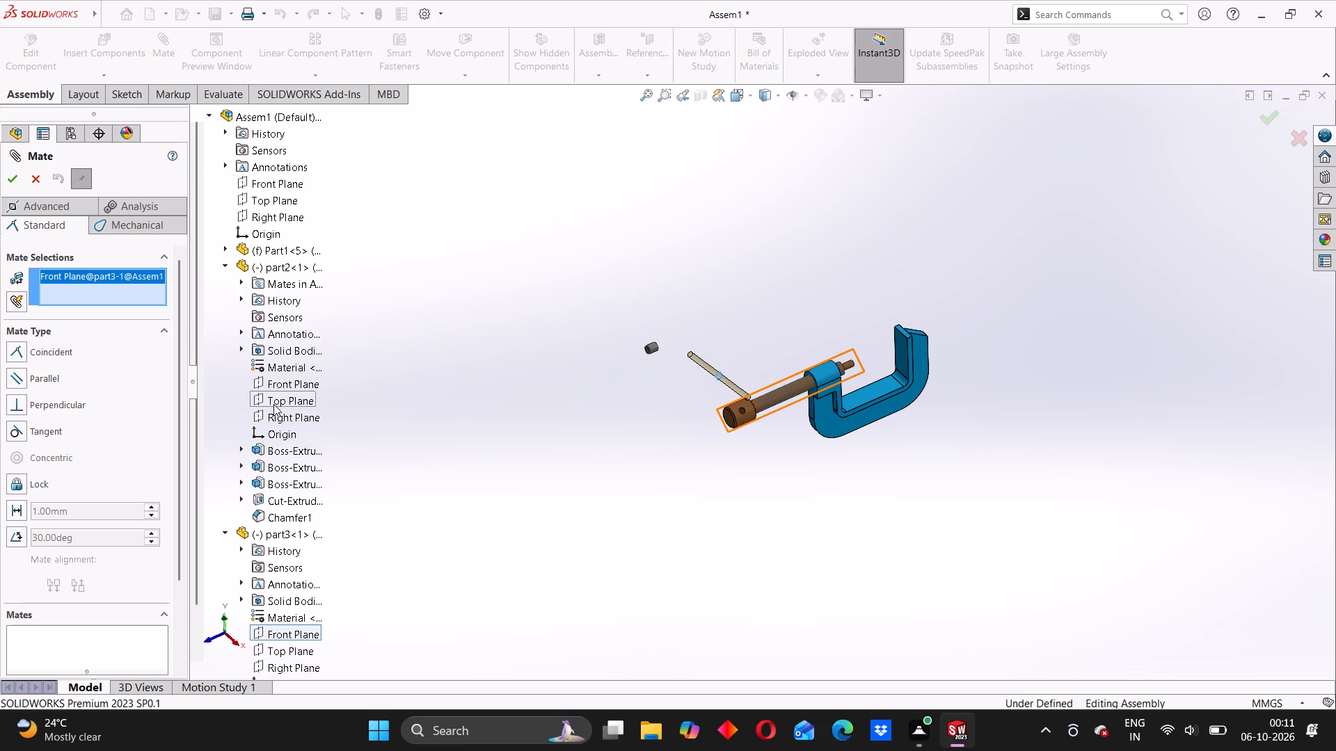
{"action": "left_click", "coordinate": [277, 414]}
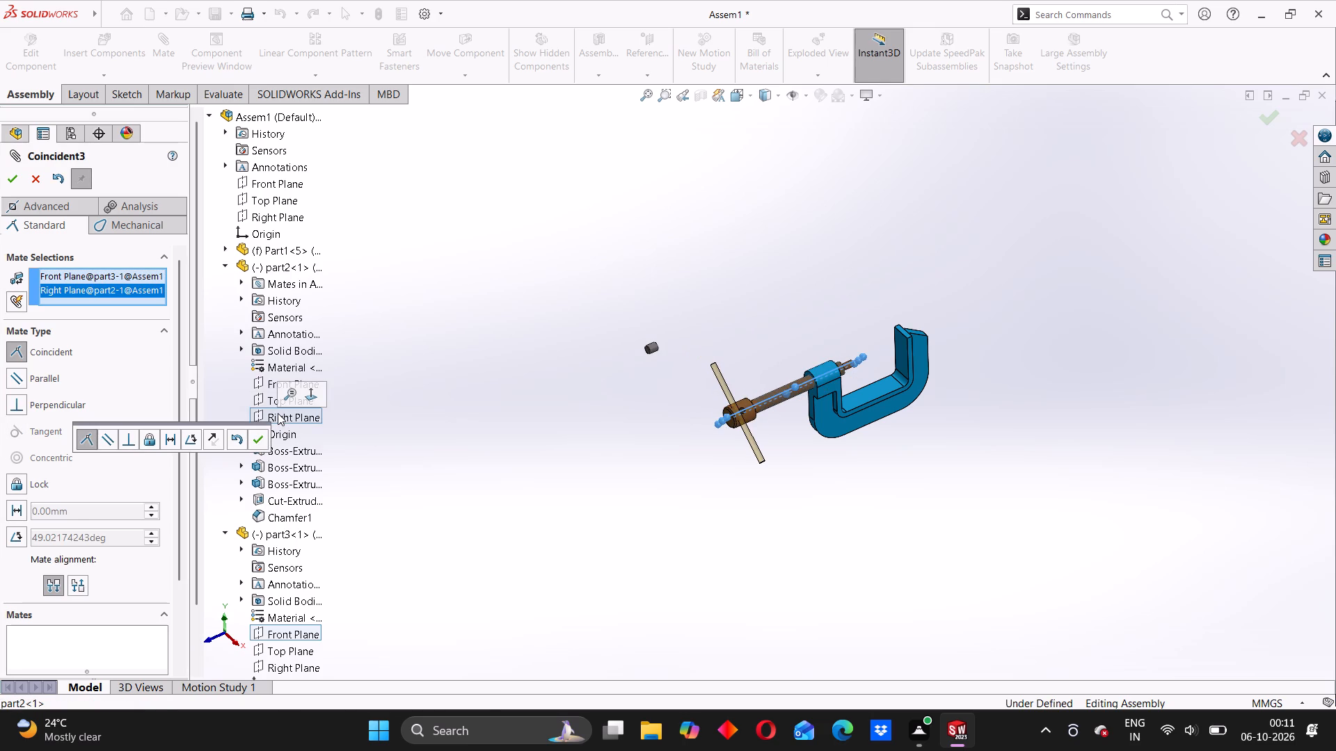
{"action": "scroll", "coordinate": [709, 386], "scroll_direction": "down", "scroll_amount": 3}
{"action": "scroll", "coordinate": [786, 406], "scroll_direction": "down", "scroll_amount": 3}
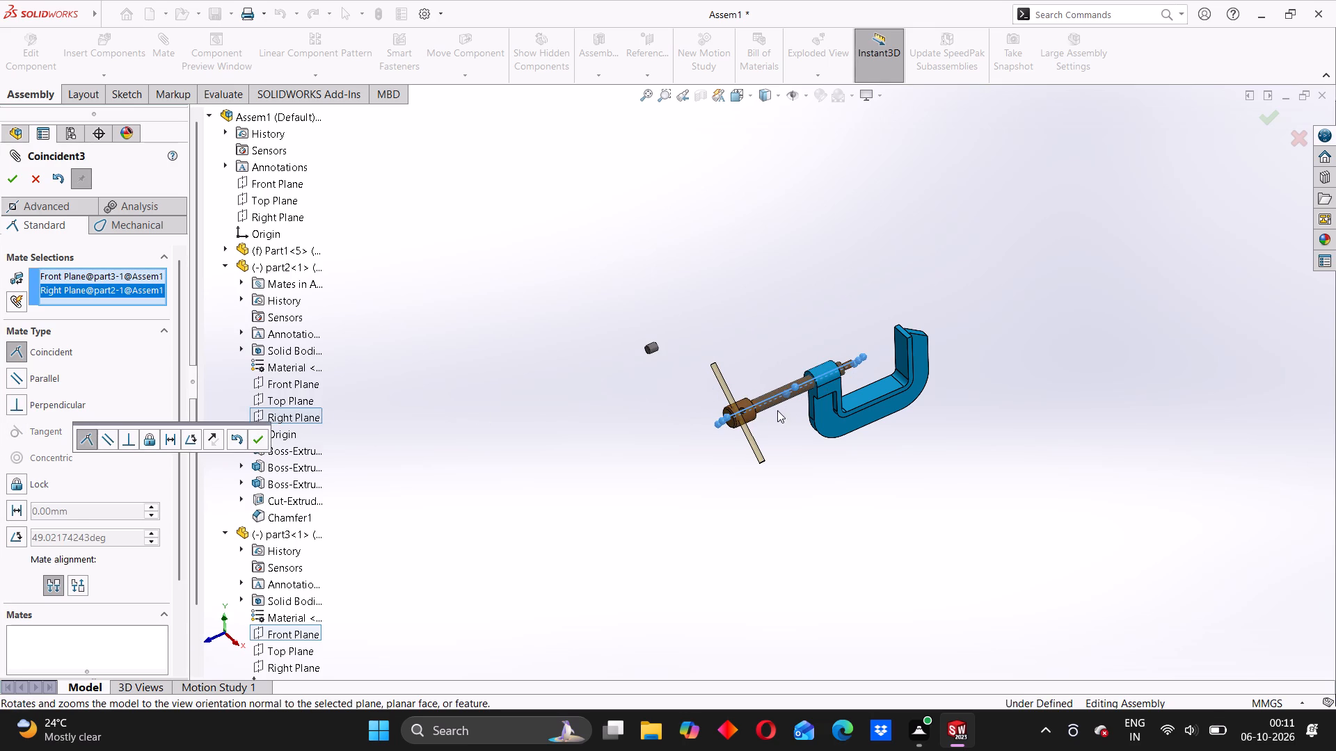
{"action": "scroll", "coordinate": [758, 414], "scroll_direction": "down", "scroll_amount": 5}
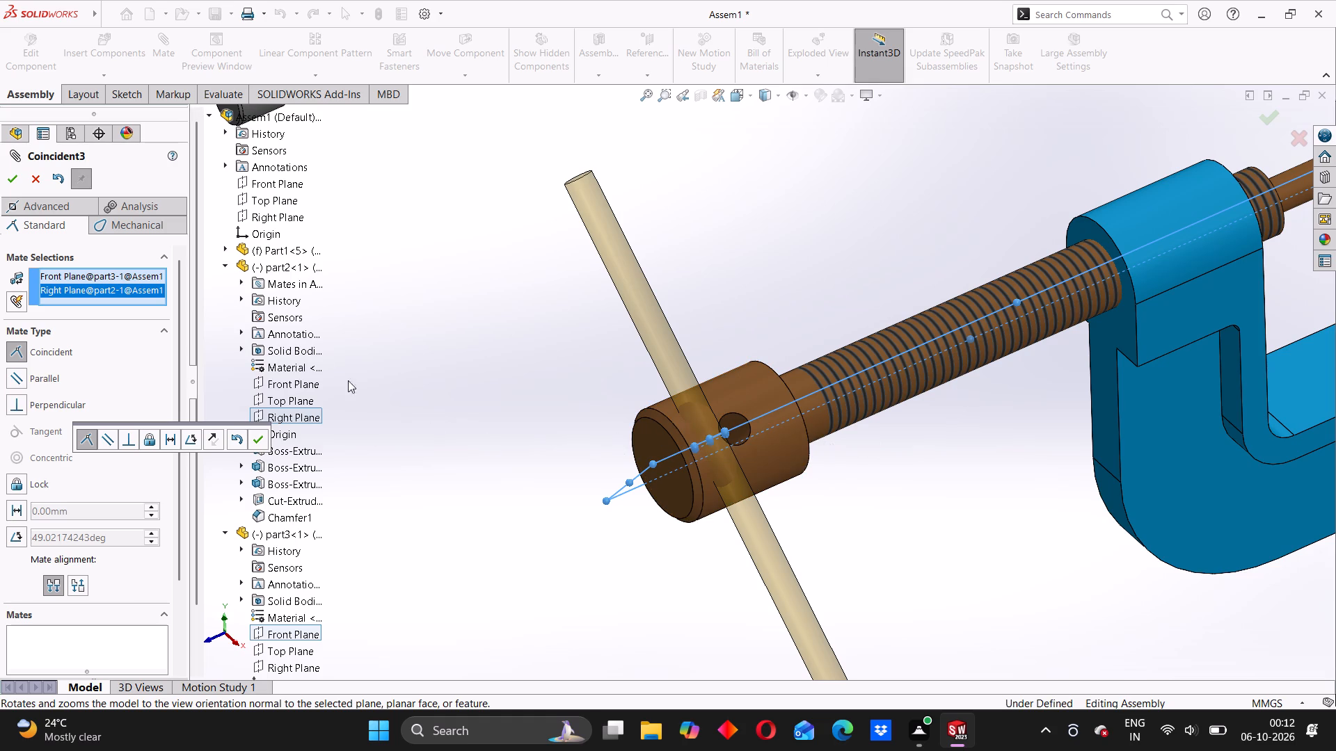
{"action": "left_click", "coordinate": [7, 183]}
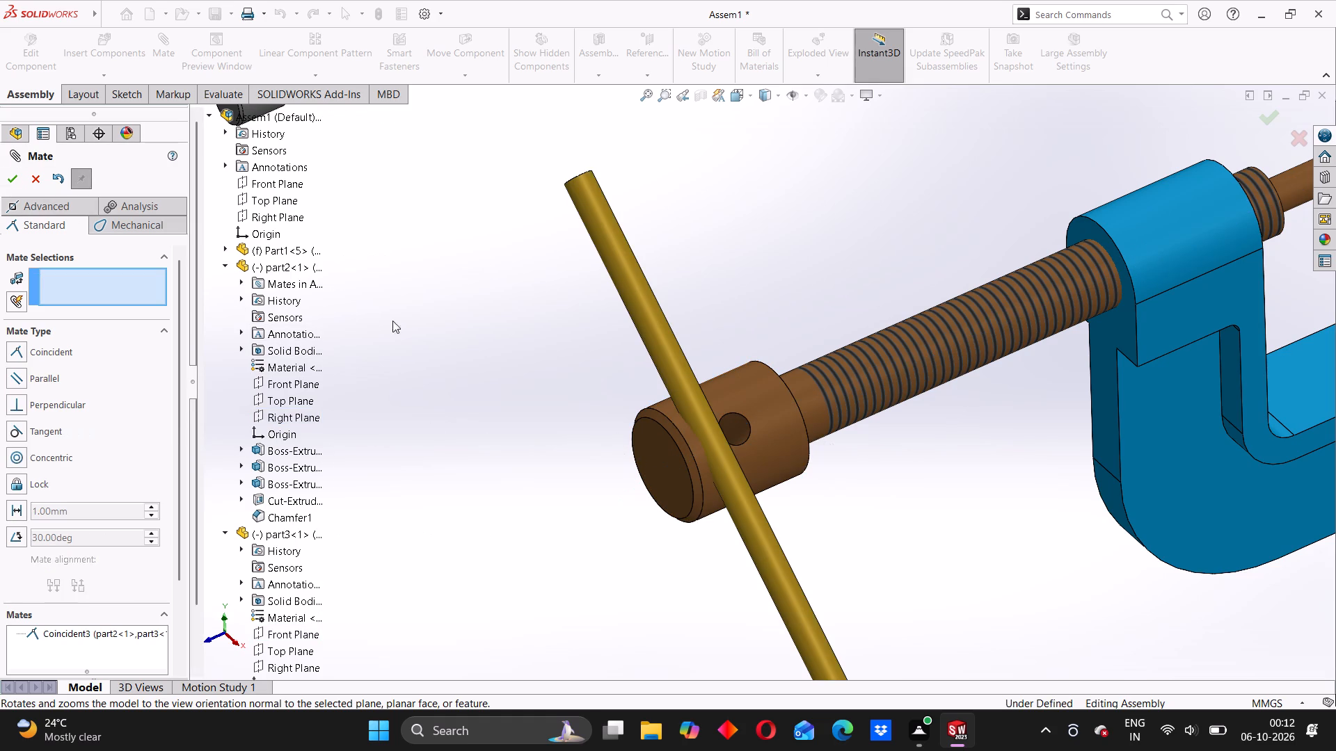
Swing the handle rod around in the clamp screw's head to check its remaining freedom relative to the cross hole.
{"action": "scroll", "coordinate": [710, 368], "scroll_direction": "down", "scroll_amount": 4}
{"action": "scroll", "coordinate": [685, 456], "scroll_direction": "up", "scroll_amount": 4}
{"action": "left_click_drag", "start_coordinate": [729, 395], "coordinate": [729, 394]}
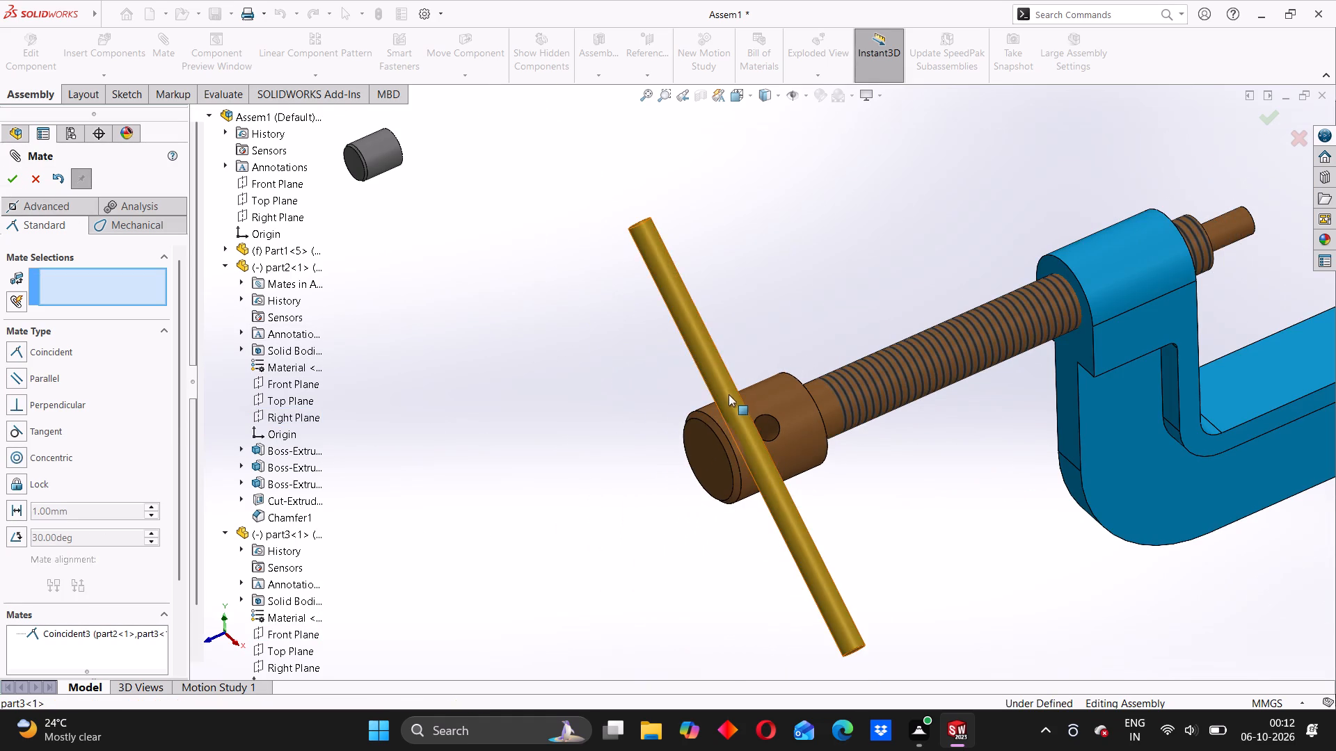
{"action": "left_click_drag", "start_coordinate": [729, 394], "coordinate": [742, 415]}
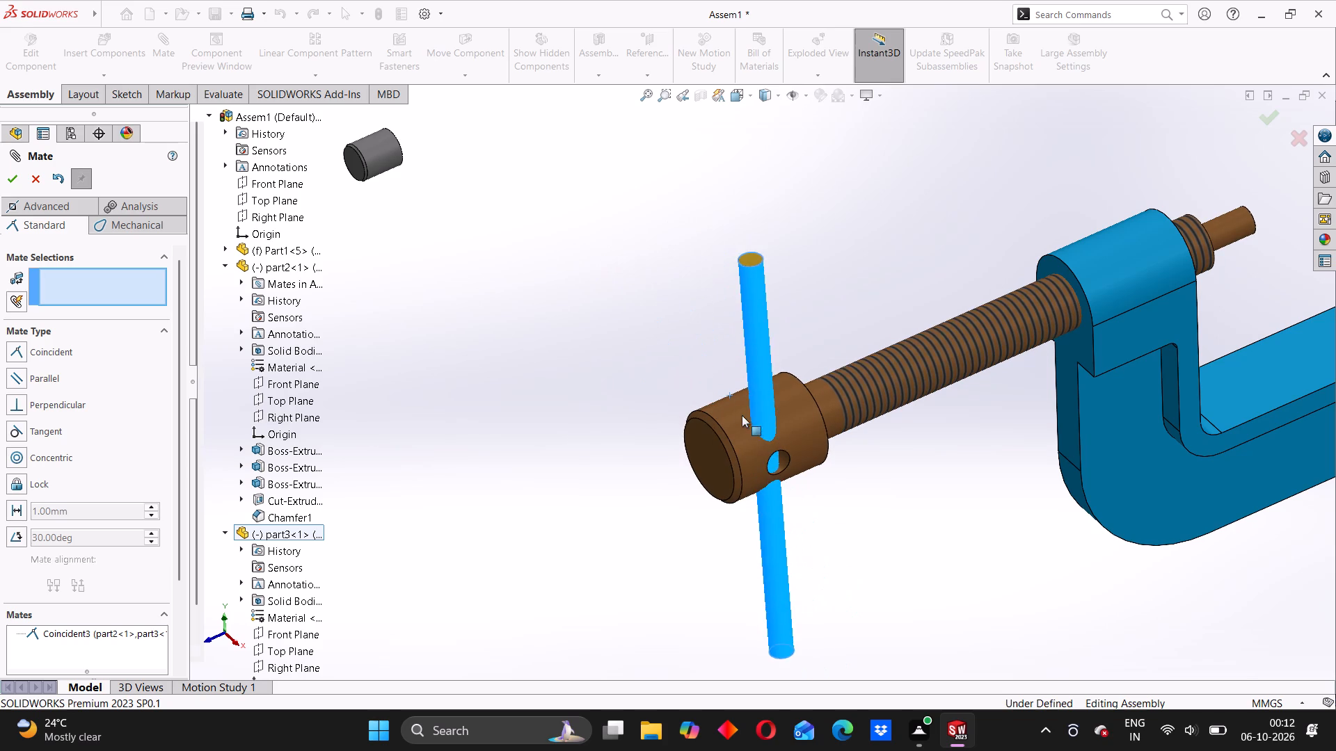
{"action": "left_click_drag", "start_coordinate": [742, 415], "coordinate": [727, 404]}
{"action": "scroll", "coordinate": [715, 446], "scroll_direction": "up", "scroll_amount": 3}
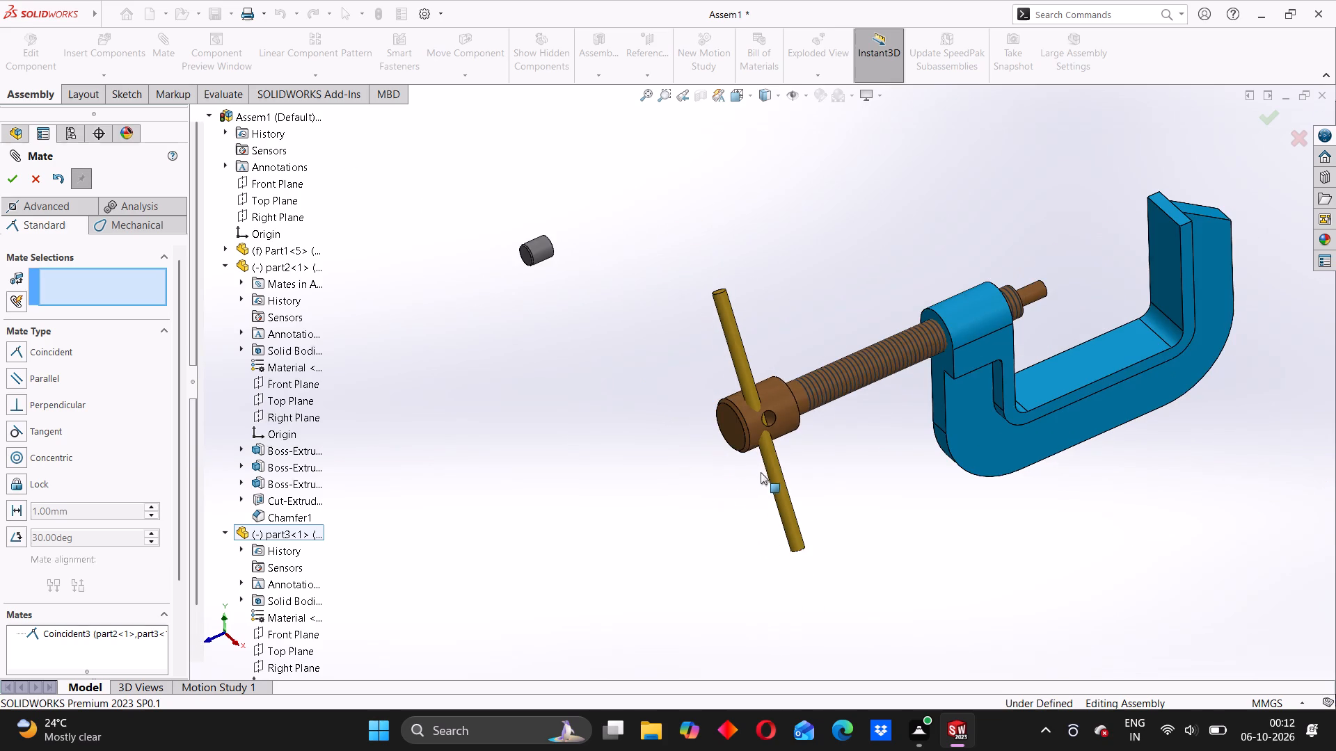
{"action": "middle_click_drag", "start_coordinate": [761, 472], "coordinate": [720, 469]}
{"action": "scroll", "coordinate": [720, 469], "scroll_direction": "up", "scroll_amount": 1}
{"action": "scroll", "coordinate": [757, 450], "scroll_direction": "down", "scroll_amount": 6}
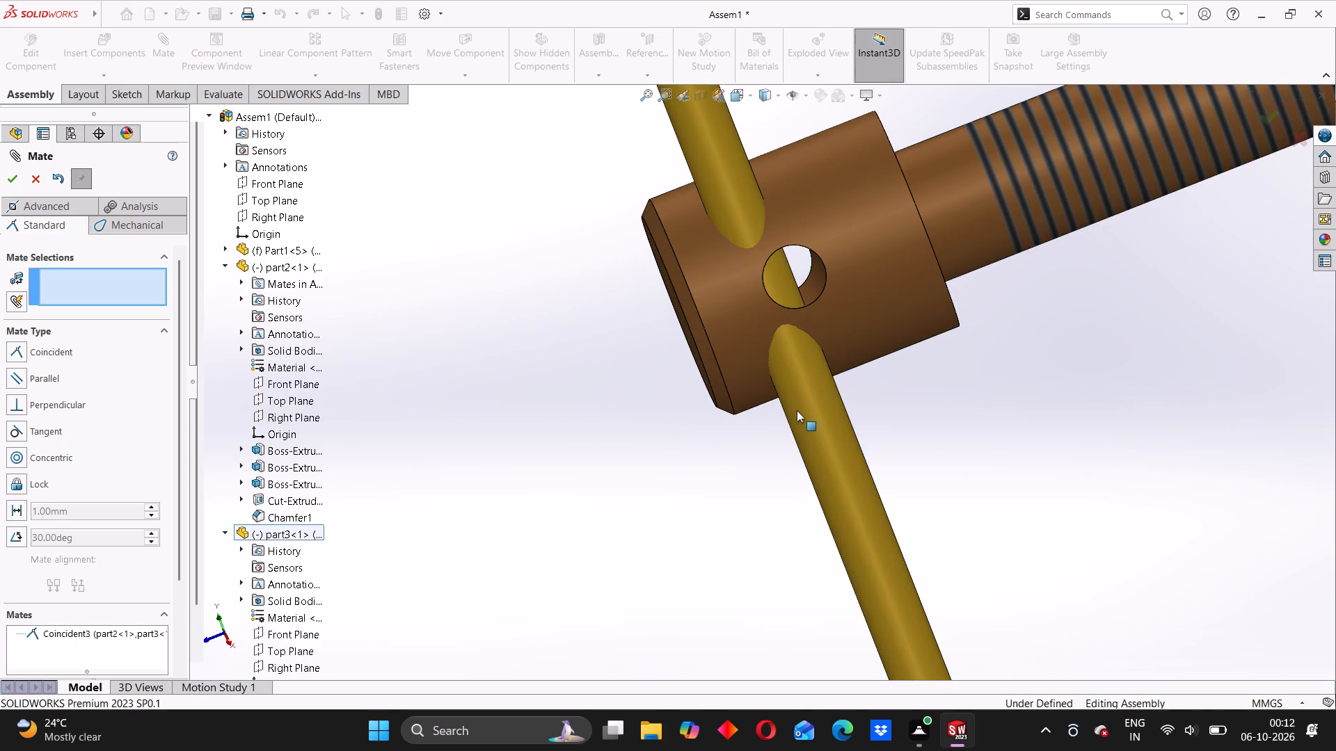
{"action": "left_click_drag", "start_coordinate": [795, 412], "coordinate": [811, 396]}
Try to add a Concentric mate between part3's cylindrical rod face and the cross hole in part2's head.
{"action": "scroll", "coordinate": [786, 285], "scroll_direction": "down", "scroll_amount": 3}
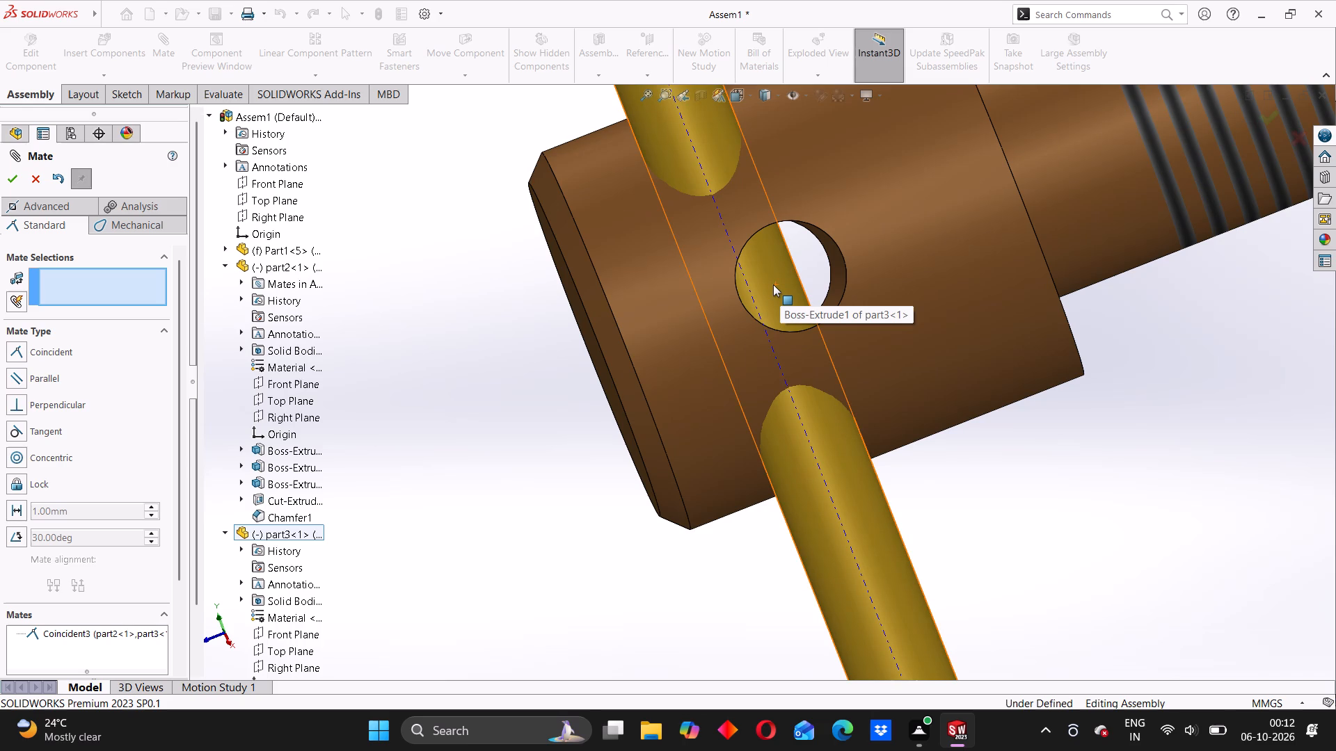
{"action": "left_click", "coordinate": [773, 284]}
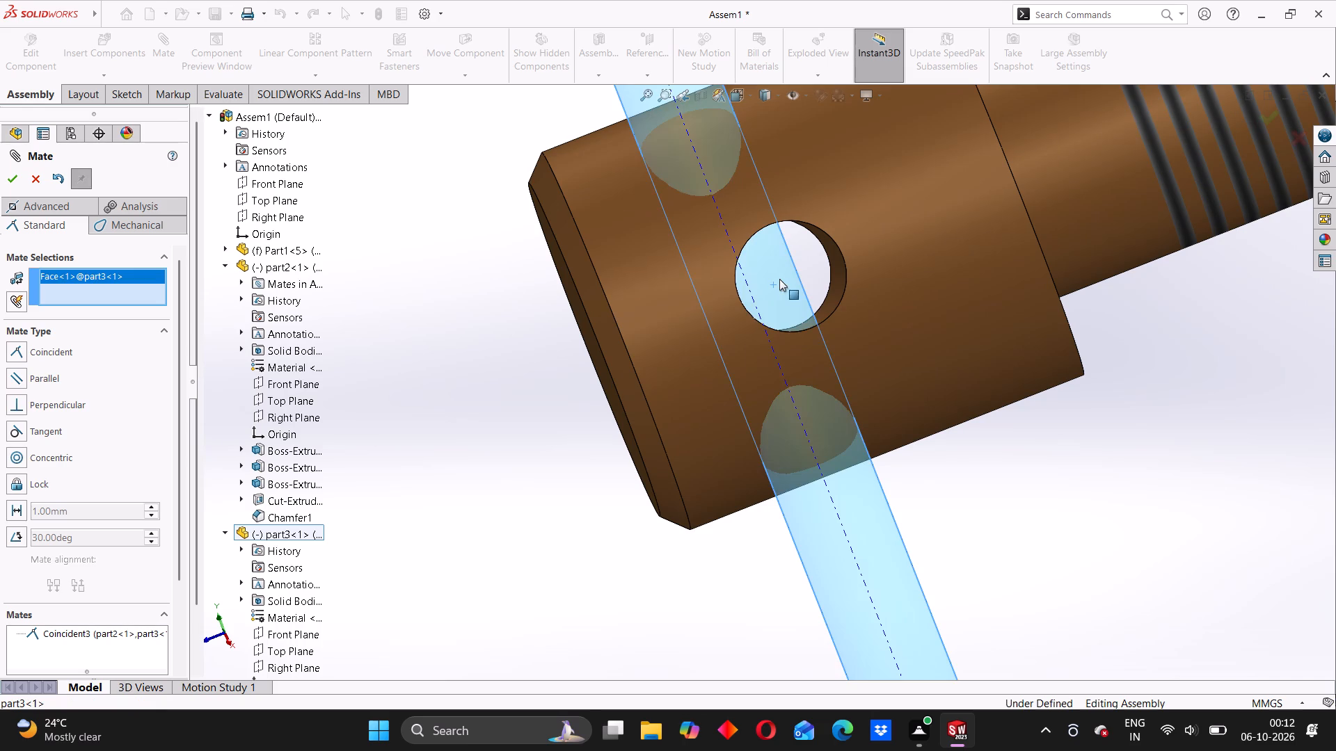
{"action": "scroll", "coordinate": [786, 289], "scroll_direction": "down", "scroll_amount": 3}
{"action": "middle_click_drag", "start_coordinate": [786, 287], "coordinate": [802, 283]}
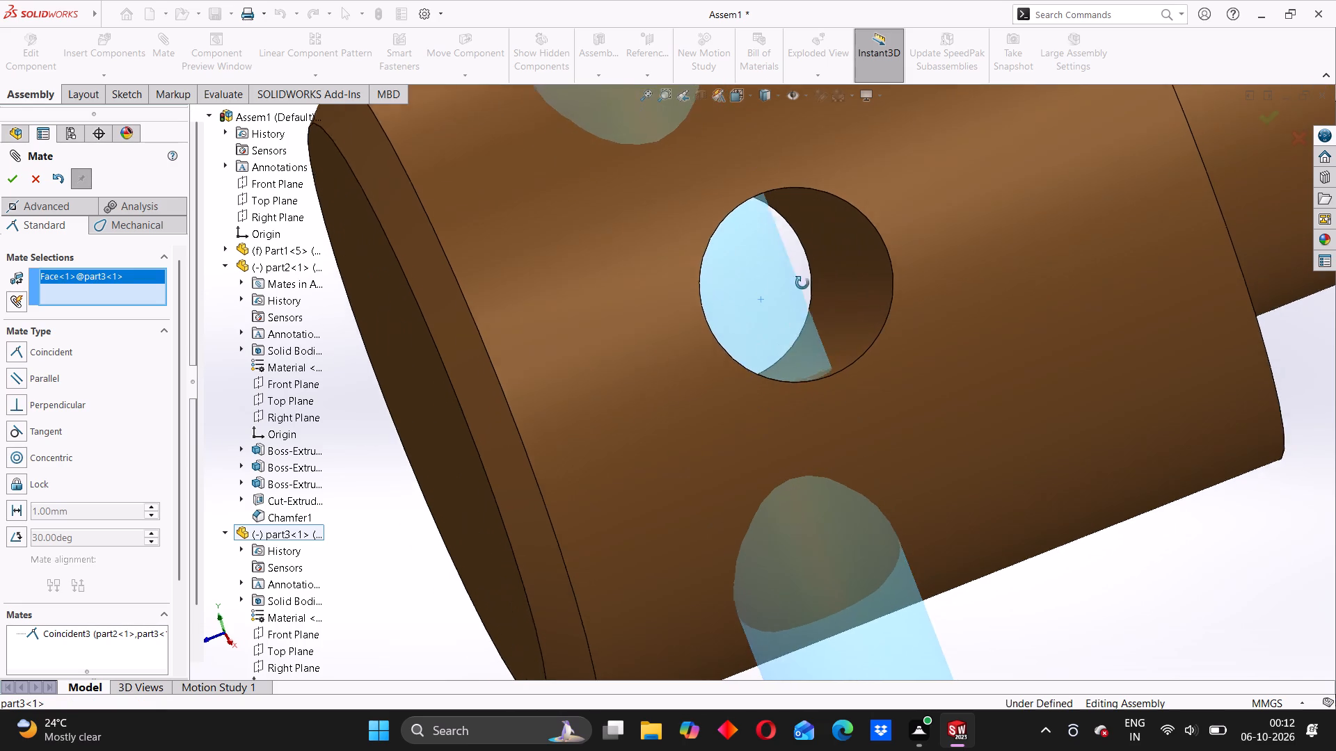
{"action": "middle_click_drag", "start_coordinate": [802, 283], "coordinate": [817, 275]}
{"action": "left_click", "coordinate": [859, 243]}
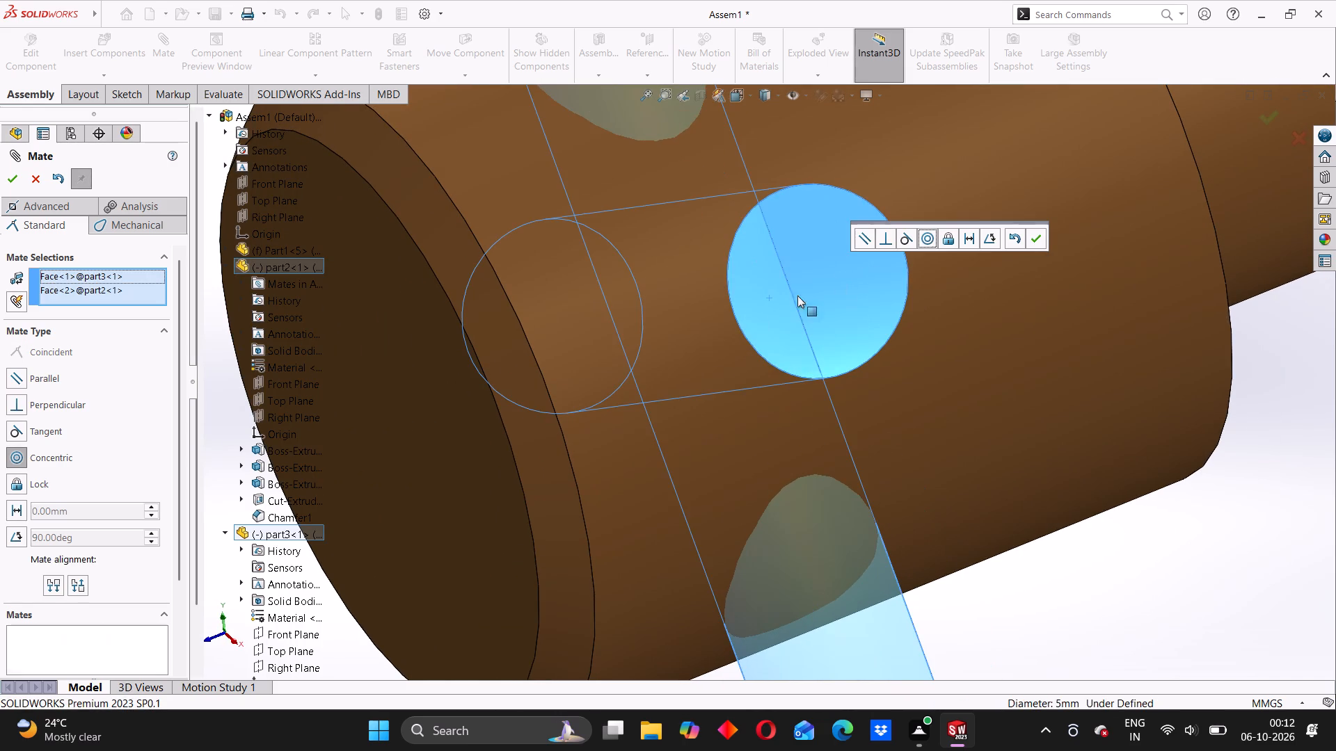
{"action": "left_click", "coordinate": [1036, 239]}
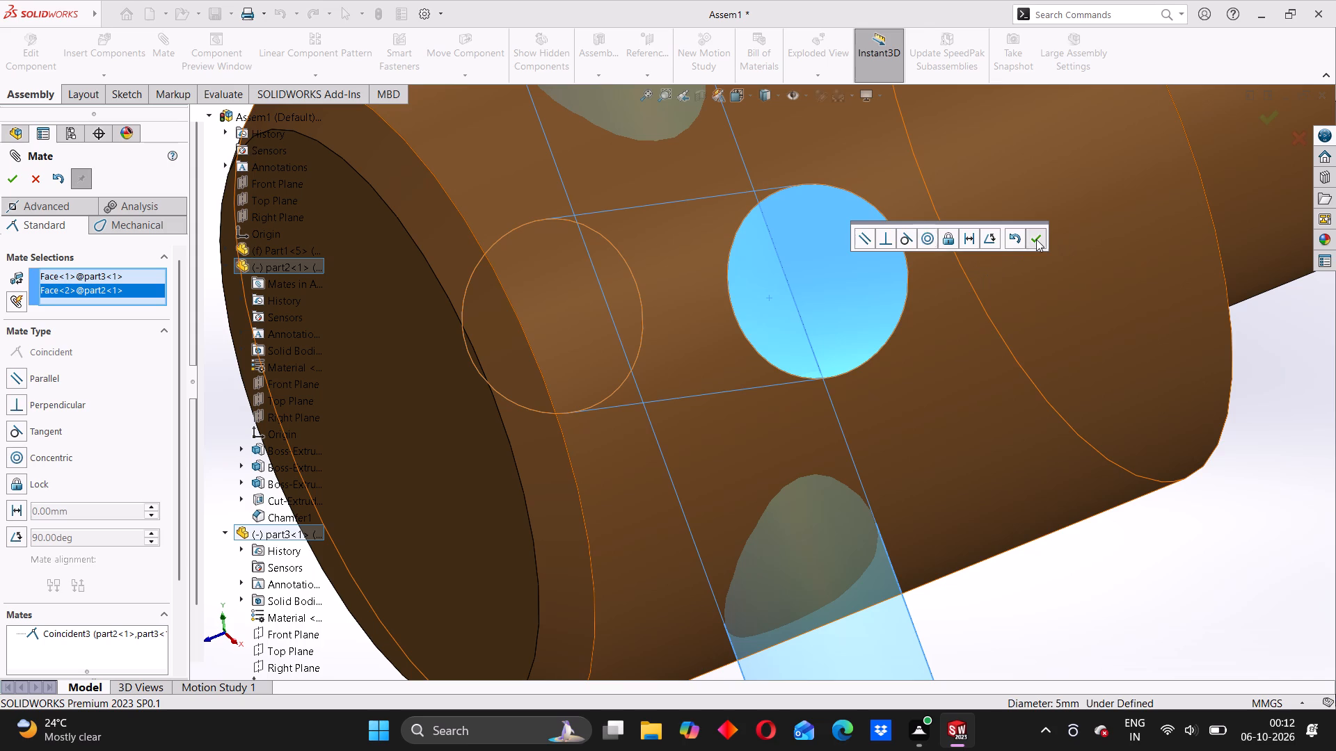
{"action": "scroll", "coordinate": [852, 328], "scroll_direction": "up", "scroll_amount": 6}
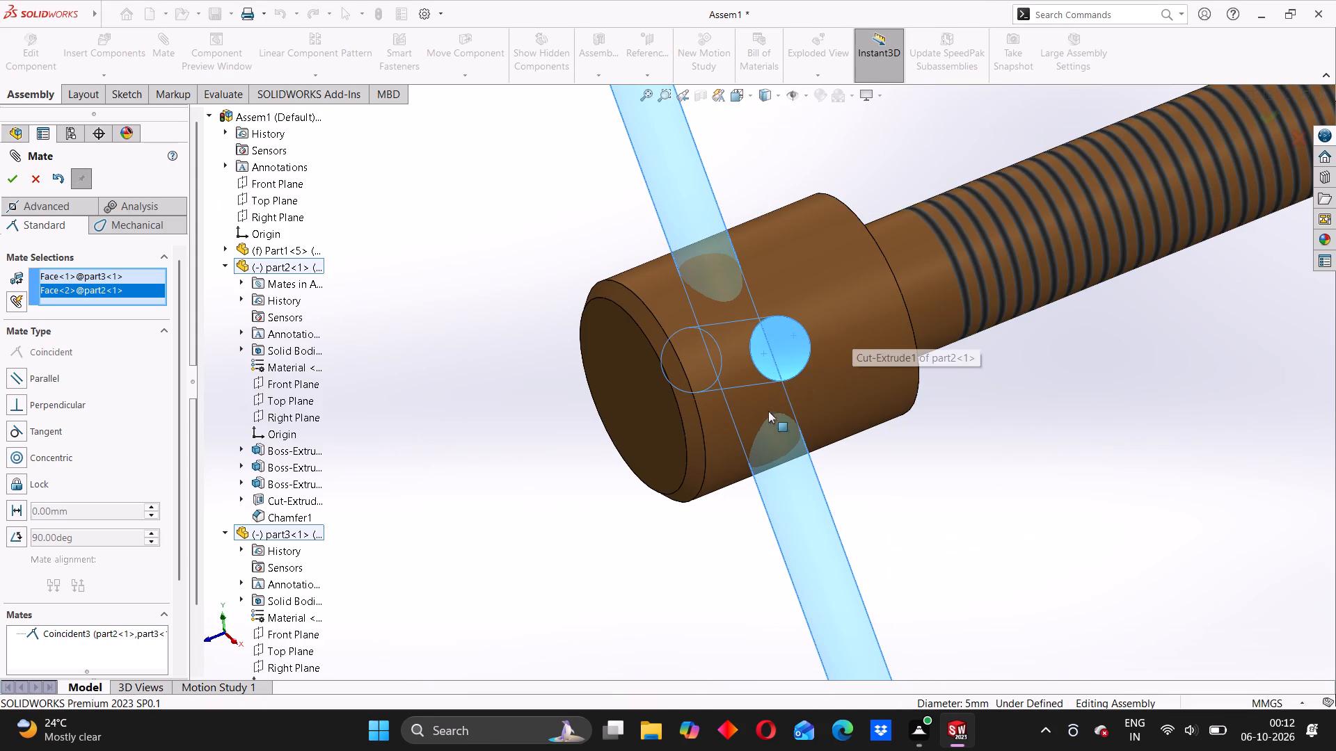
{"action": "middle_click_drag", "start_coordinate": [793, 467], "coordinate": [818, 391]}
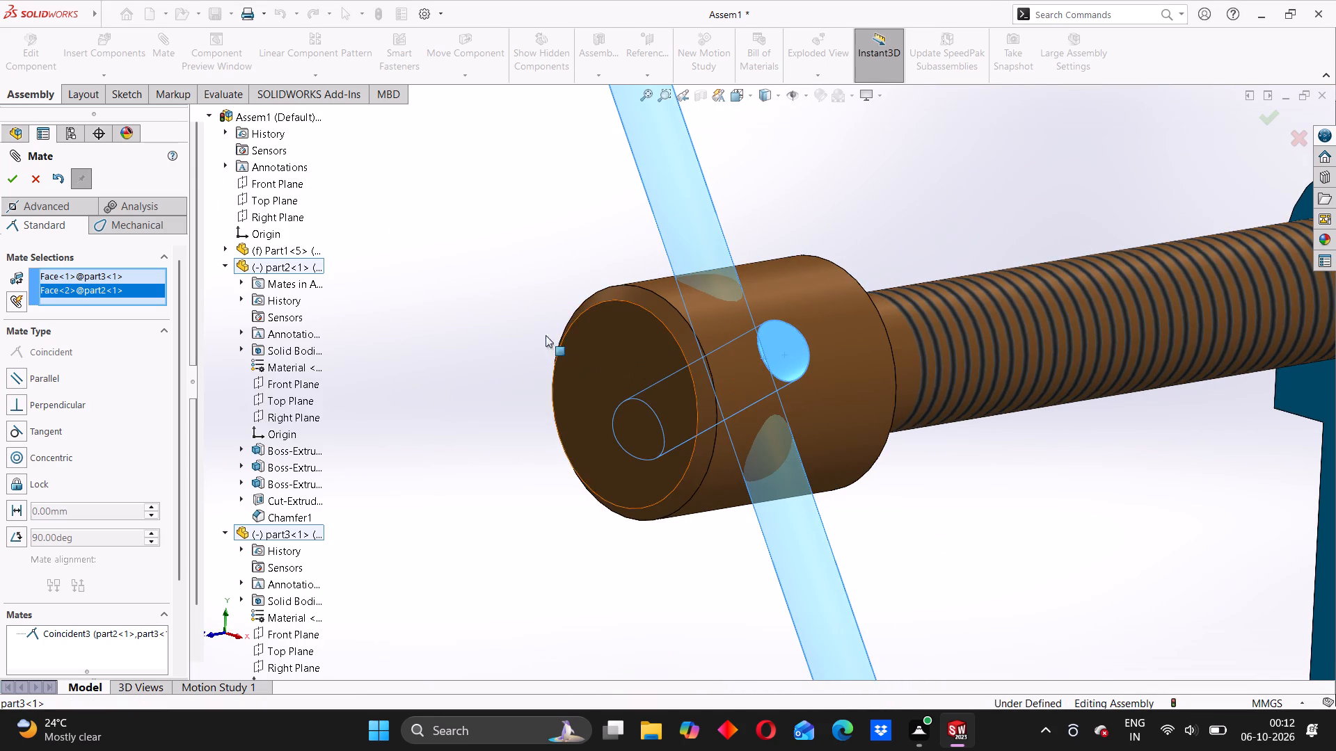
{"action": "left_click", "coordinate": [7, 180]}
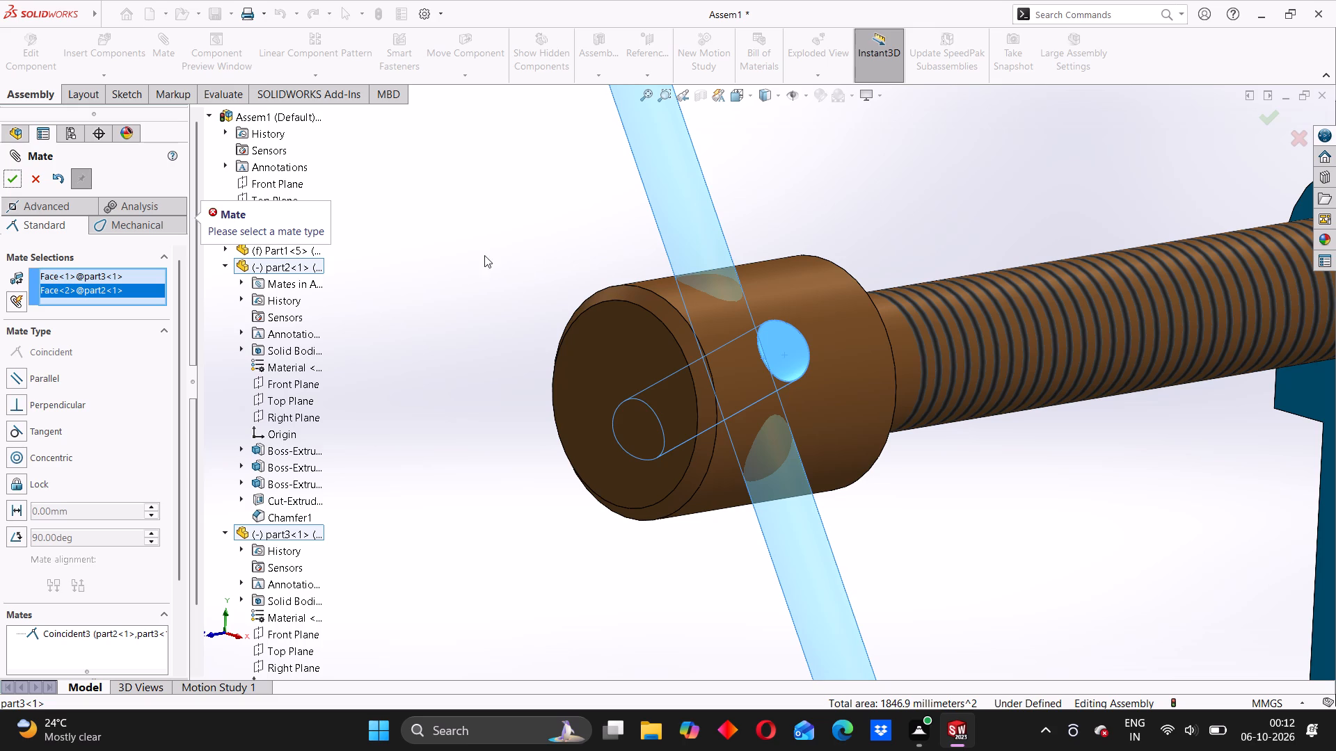
Undo the Coincident mate between part3 and part2, and move the handle rod clear above the screw head.
{"action": "left_click", "coordinate": [49, 179]}
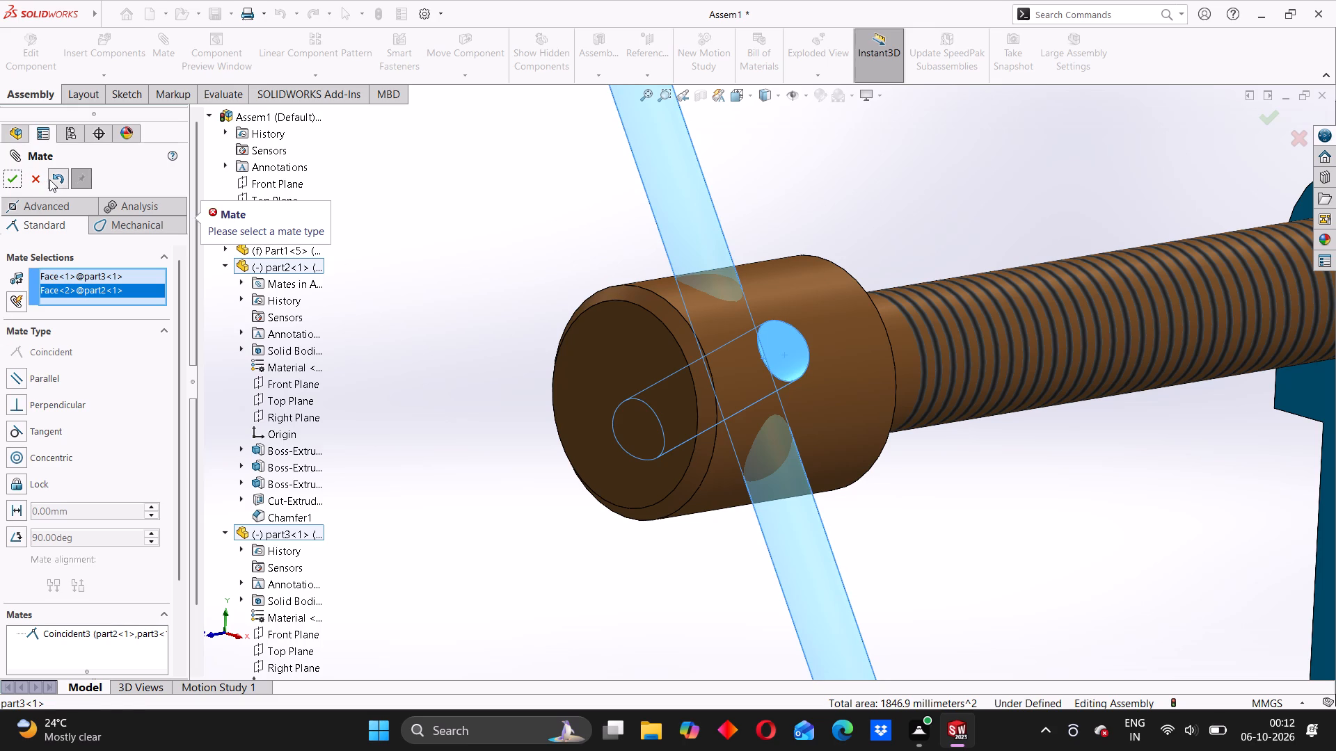
{"action": "scroll", "coordinate": [748, 411], "scroll_direction": "down", "scroll_amount": 3}
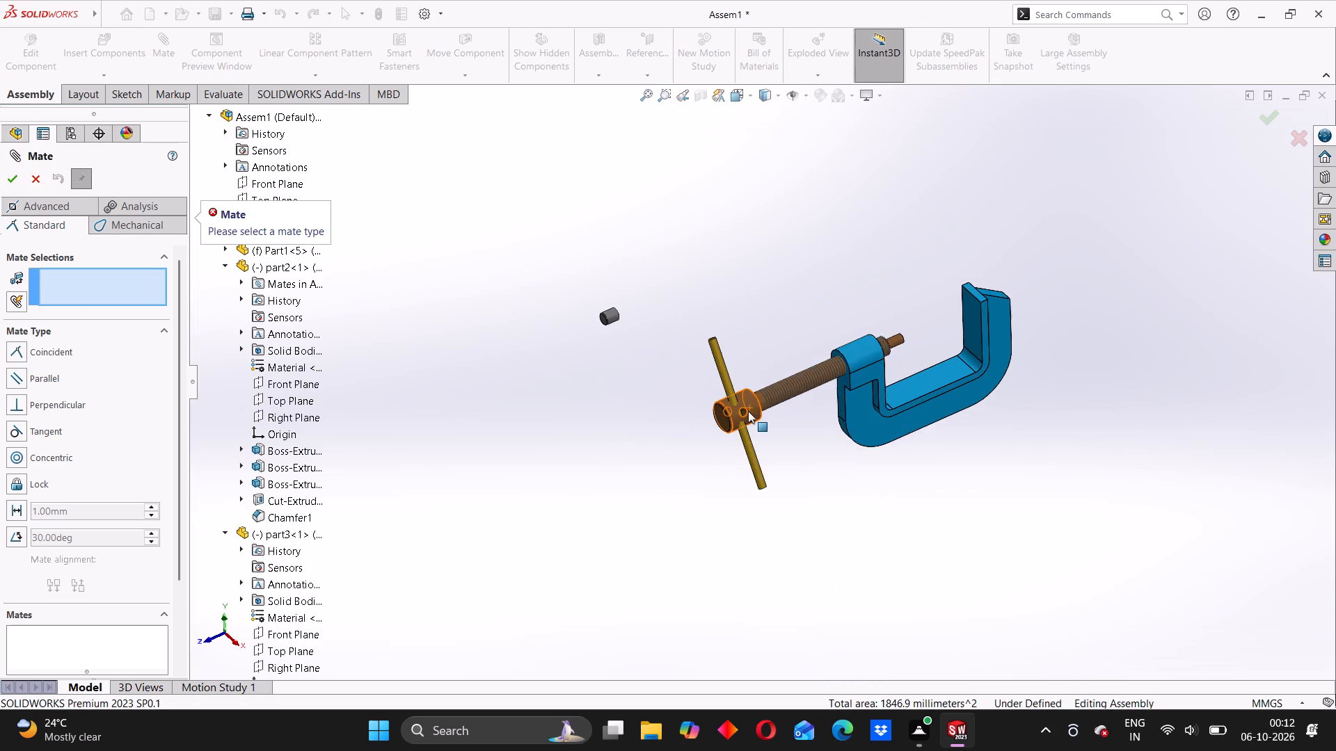
{"action": "scroll", "coordinate": [748, 411], "scroll_direction": "down", "scroll_amount": 5}
{"action": "left_click_drag", "start_coordinate": [757, 471], "coordinate": [761, 382]}
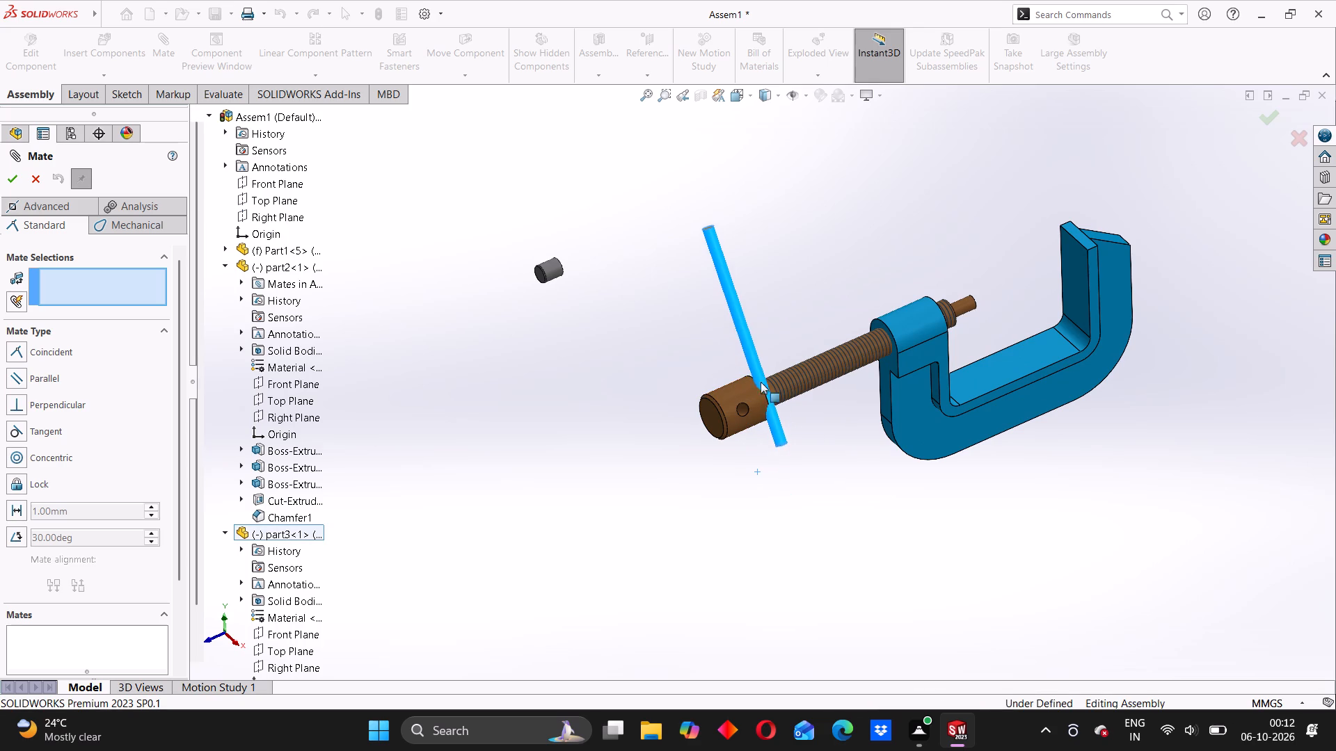
{"action": "left_click_drag", "start_coordinate": [761, 382], "coordinate": [733, 314]}
Add a Concentric mate between part3's cylindrical rod face and the cross hole in part2's head.
{"action": "scroll", "coordinate": [733, 314], "scroll_direction": "down", "scroll_amount": 4}
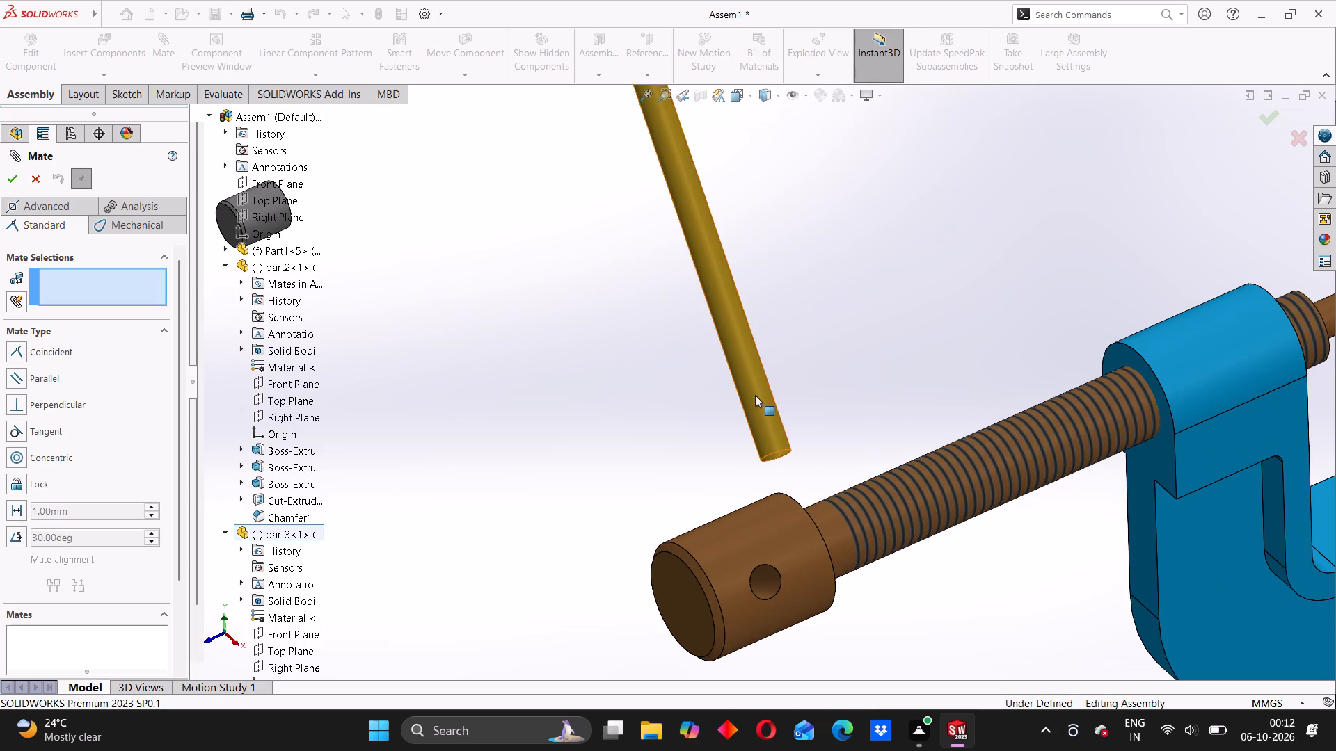
{"action": "left_click", "coordinate": [733, 303]}
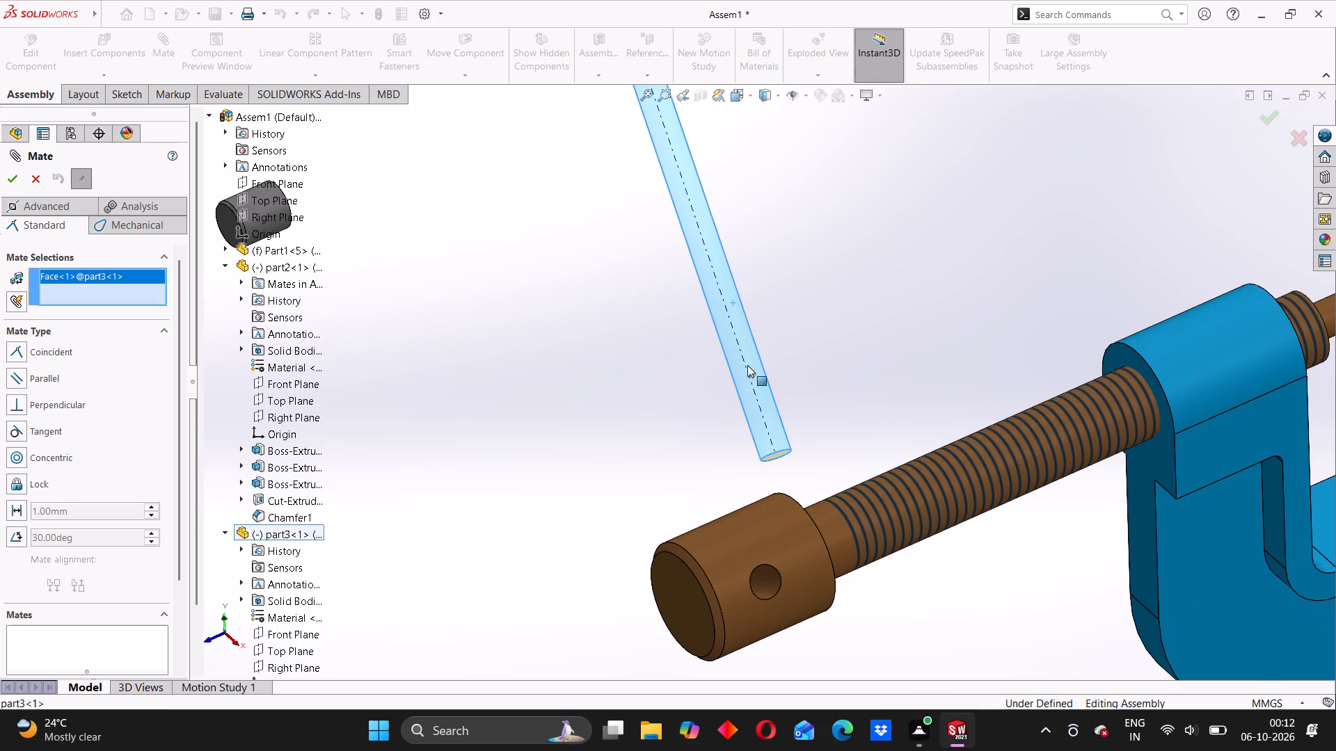
{"action": "middle_click_drag", "start_coordinate": [818, 635], "coordinate": [742, 636]}
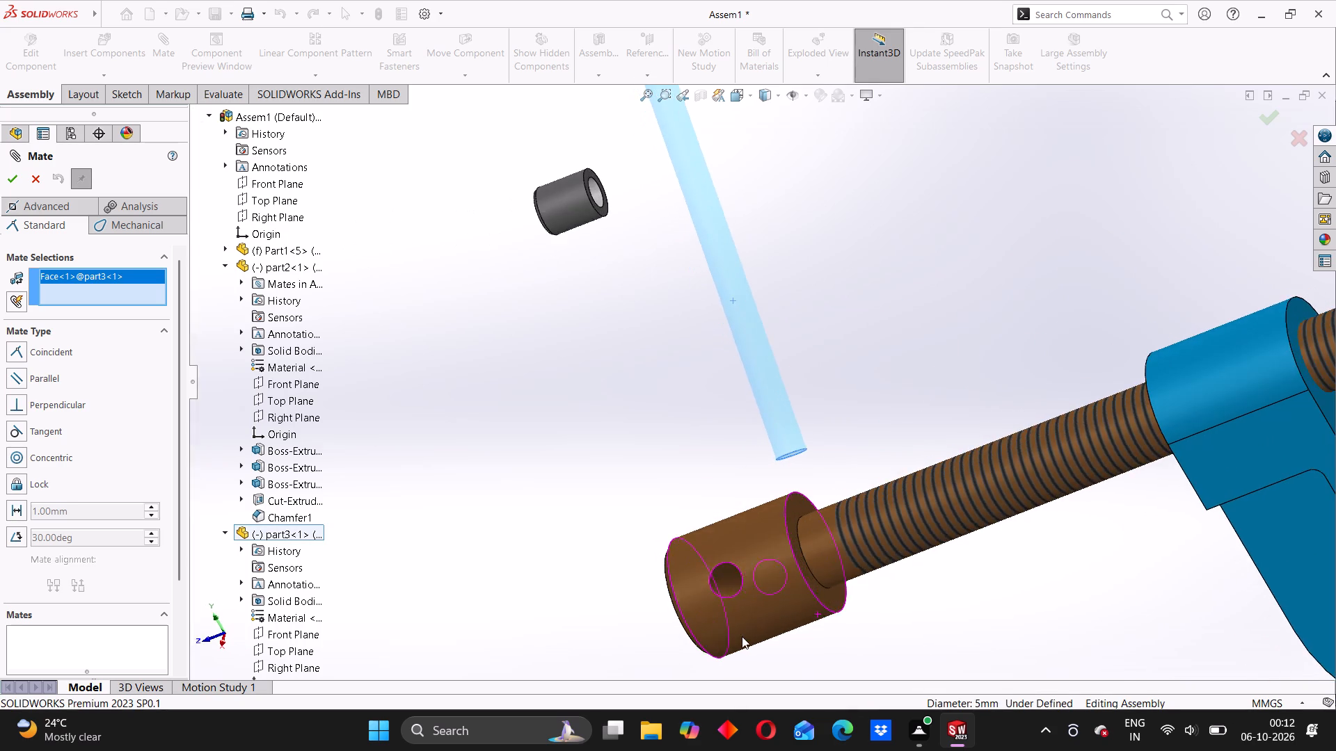
{"action": "scroll", "coordinate": [729, 598], "scroll_direction": "down", "scroll_amount": 3}
{"action": "left_click", "coordinate": [728, 524]}
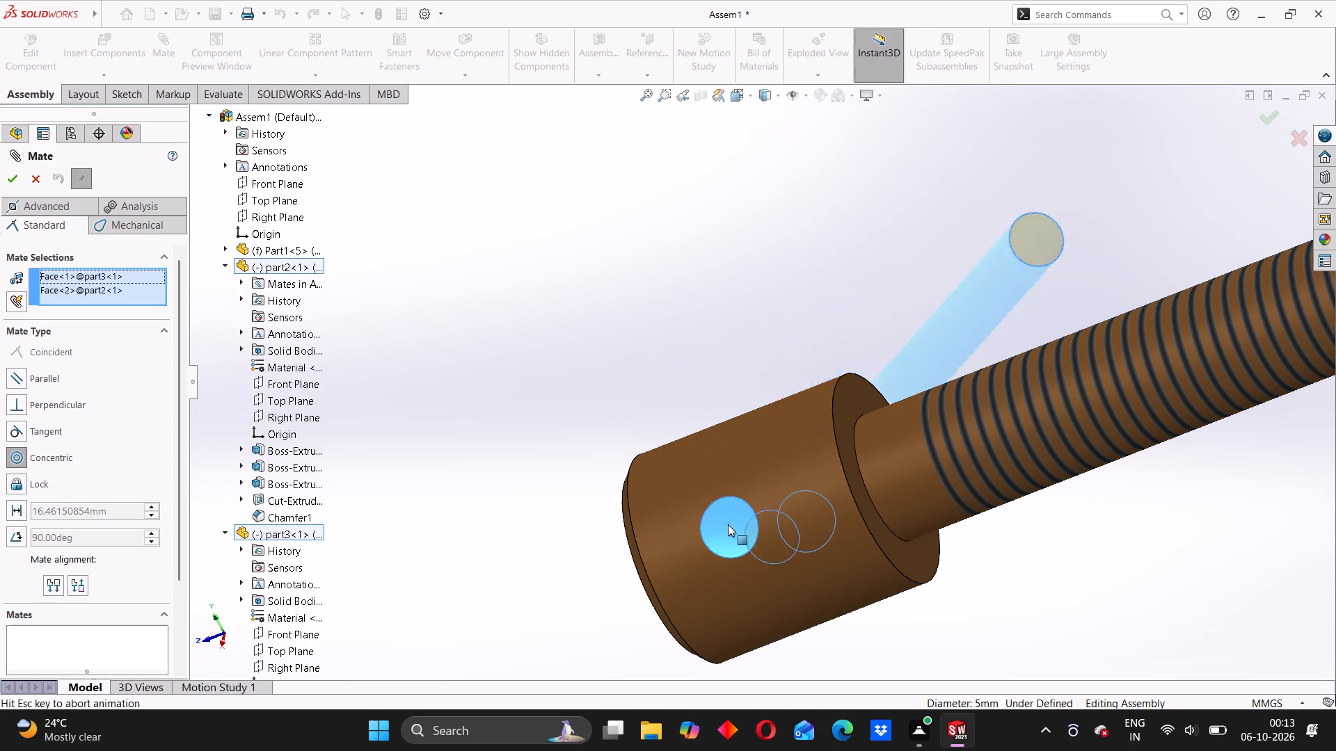
{"action": "middle_click_drag", "start_coordinate": [1000, 601], "coordinate": [1035, 601]}
{"action": "scroll", "coordinate": [1031, 586], "scroll_direction": "up", "scroll_amount": 3}
{"action": "middle_click_drag", "start_coordinate": [989, 586], "coordinate": [1098, 623]}
{"action": "middle_click_drag", "start_coordinate": [1043, 592], "coordinate": [1115, 573]}
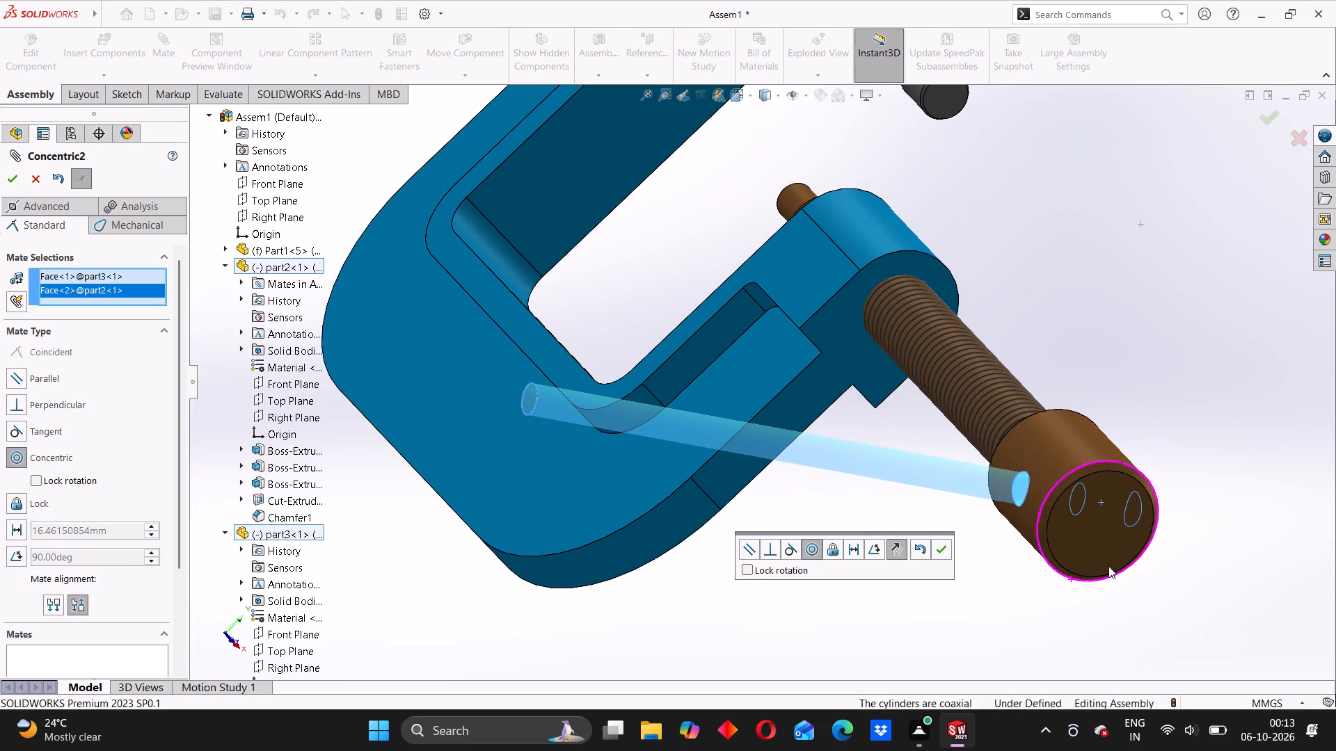
{"action": "left_click", "coordinate": [944, 551]}
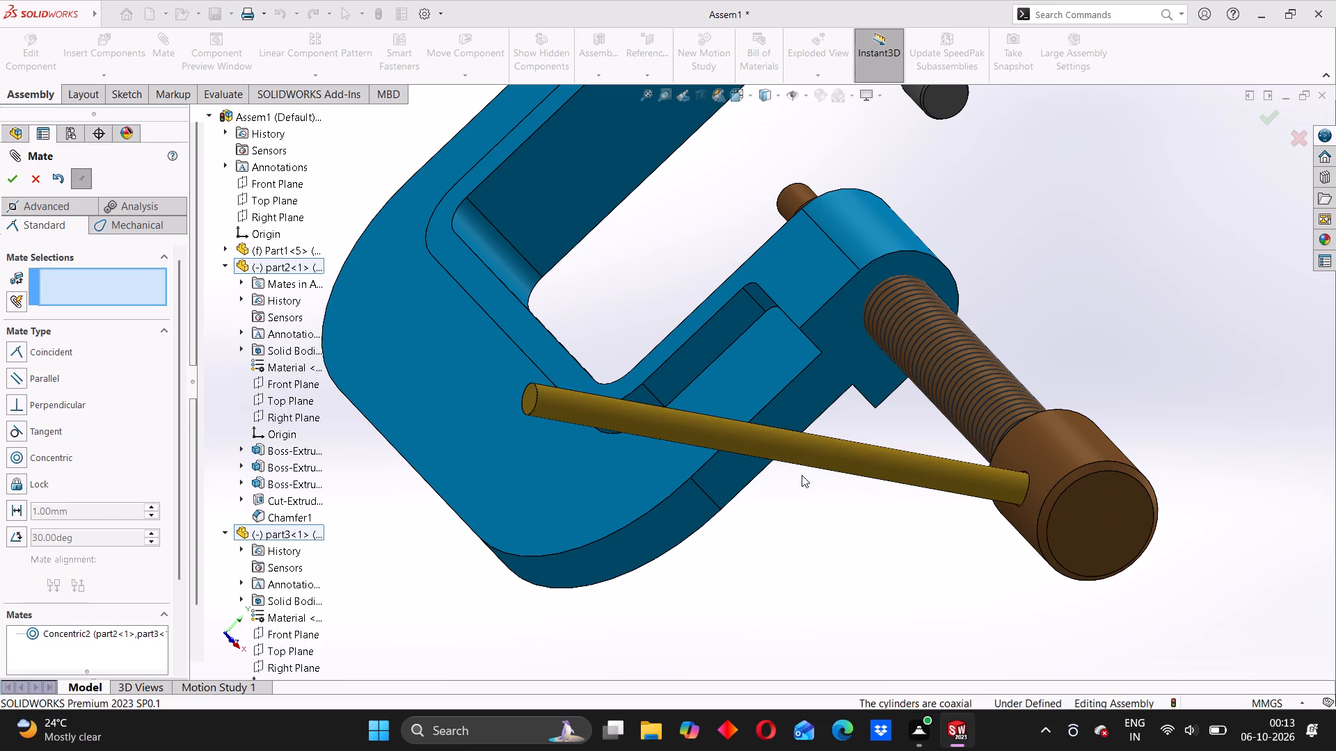
Slide part3's rod through the cross hole so it projects from both sides of the screw head.
{"action": "left_click_drag", "start_coordinate": [776, 451], "coordinate": [898, 470]}
{"action": "left_click_drag", "start_coordinate": [896, 539], "coordinate": [960, 510]}
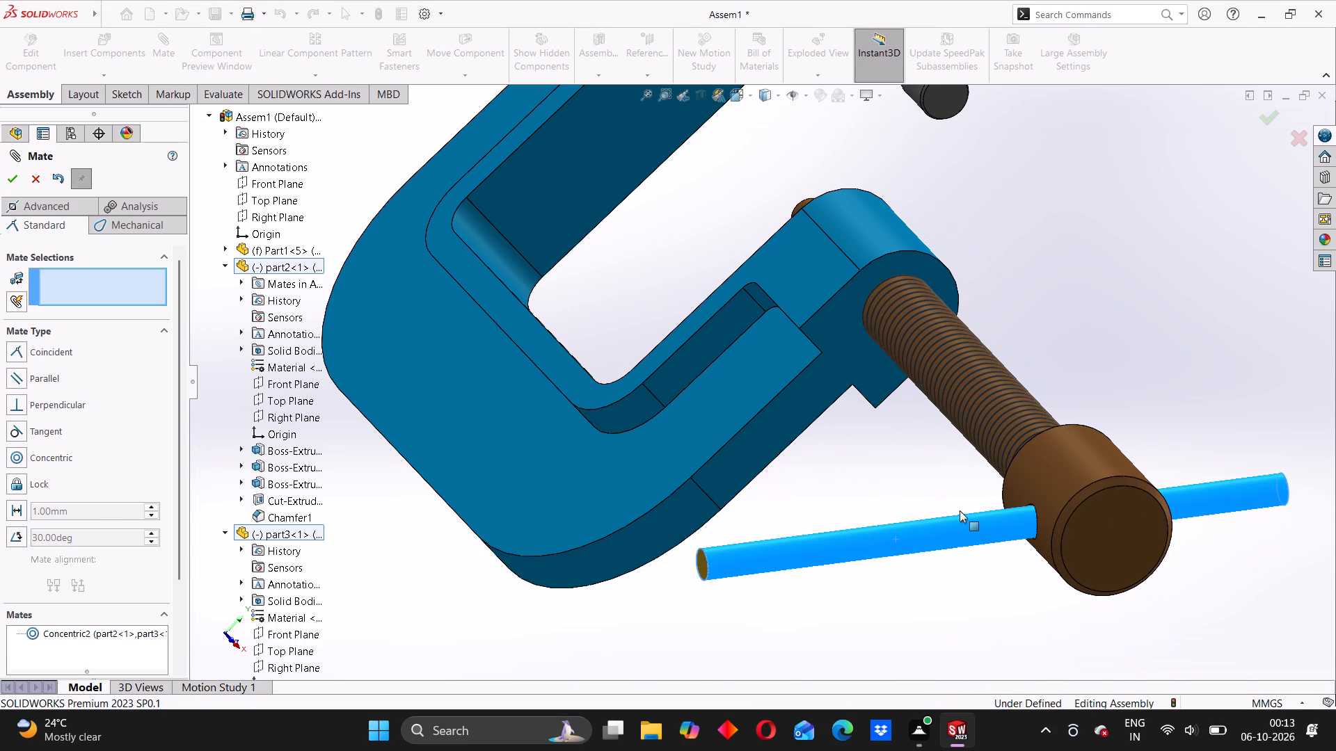
{"action": "left_click_drag", "start_coordinate": [960, 510], "coordinate": [962, 509]}
Turn part2's screw until the handle rod stands roughly upright, with its shorter end above the head.
{"action": "scroll", "coordinate": [1047, 506], "scroll_direction": "up", "scroll_amount": 3}
{"action": "middle_click_drag", "start_coordinate": [991, 516], "coordinate": [950, 519]}
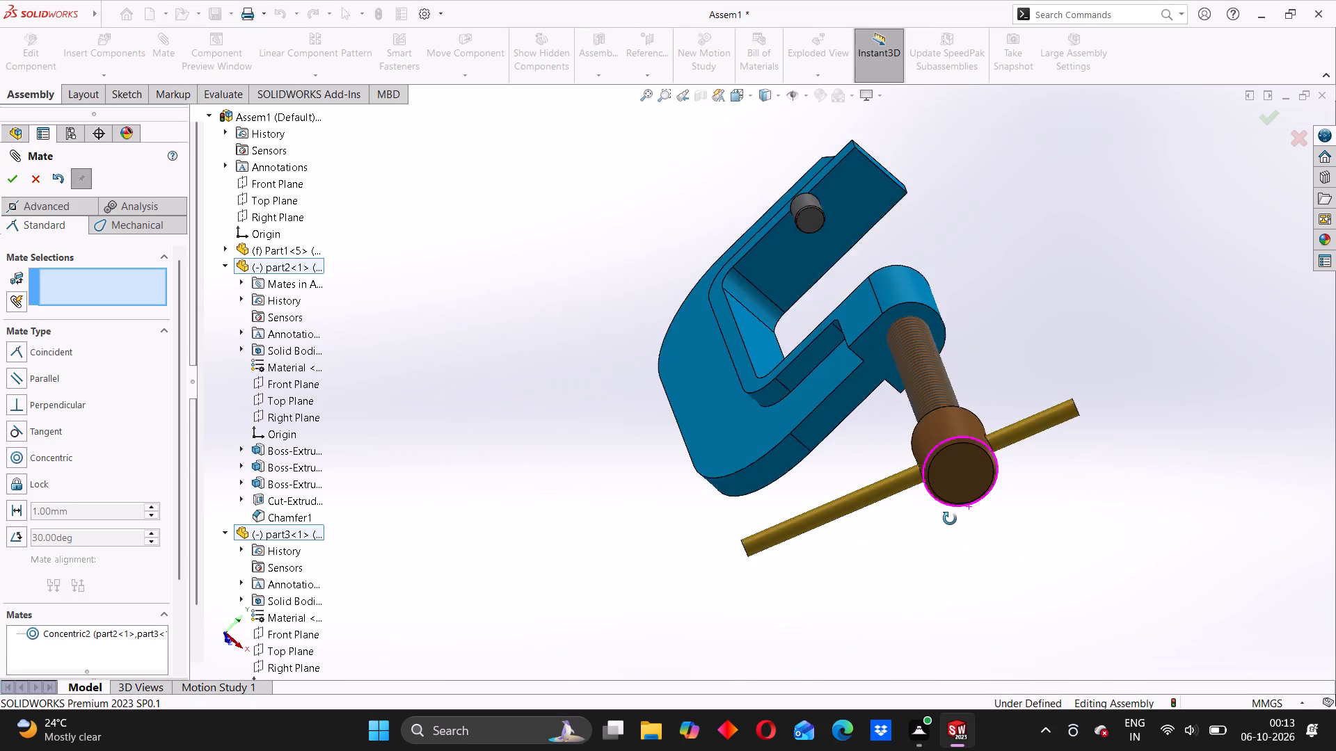
{"action": "middle_click_drag", "start_coordinate": [950, 519], "coordinate": [930, 515]}
{"action": "left_click_drag", "start_coordinate": [973, 434], "coordinate": [930, 476]}
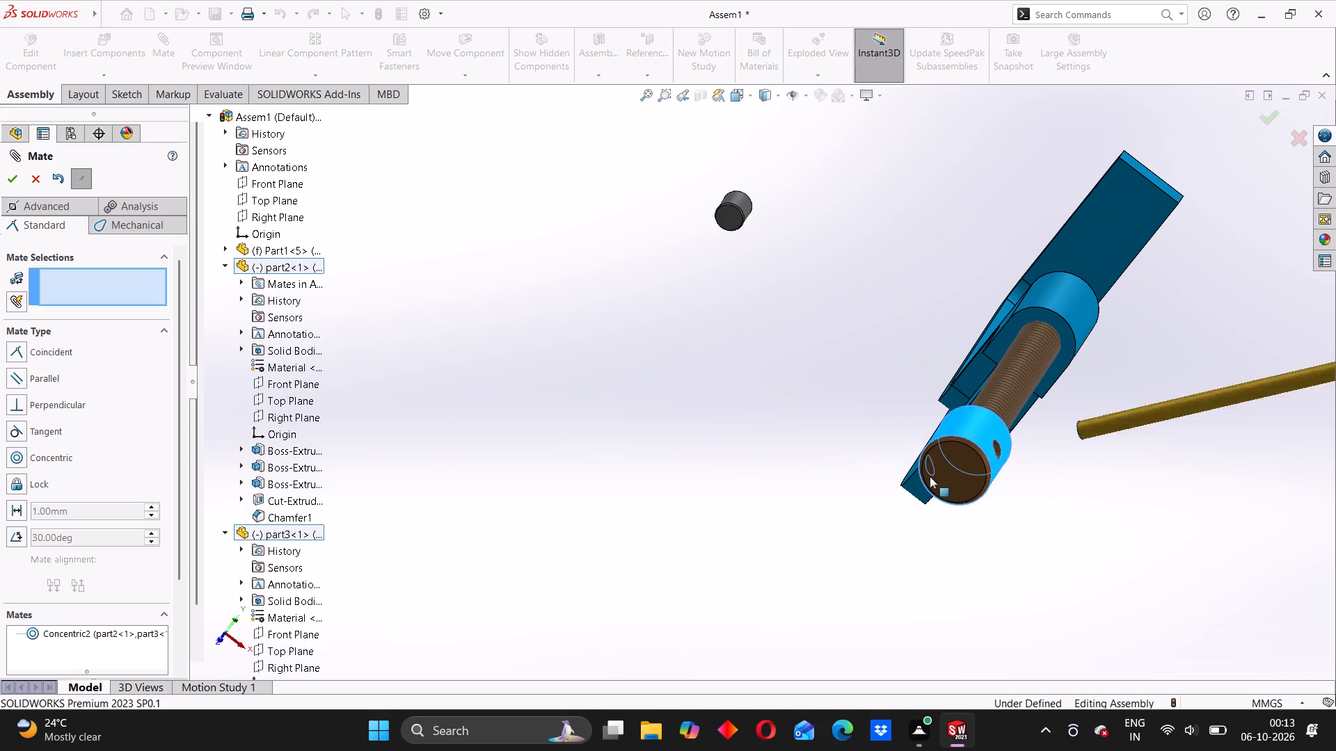
{"action": "left_click_drag", "start_coordinate": [930, 476], "coordinate": [945, 426]}
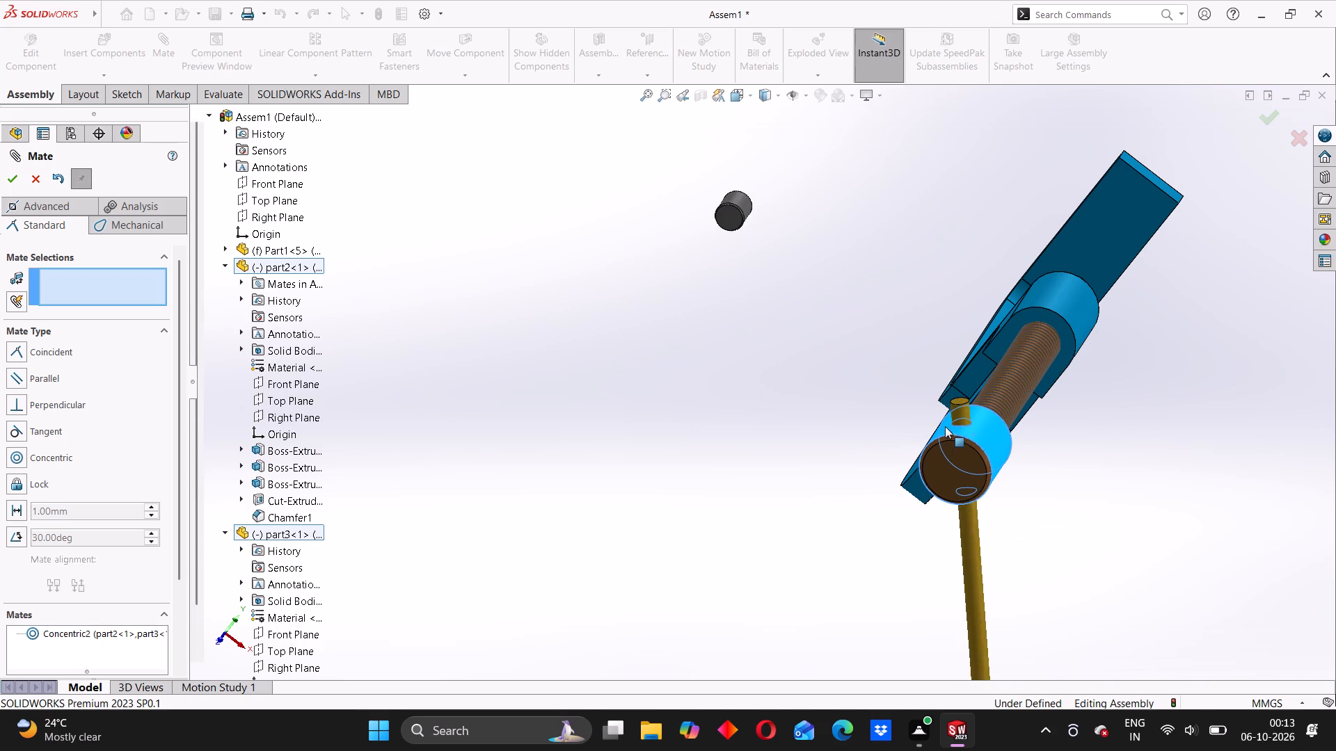
{"action": "left_click_drag", "start_coordinate": [945, 426], "coordinate": [950, 364]}
{"action": "scroll", "coordinate": [915, 427], "scroll_direction": "up", "scroll_amount": 2}
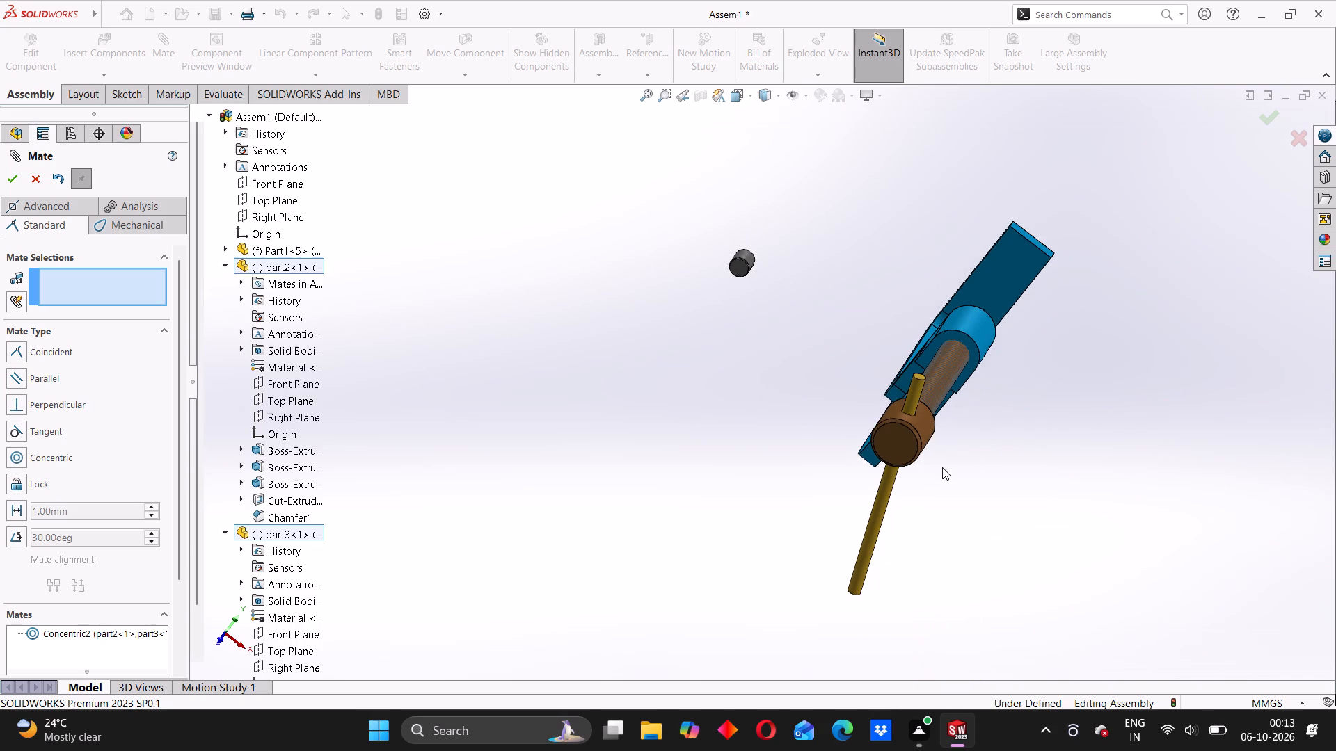
{"action": "middle_click_drag", "start_coordinate": [942, 467], "coordinate": [904, 435]}
{"action": "scroll", "coordinate": [832, 403], "scroll_direction": "down", "scroll_amount": 1}
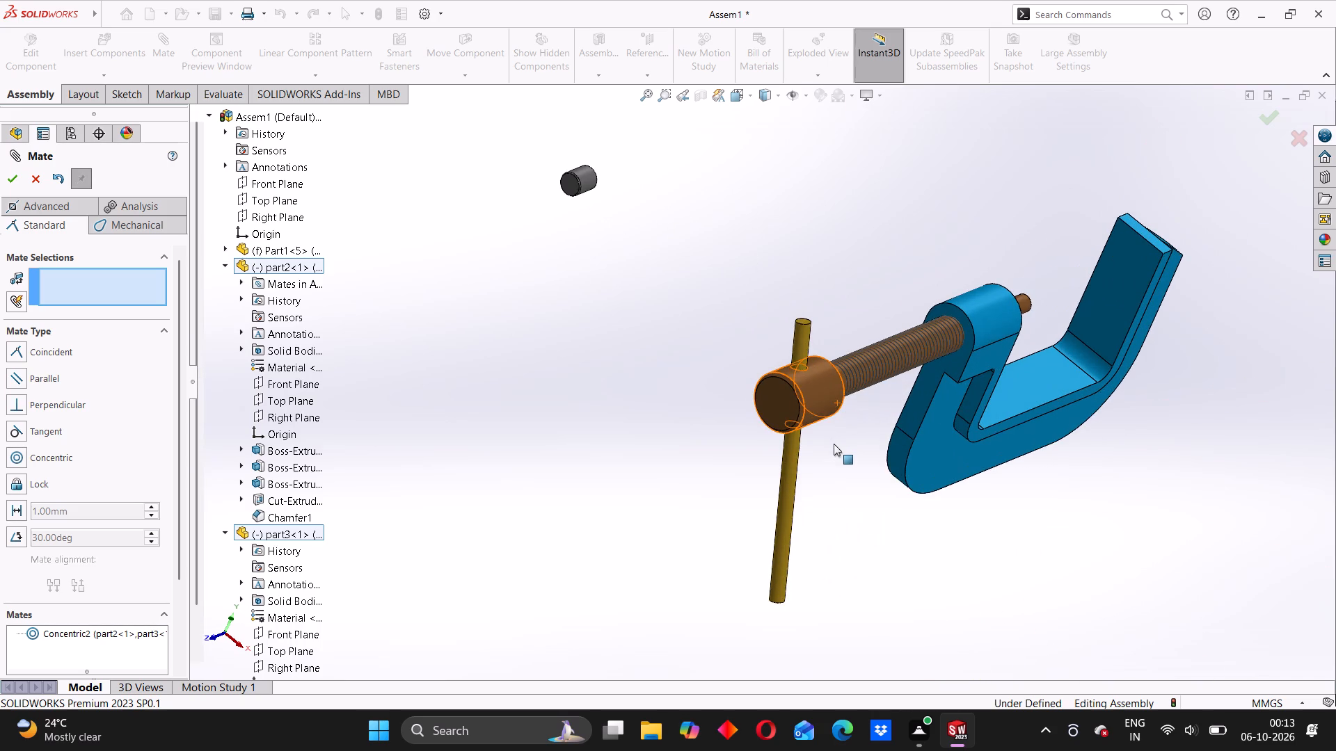
{"action": "middle_click_drag", "start_coordinate": [834, 444], "coordinate": [782, 433]}
{"action": "scroll", "coordinate": [787, 378], "scroll_direction": "down", "scroll_amount": 7}
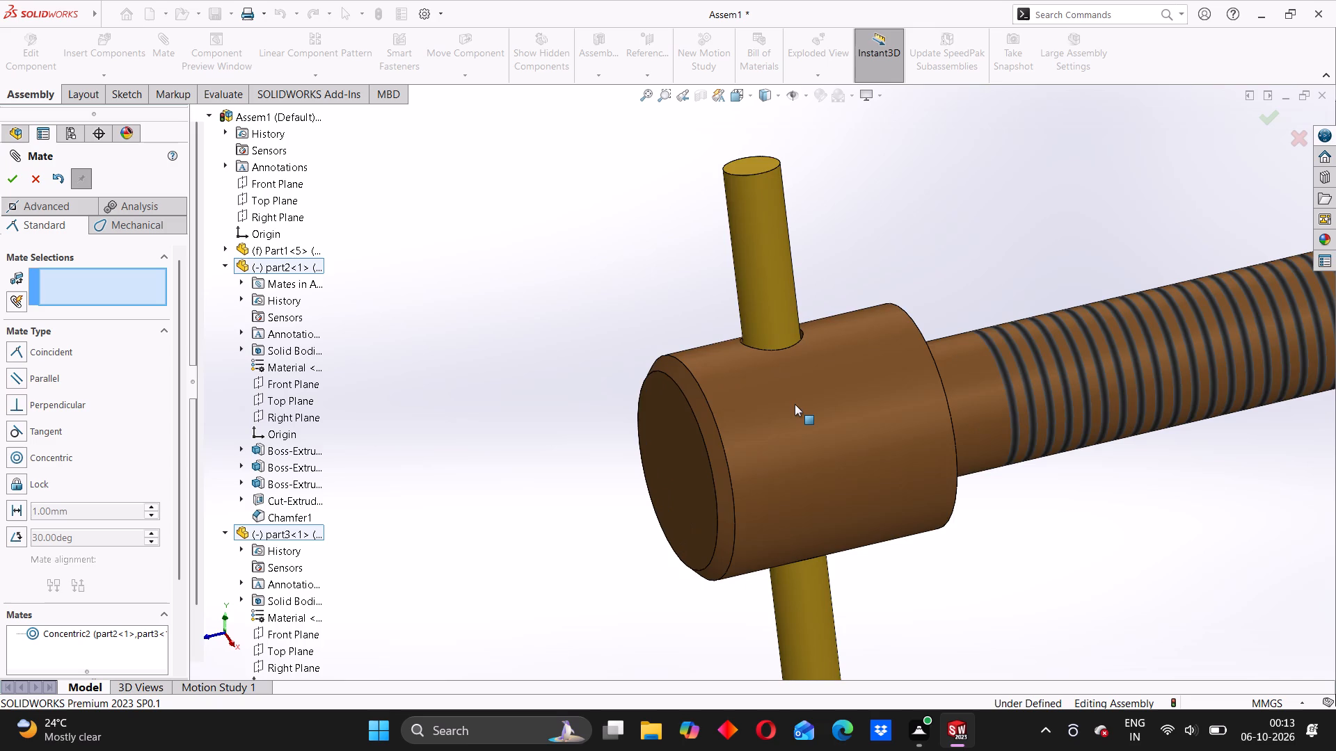
{"action": "scroll", "coordinate": [793, 404], "scroll_direction": "up", "scroll_amount": 2}
{"action": "right_click", "coordinate": [763, 289]}
{"action": "left_click", "coordinate": [656, 316]}
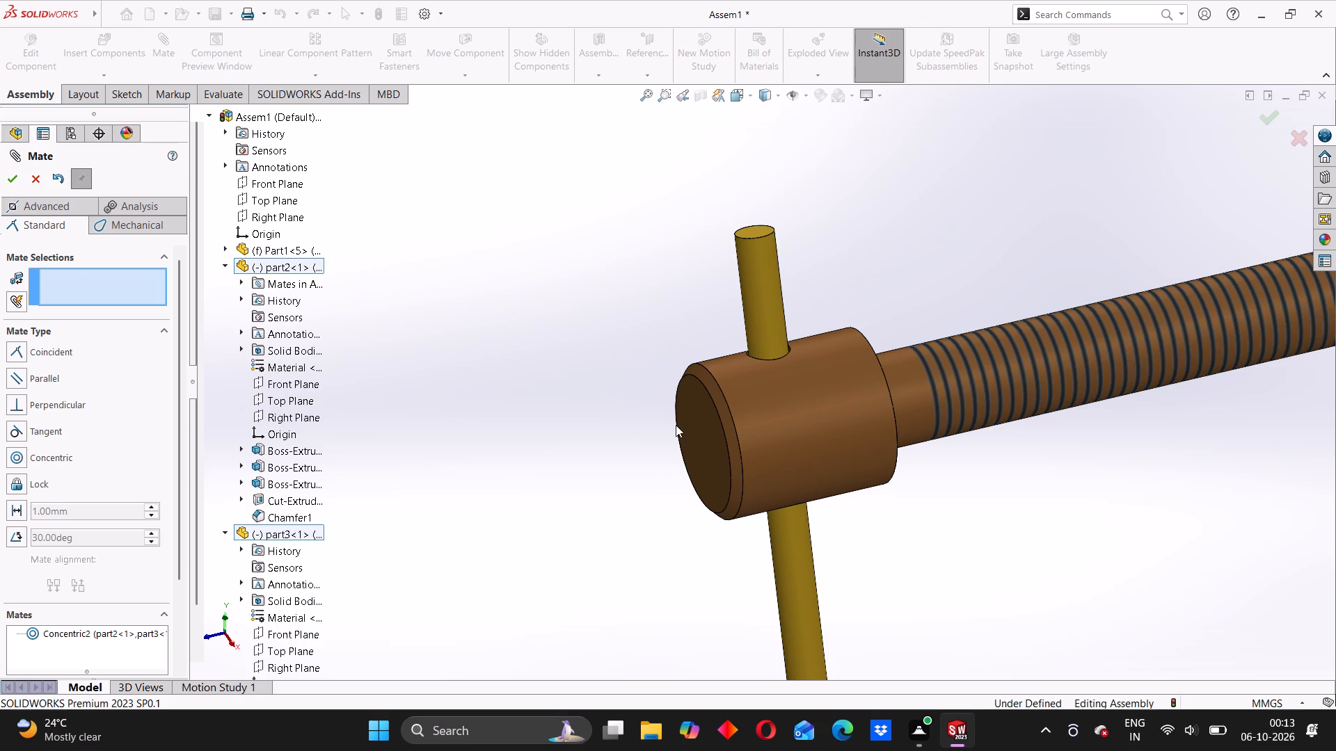
Add a Concentric mate between part5's inner bore and part3's cylindrical rod face, placing the cap over the rod's upper end.
{"action": "scroll", "coordinate": [676, 425], "scroll_direction": "up", "scroll_amount": 5}
{"action": "scroll", "coordinate": [713, 516], "scroll_direction": "up", "scroll_amount": 8}
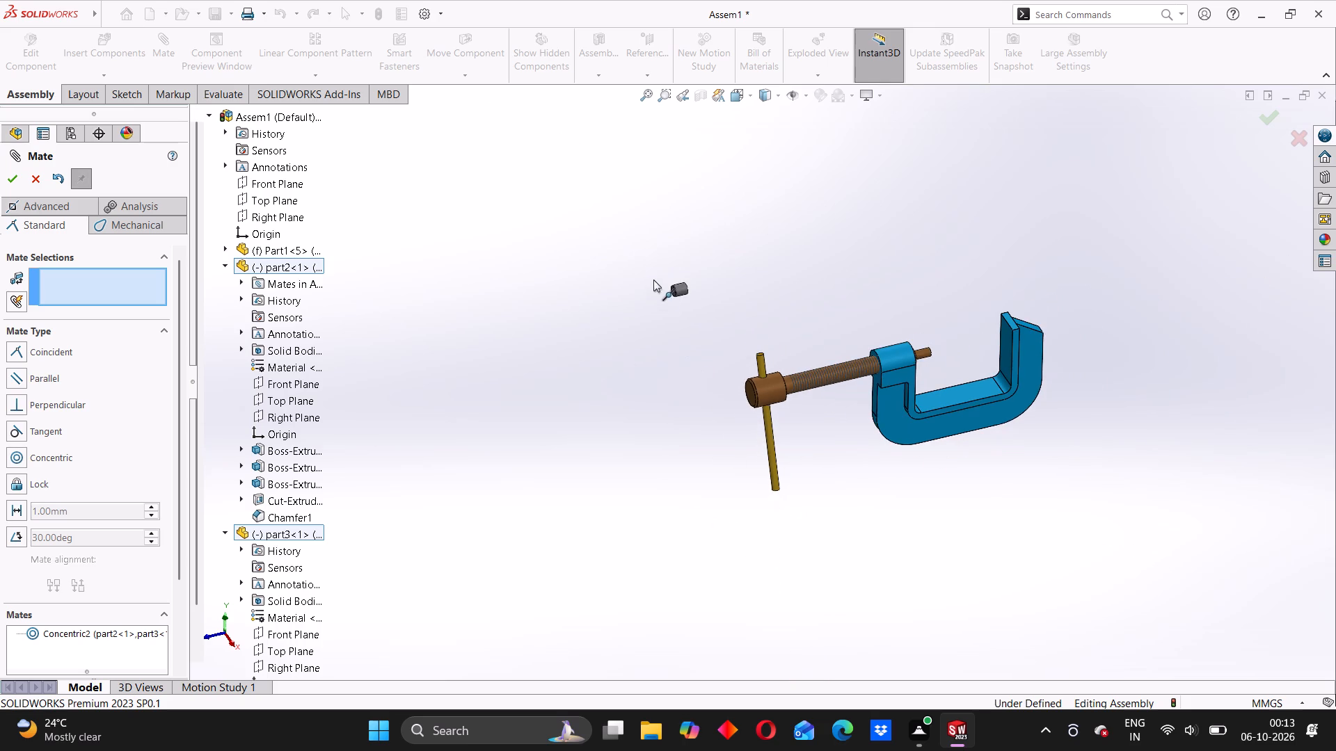
{"action": "scroll", "coordinate": [653, 282], "scroll_direction": "down", "scroll_amount": 2}
{"action": "scroll", "coordinate": [704, 329], "scroll_direction": "down", "scroll_amount": 5}
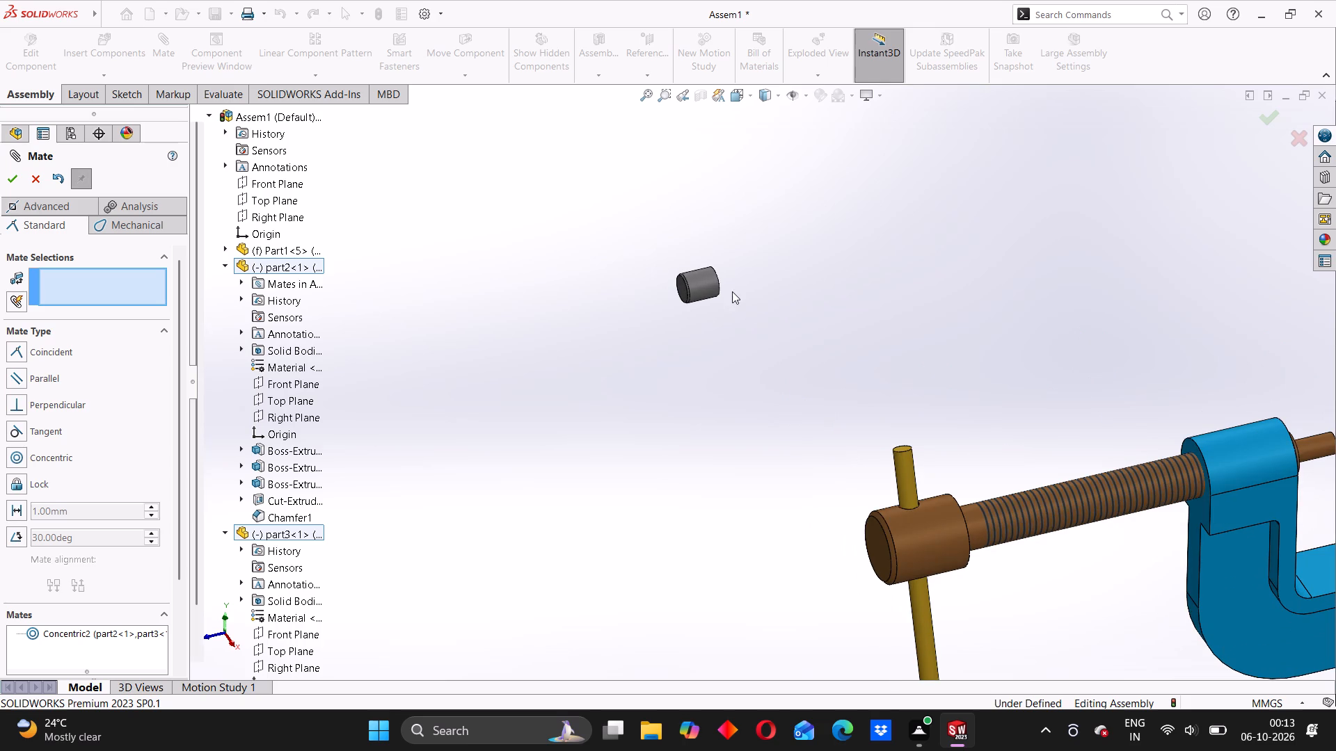
{"action": "scroll", "coordinate": [732, 291], "scroll_direction": "down", "scroll_amount": 2}
{"action": "middle_click_drag", "start_coordinate": [710, 304], "coordinate": [631, 352]}
{"action": "scroll", "coordinate": [758, 264], "scroll_direction": "down", "scroll_amount": 5}
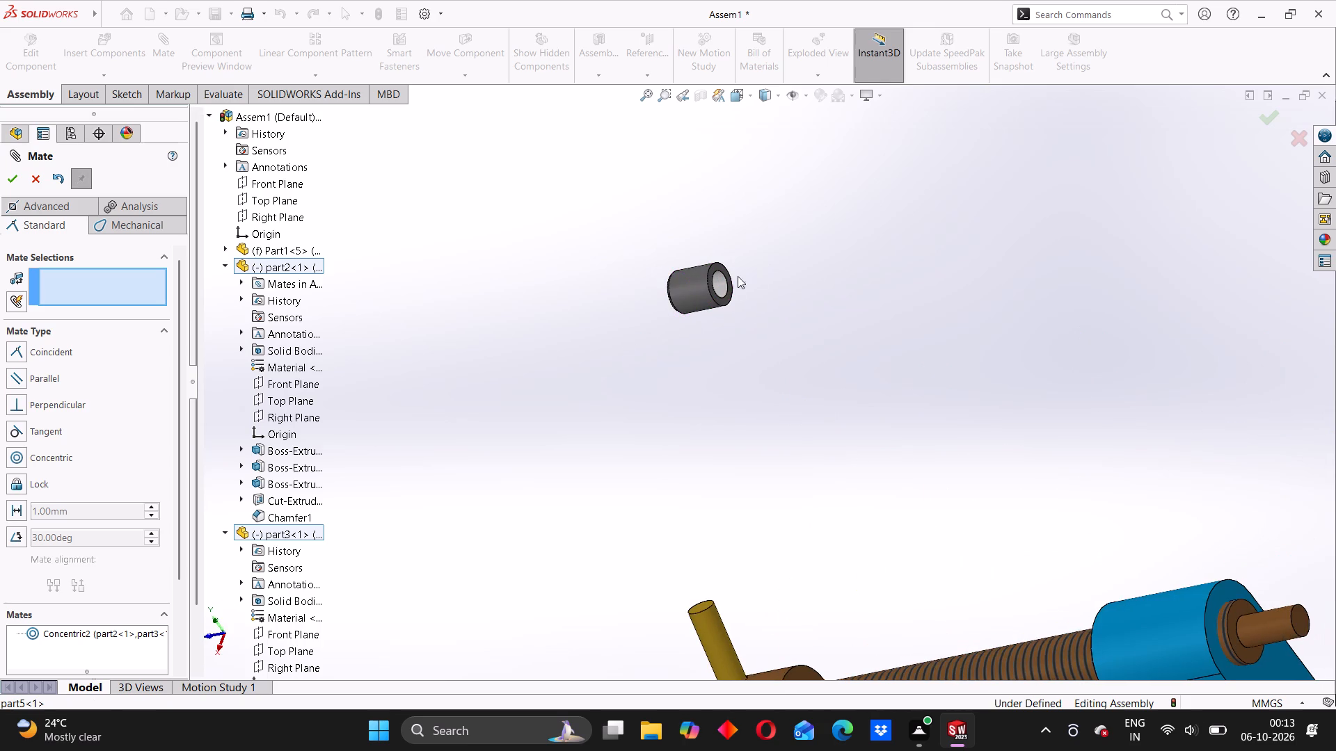
{"action": "middle_click_drag", "start_coordinate": [722, 316], "coordinate": [667, 363]}
{"action": "left_click", "coordinate": [642, 327]}
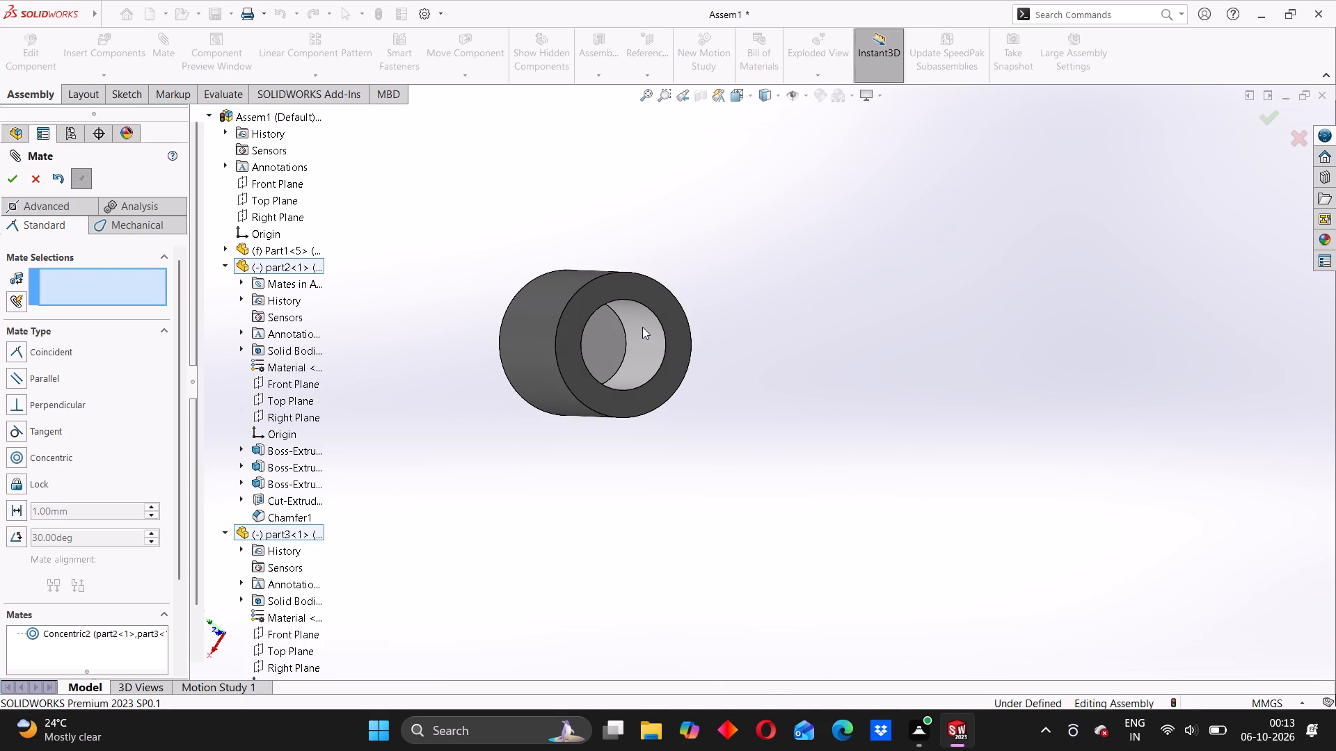
{"action": "scroll", "coordinate": [639, 375], "scroll_direction": "up", "scroll_amount": 11}
{"action": "scroll", "coordinate": [747, 481], "scroll_direction": "up", "scroll_amount": 2}
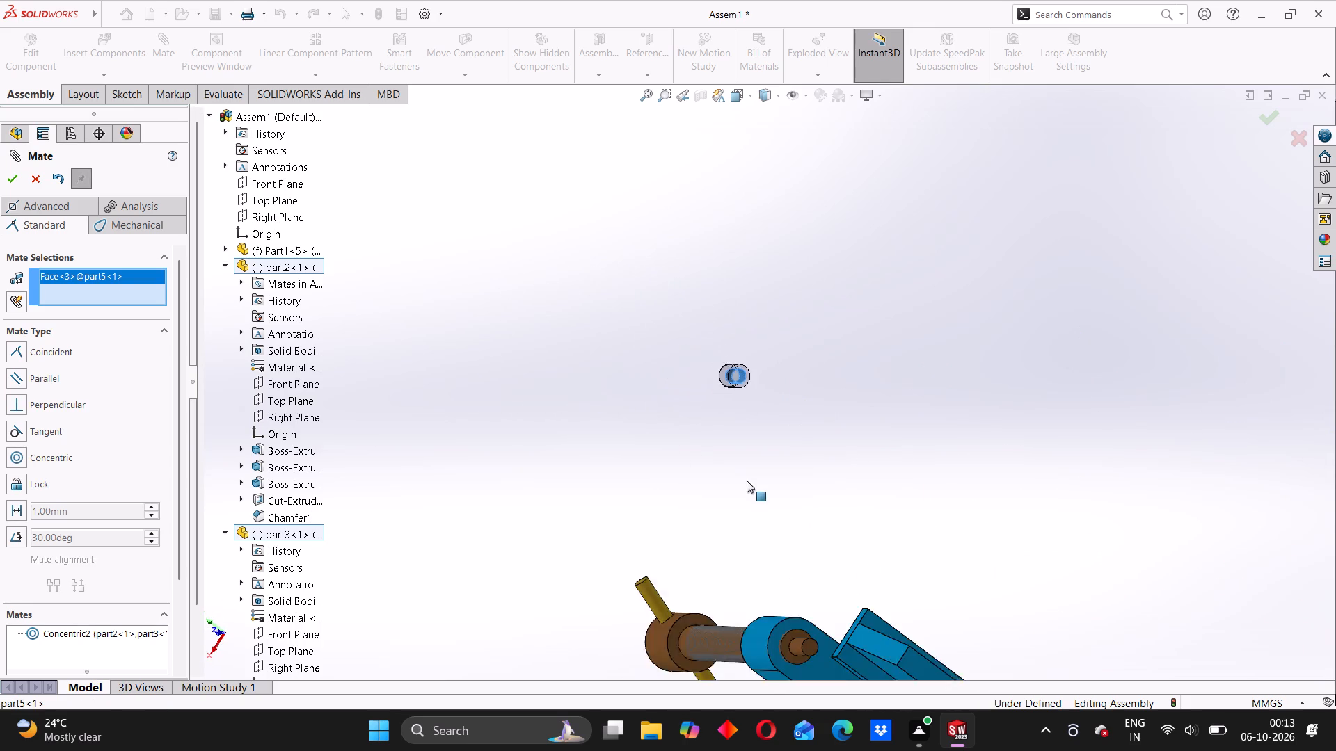
{"action": "scroll", "coordinate": [747, 481], "scroll_direction": "up", "scroll_amount": 2}
{"action": "middle_click_drag", "start_coordinate": [724, 509], "coordinate": [785, 488]}
{"action": "scroll", "coordinate": [651, 554], "scroll_direction": "down", "scroll_amount": 2}
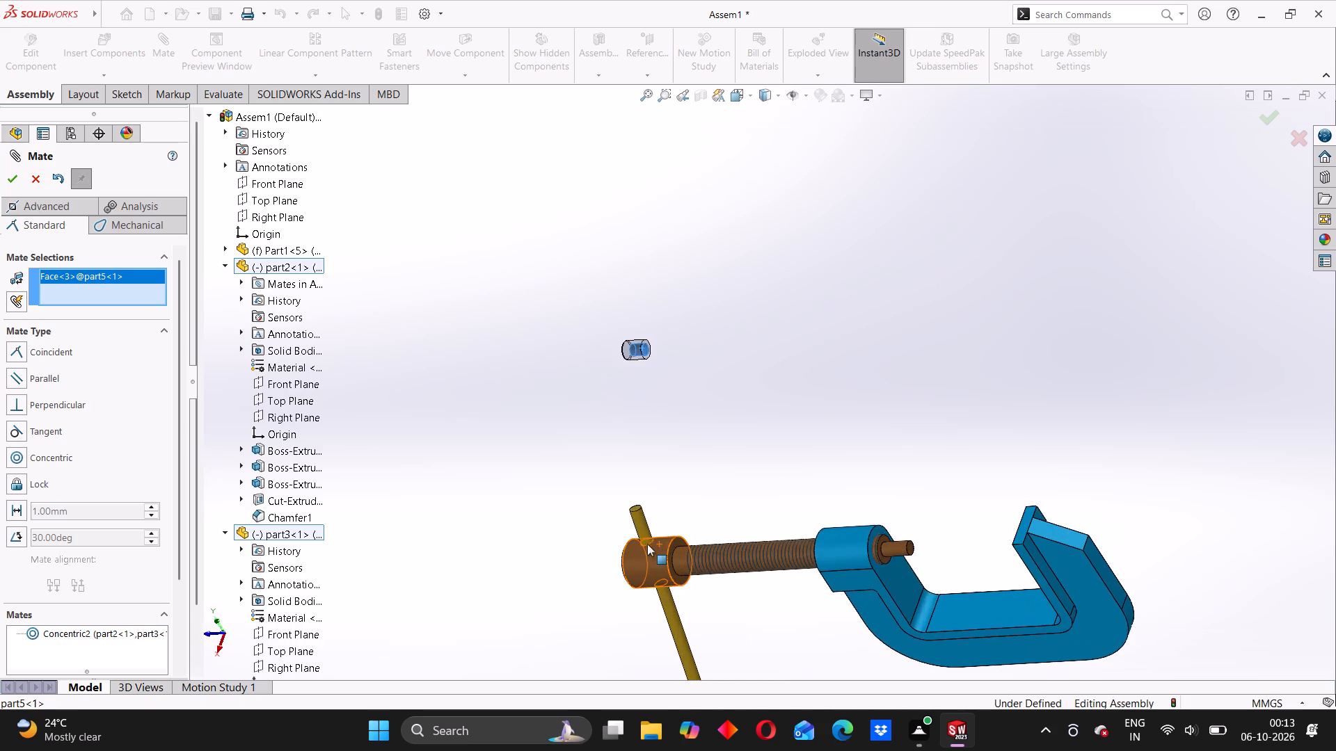
{"action": "scroll", "coordinate": [647, 544], "scroll_direction": "down", "scroll_amount": 6}
{"action": "middle_click_drag", "start_coordinate": [607, 538], "coordinate": [661, 487]}
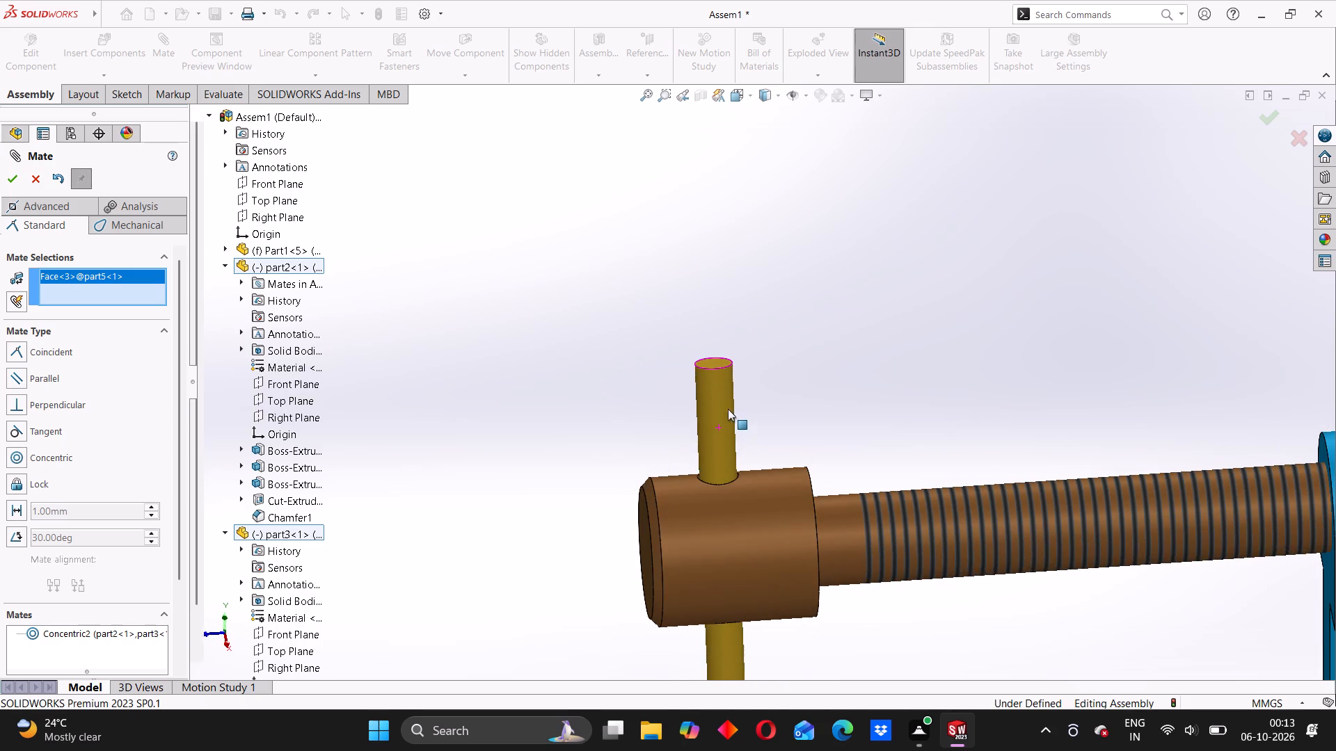
{"action": "left_click", "coordinate": [723, 396]}
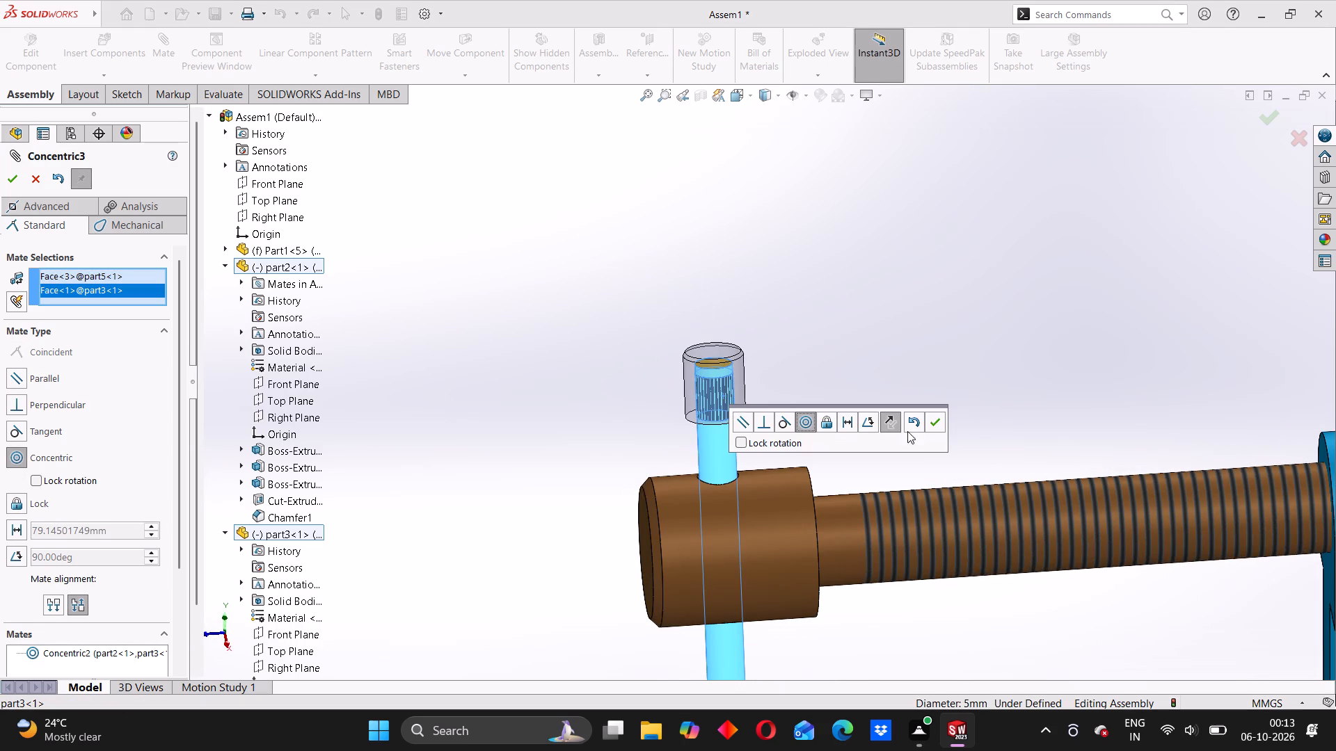
{"action": "left_click", "coordinate": [935, 426]}
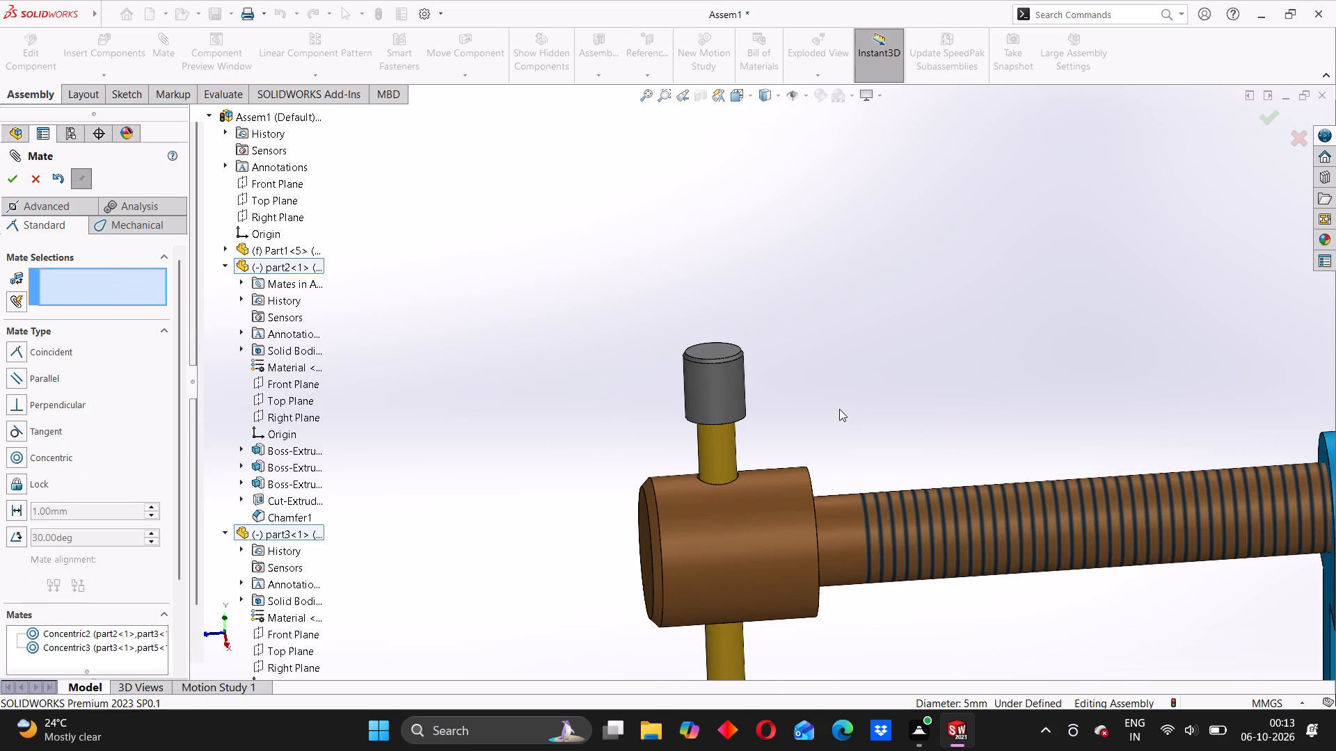
{"action": "scroll", "coordinate": [741, 437], "scroll_direction": "up", "scroll_amount": 3}
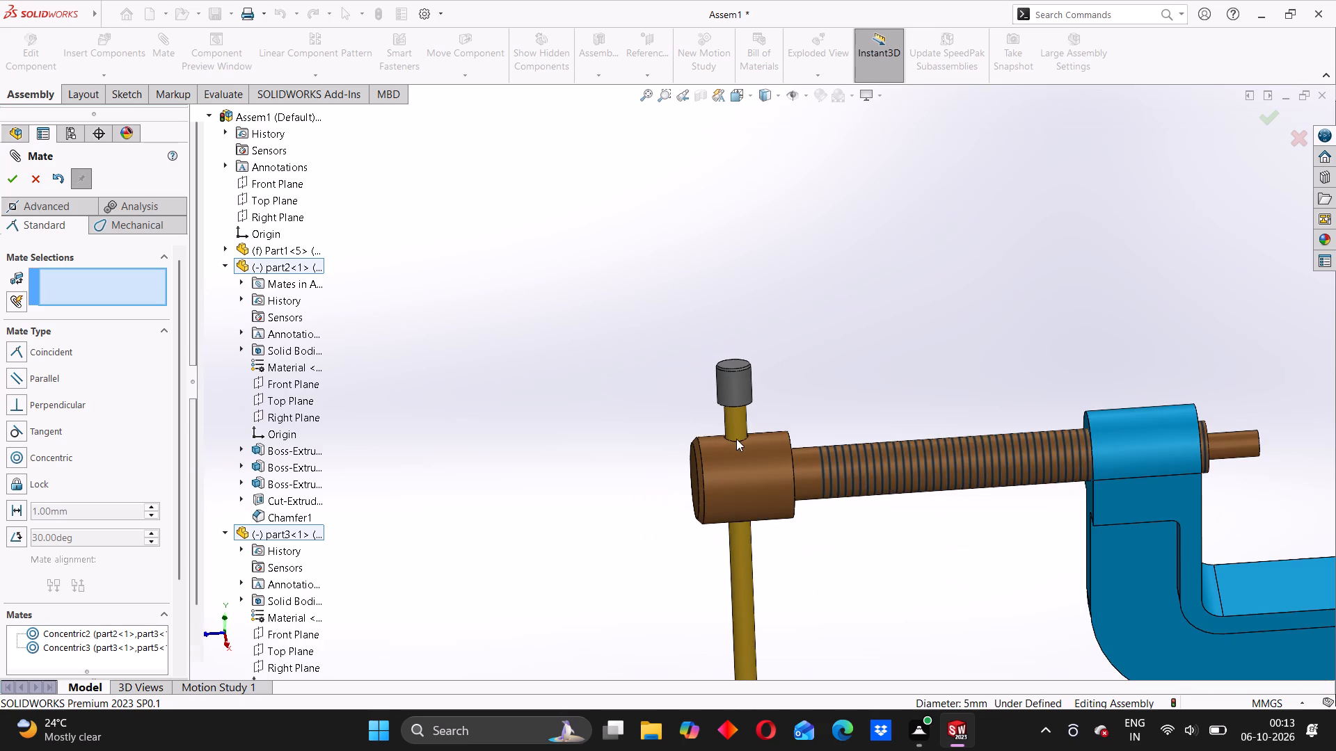
Drag part5's cap until the handle rod tilts slightly about the screw axis, and finish the Mate command.
{"action": "middle_click_drag", "start_coordinate": [736, 439], "coordinate": [754, 400]}
{"action": "scroll", "coordinate": [756, 395], "scroll_direction": "down", "scroll_amount": 1}
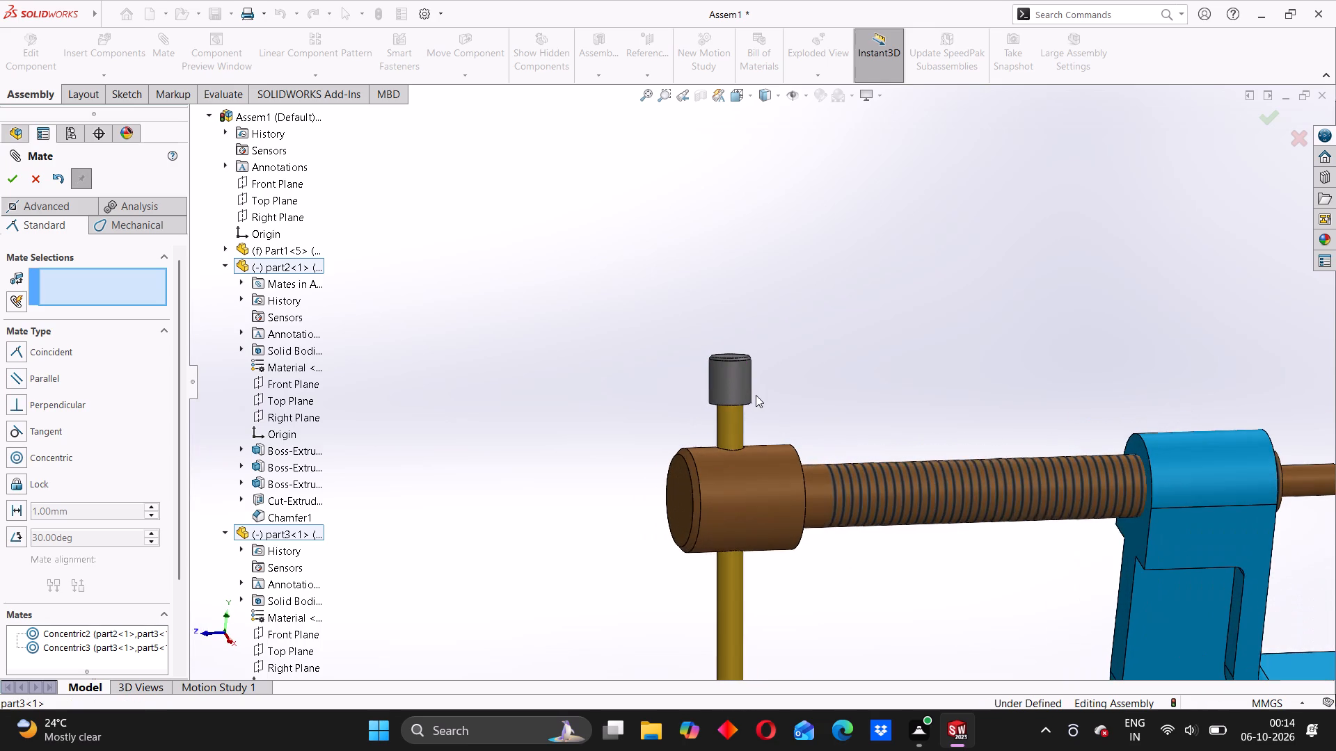
{"action": "scroll", "coordinate": [756, 395], "scroll_direction": "down", "scroll_amount": 2}
{"action": "left_click_drag", "start_coordinate": [738, 380], "coordinate": [735, 414]}
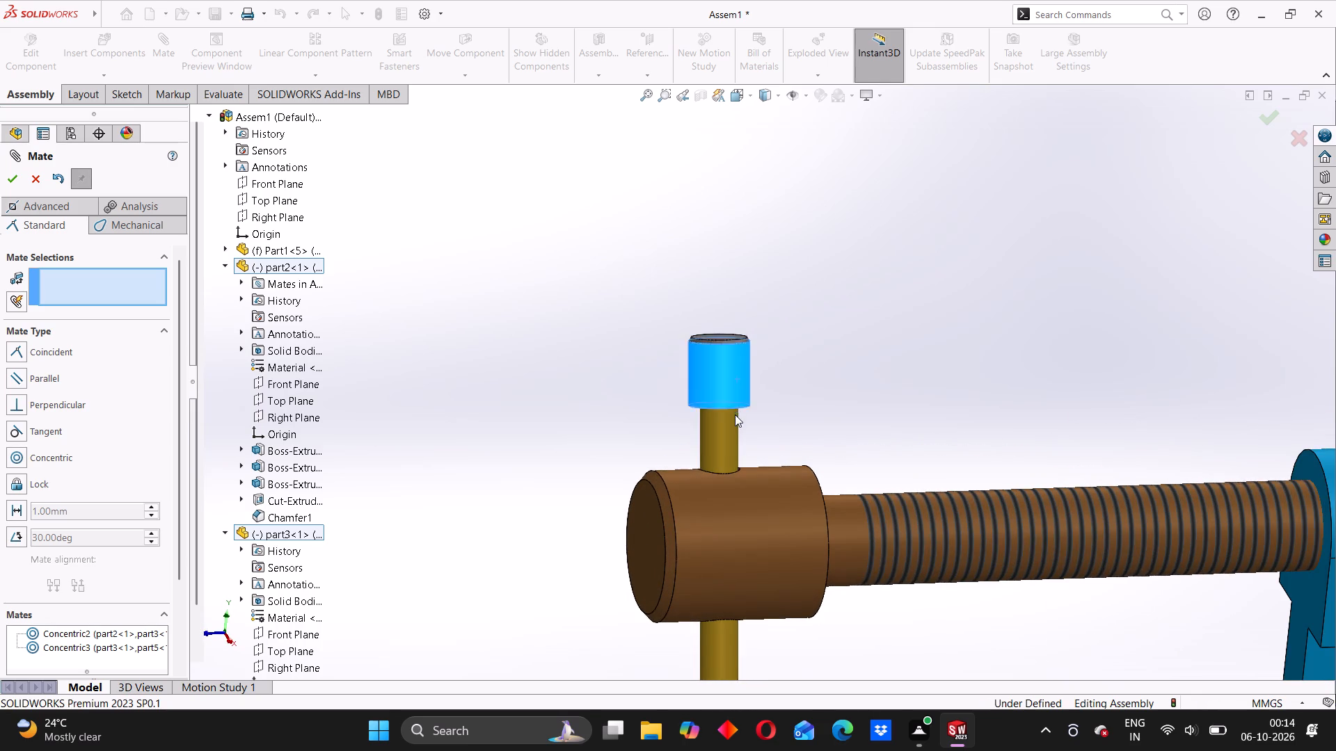
{"action": "left_click_drag", "start_coordinate": [735, 414], "coordinate": [746, 414]}
{"action": "scroll", "coordinate": [741, 419], "scroll_direction": "up", "scroll_amount": 6}
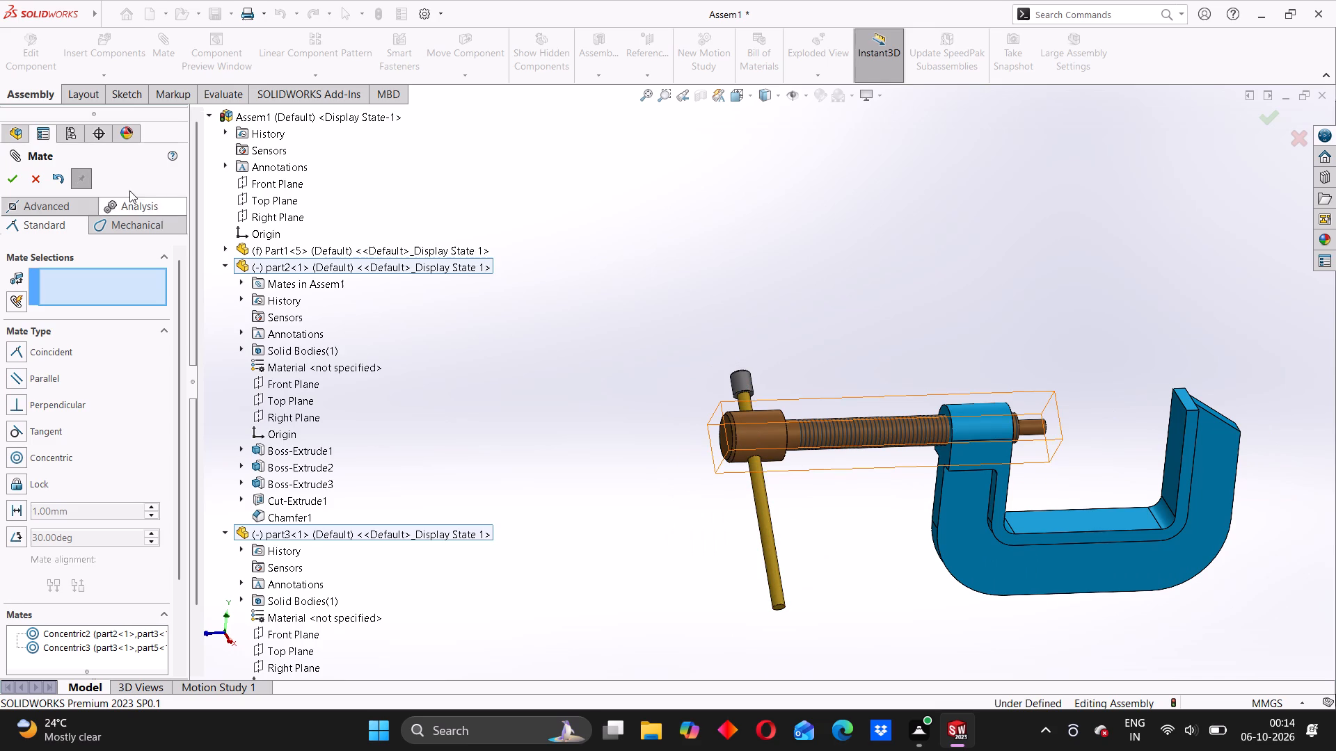
{"action": "left_click", "coordinate": [15, 173]}
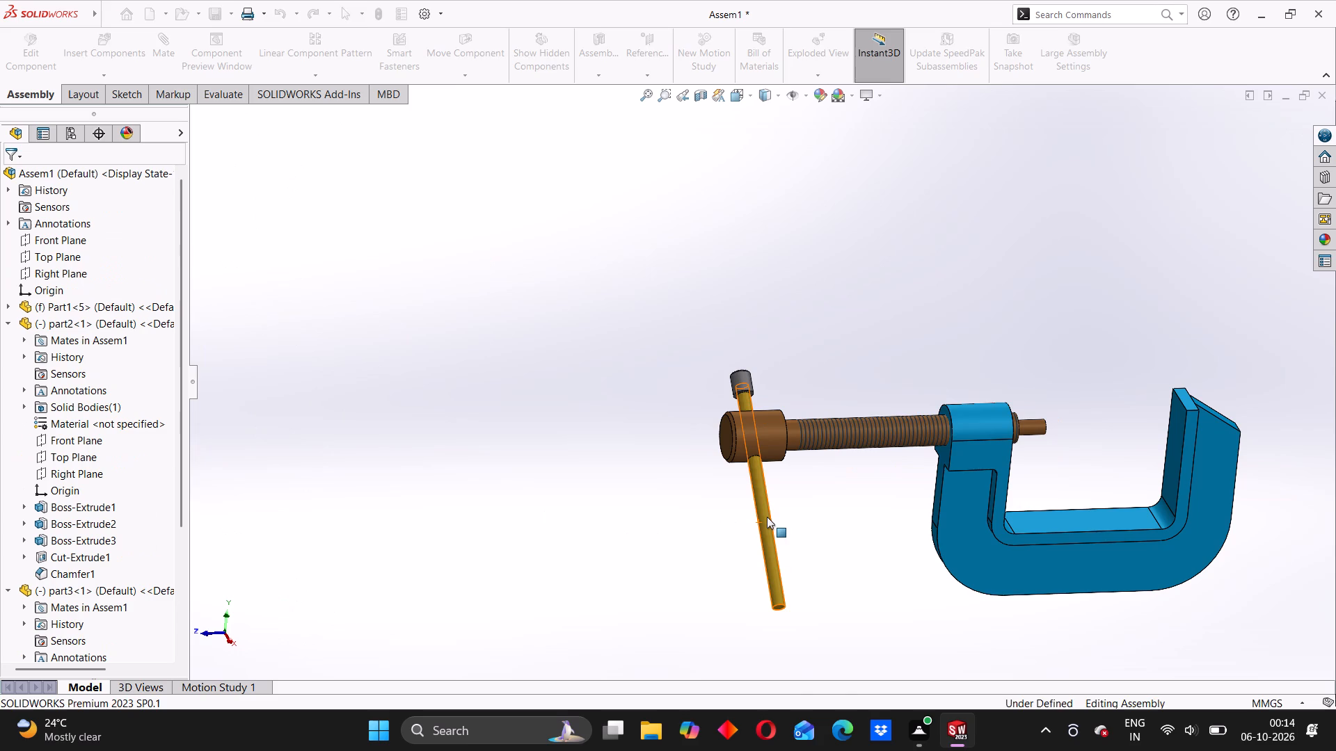
Fix part3's handle rod in its current position.
{"action": "right_click", "coordinate": [767, 517]}
{"action": "left_click", "coordinate": [819, 423]}
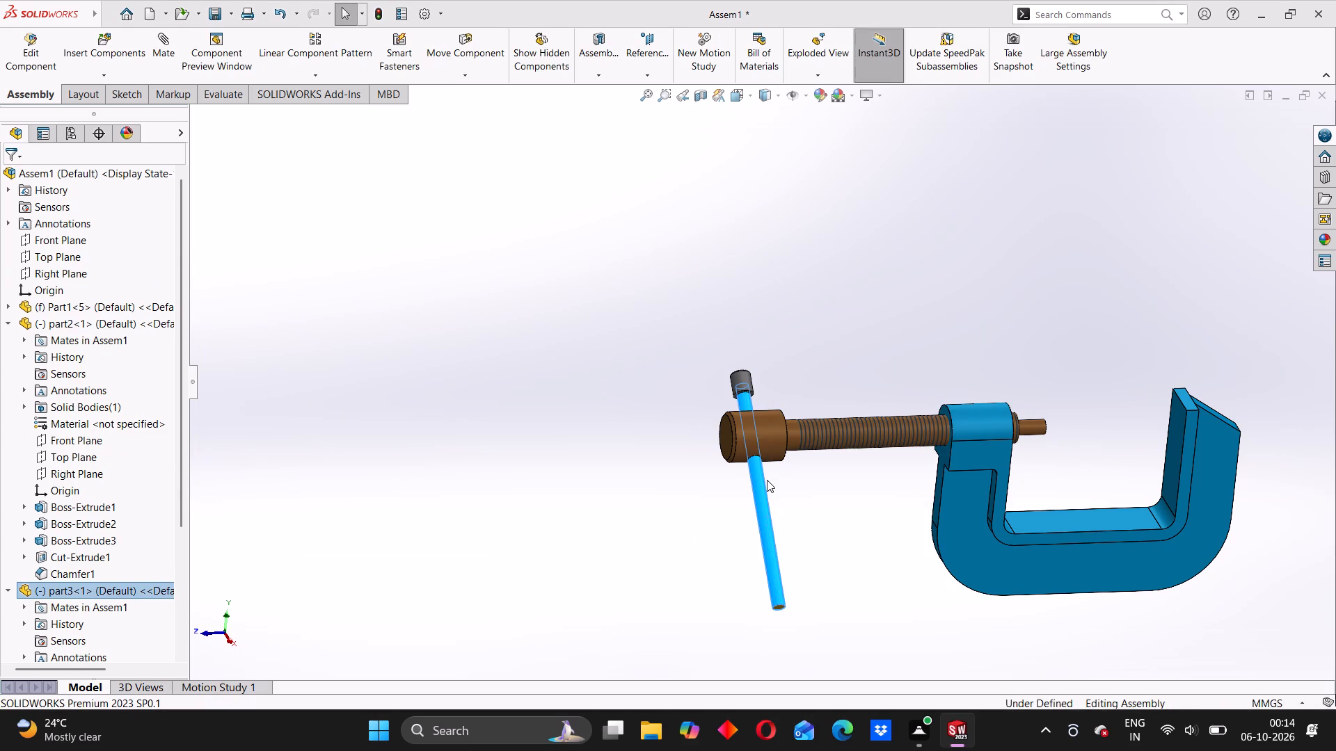
Try dragging part3's rod and part2's screw to check whether they can still move.
{"action": "left_click_drag", "start_coordinate": [763, 495], "coordinate": [746, 555]}
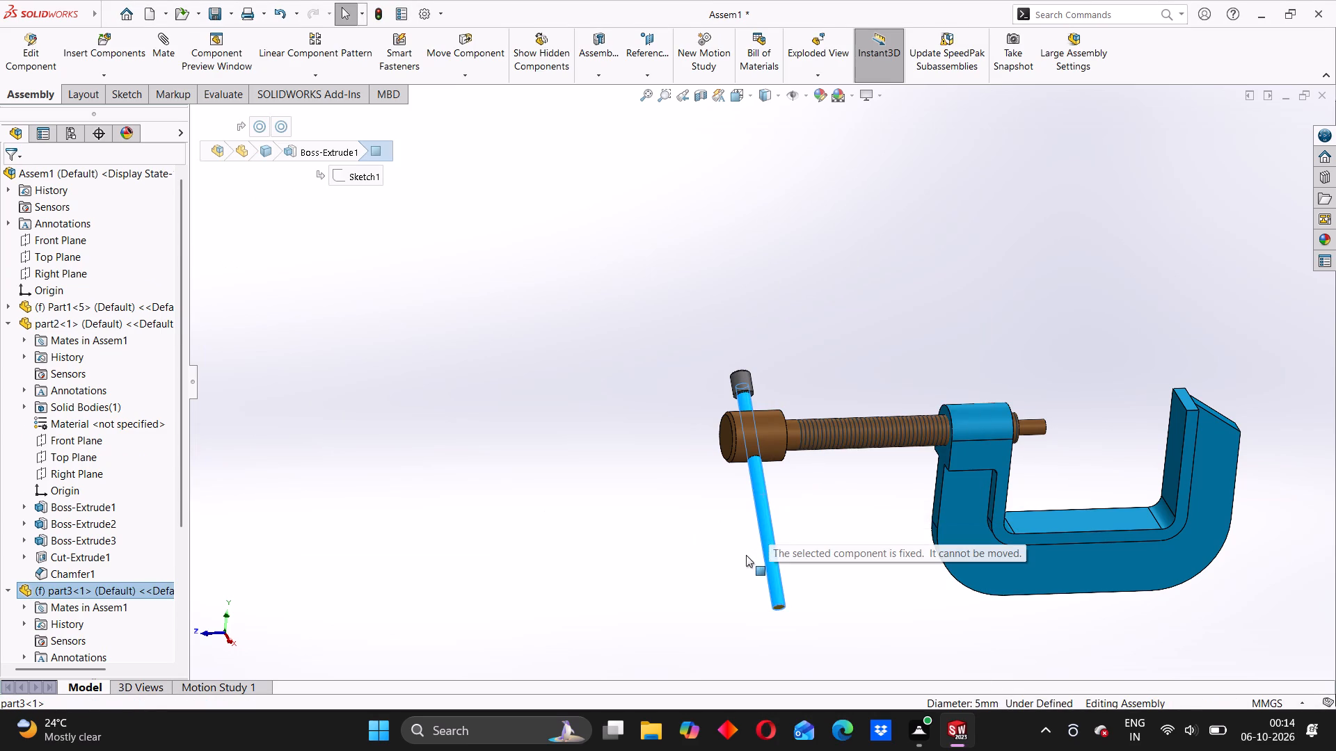
{"action": "left_click_drag", "start_coordinate": [746, 555], "coordinate": [745, 556]}
{"action": "left_click_drag", "start_coordinate": [793, 428], "coordinate": [678, 469]}
{"action": "scroll", "coordinate": [768, 443], "scroll_direction": "up", "scroll_amount": 2}
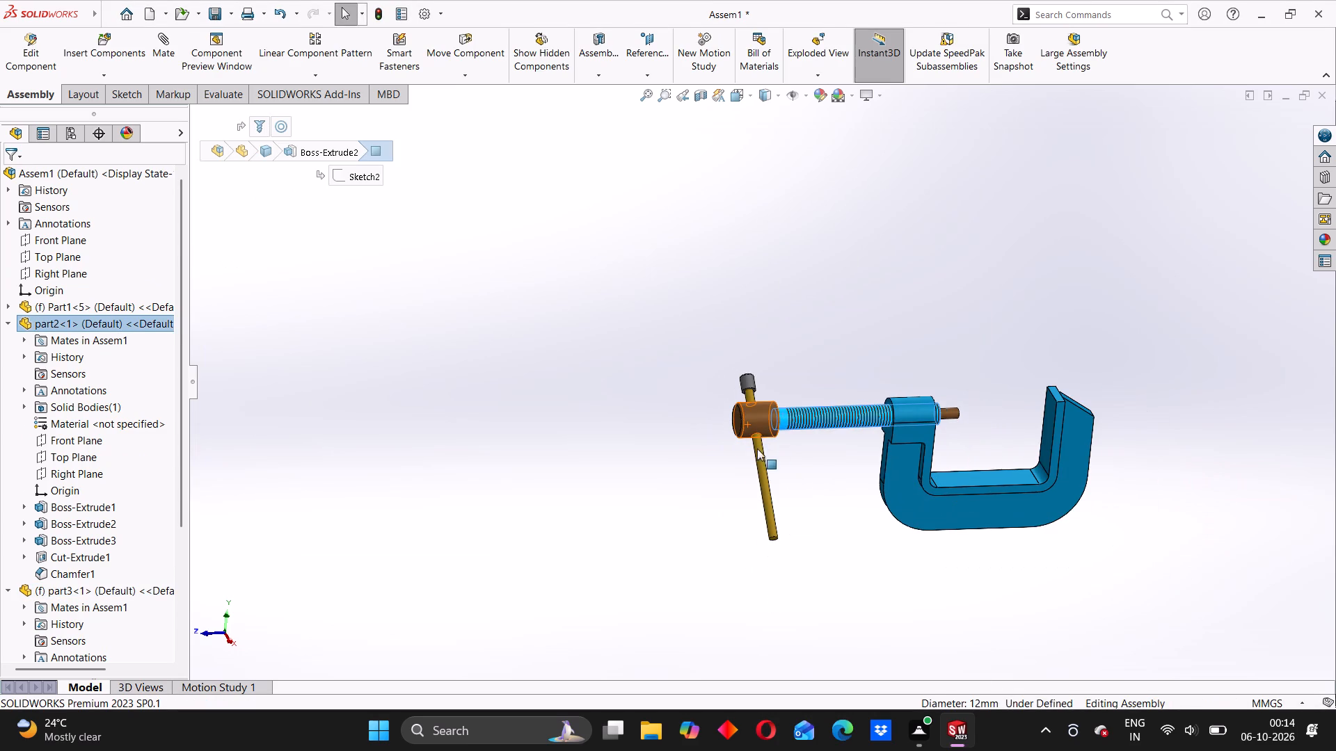
{"action": "left_click", "coordinate": [695, 460]}
{"action": "scroll", "coordinate": [743, 448], "scroll_direction": "up", "scroll_amount": 3}
{"action": "middle_click_drag", "start_coordinate": [743, 448], "coordinate": [814, 484]}
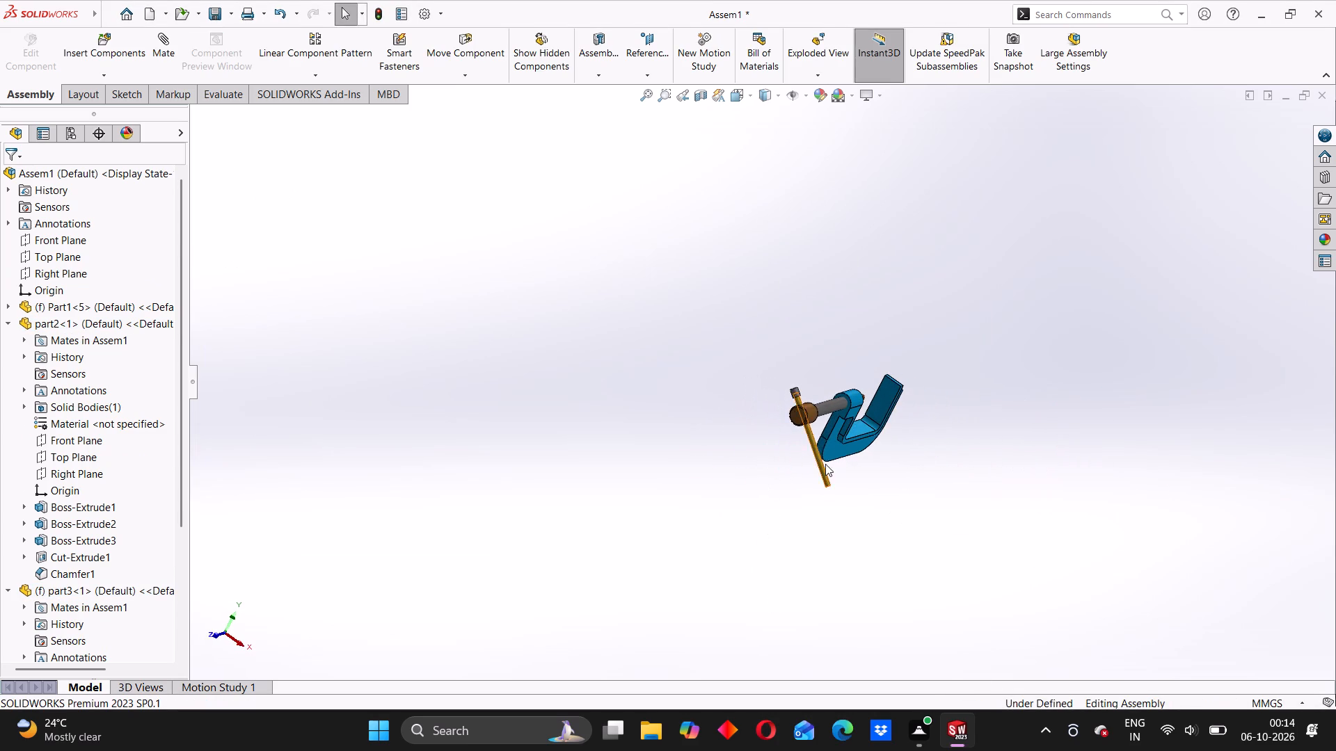
{"action": "scroll", "coordinate": [806, 433], "scroll_direction": "down", "scroll_amount": 8}
{"action": "left_click_drag", "start_coordinate": [737, 300], "coordinate": [703, 347]}
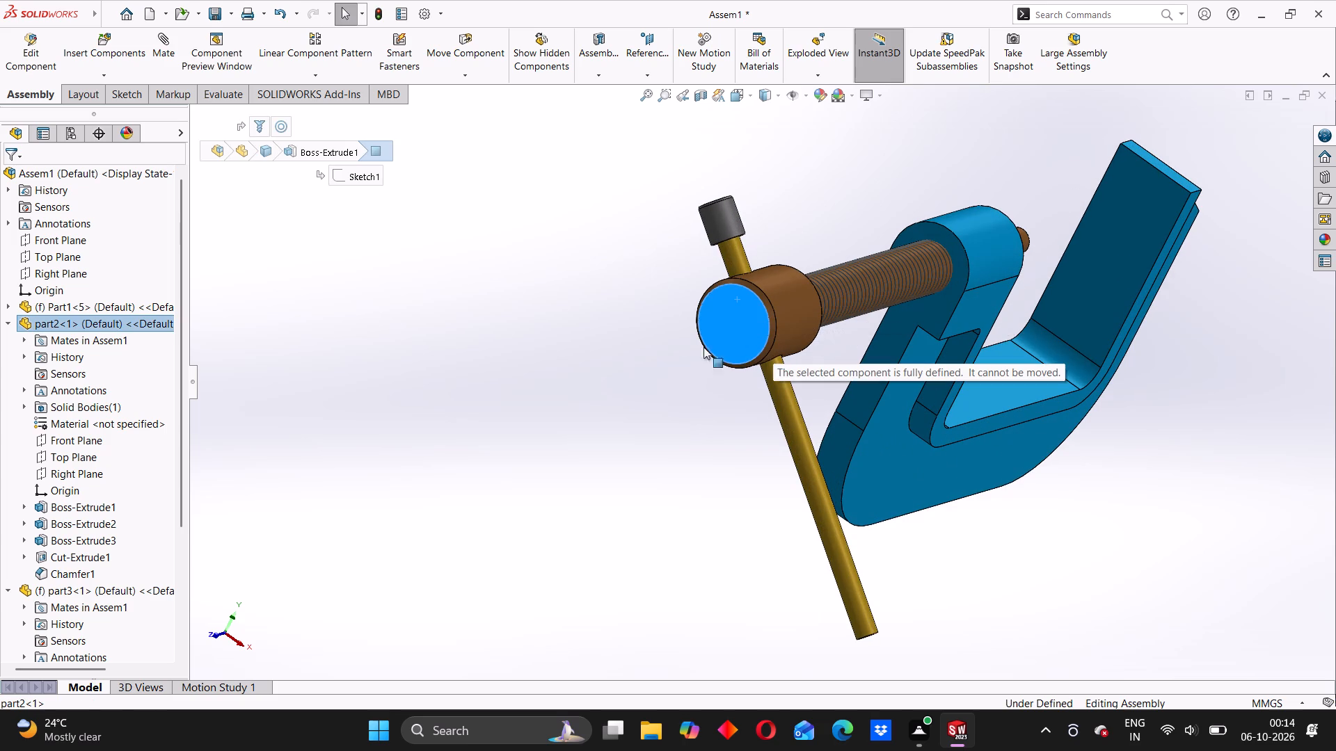
{"action": "left_click_drag", "start_coordinate": [703, 347], "coordinate": [679, 304]}
{"action": "left_click", "coordinate": [575, 319]}
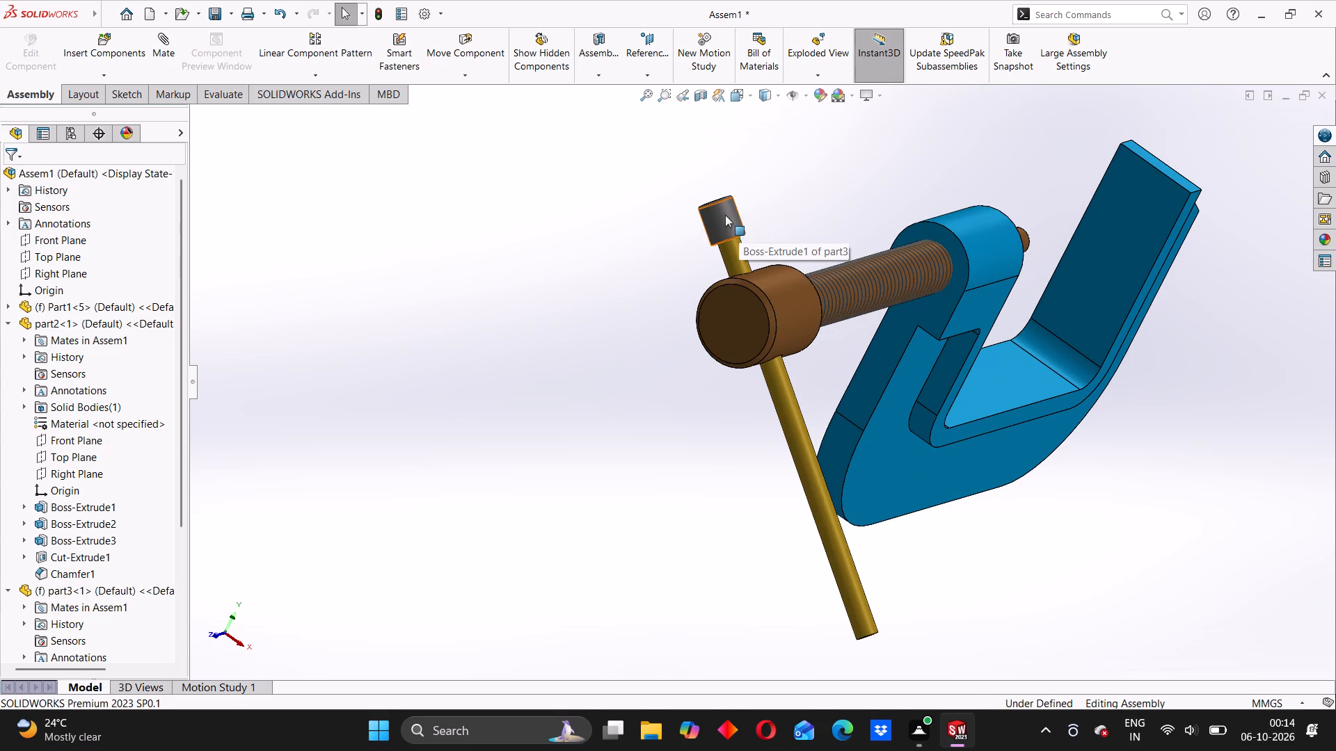
Slide part5's cap along the rod axis and off the rod's upper end, leaving a gap between them.
{"action": "left_click_drag", "start_coordinate": [725, 215], "coordinate": [738, 265]}
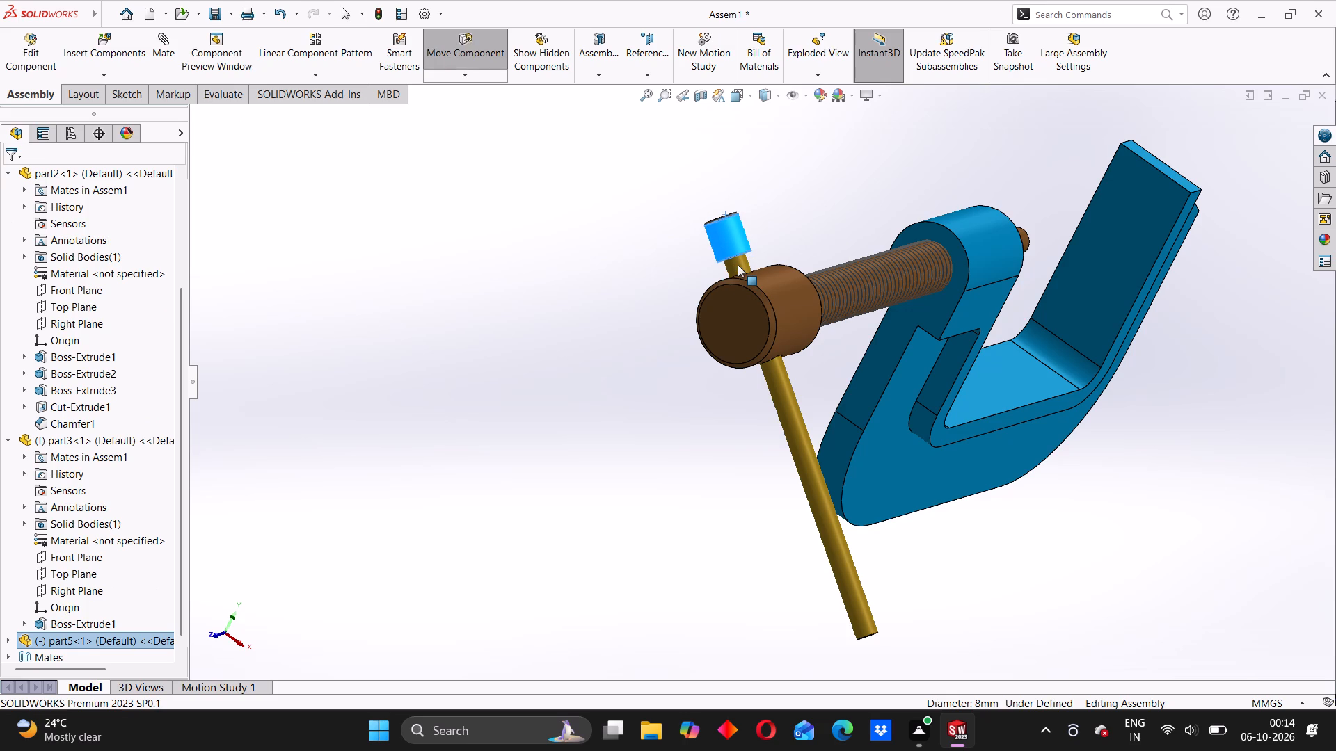
{"action": "left_click_drag", "start_coordinate": [738, 265], "coordinate": [740, 264]}
{"action": "left_click_drag", "start_coordinate": [740, 264], "coordinate": [719, 198]}
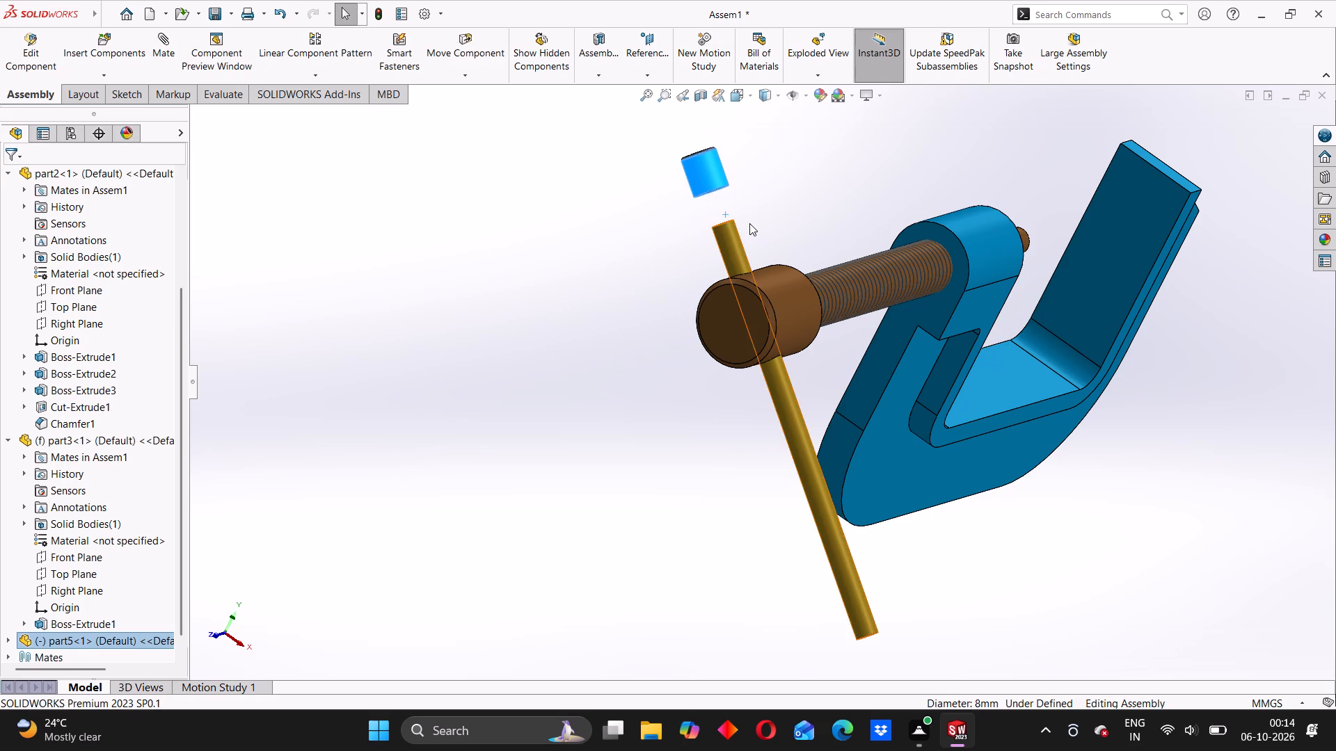
Add a Coincident mate between the inner bottom face of part5's bore and the upper end face of part3's rod.
{"action": "scroll", "coordinate": [749, 223], "scroll_direction": "down", "scroll_amount": 3}
{"action": "middle_click_drag", "start_coordinate": [742, 259], "coordinate": [694, 175]}
{"action": "left_click", "coordinate": [613, 227]}
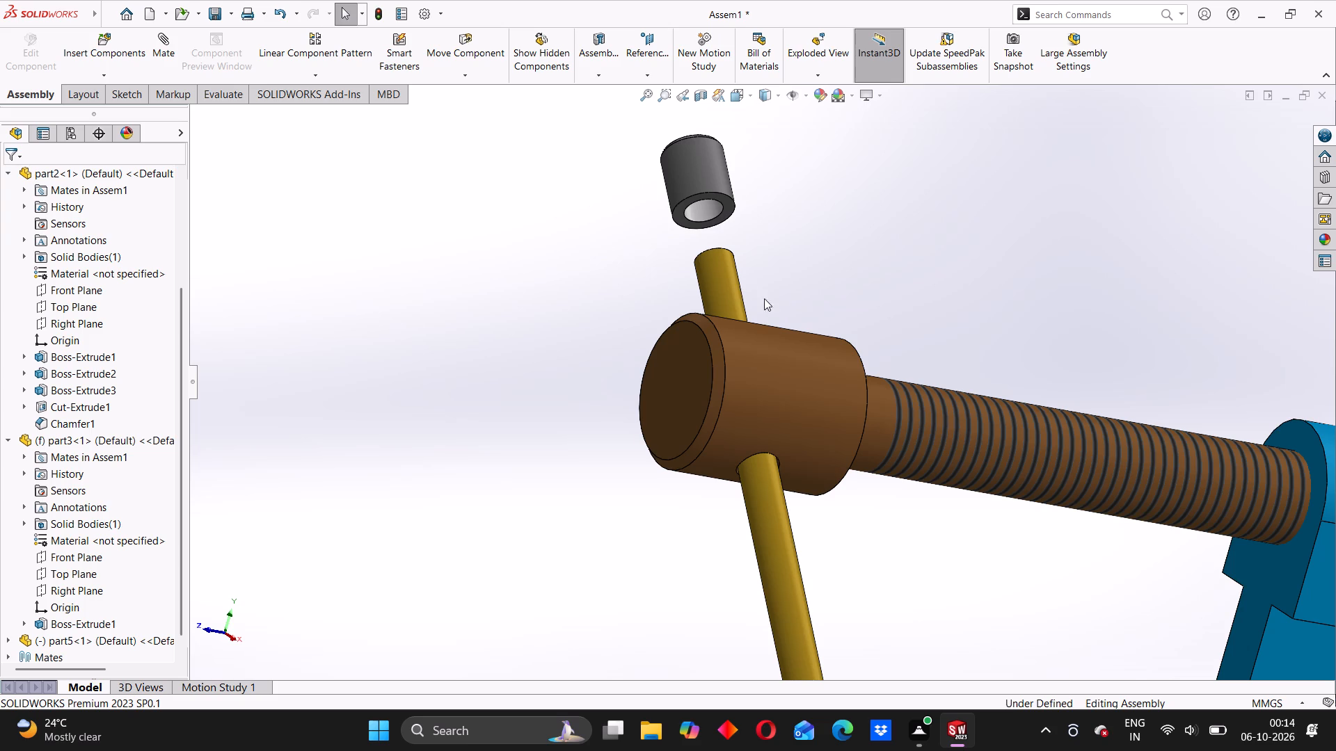
{"action": "scroll", "coordinate": [695, 205], "scroll_direction": "down", "scroll_amount": 4}
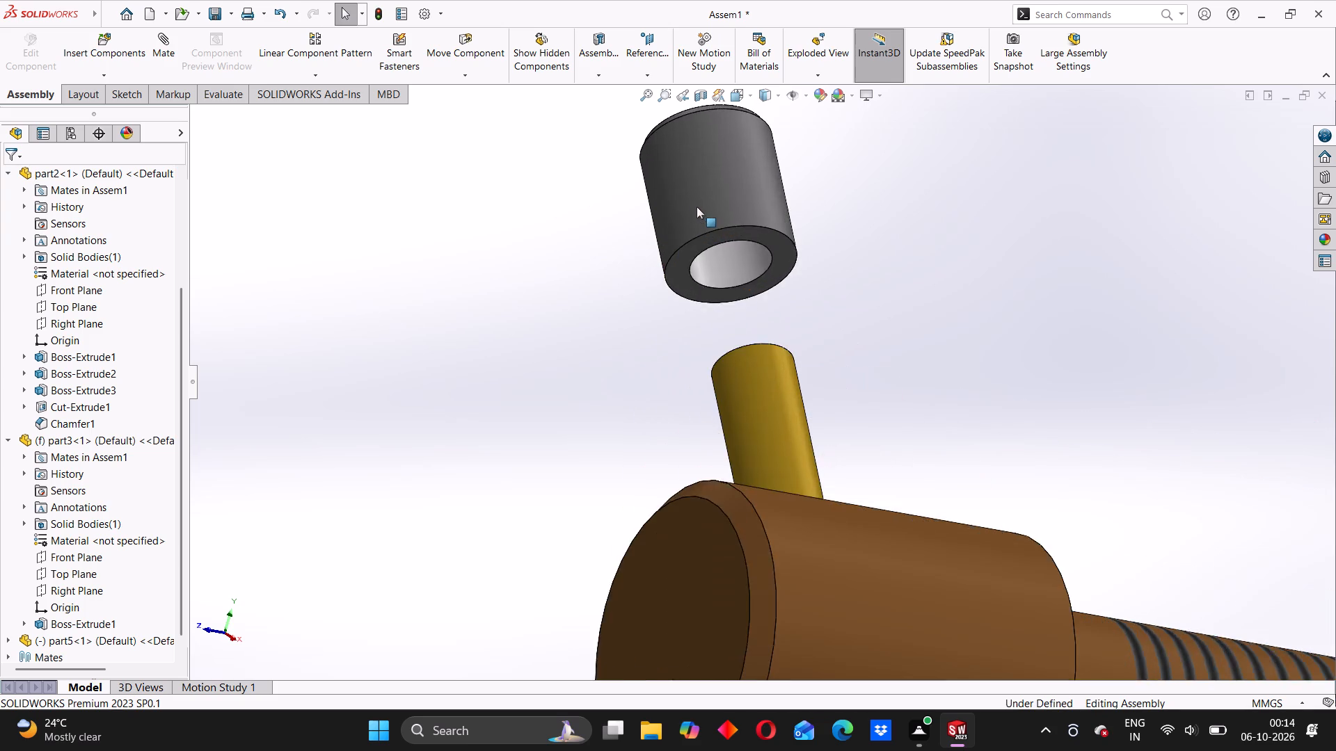
{"action": "scroll", "coordinate": [697, 207], "scroll_direction": "down", "scroll_amount": 2}
{"action": "scroll", "coordinate": [729, 255], "scroll_direction": "up", "scroll_amount": 3}
{"action": "middle_click_drag", "start_coordinate": [739, 298], "coordinate": [730, 225]}
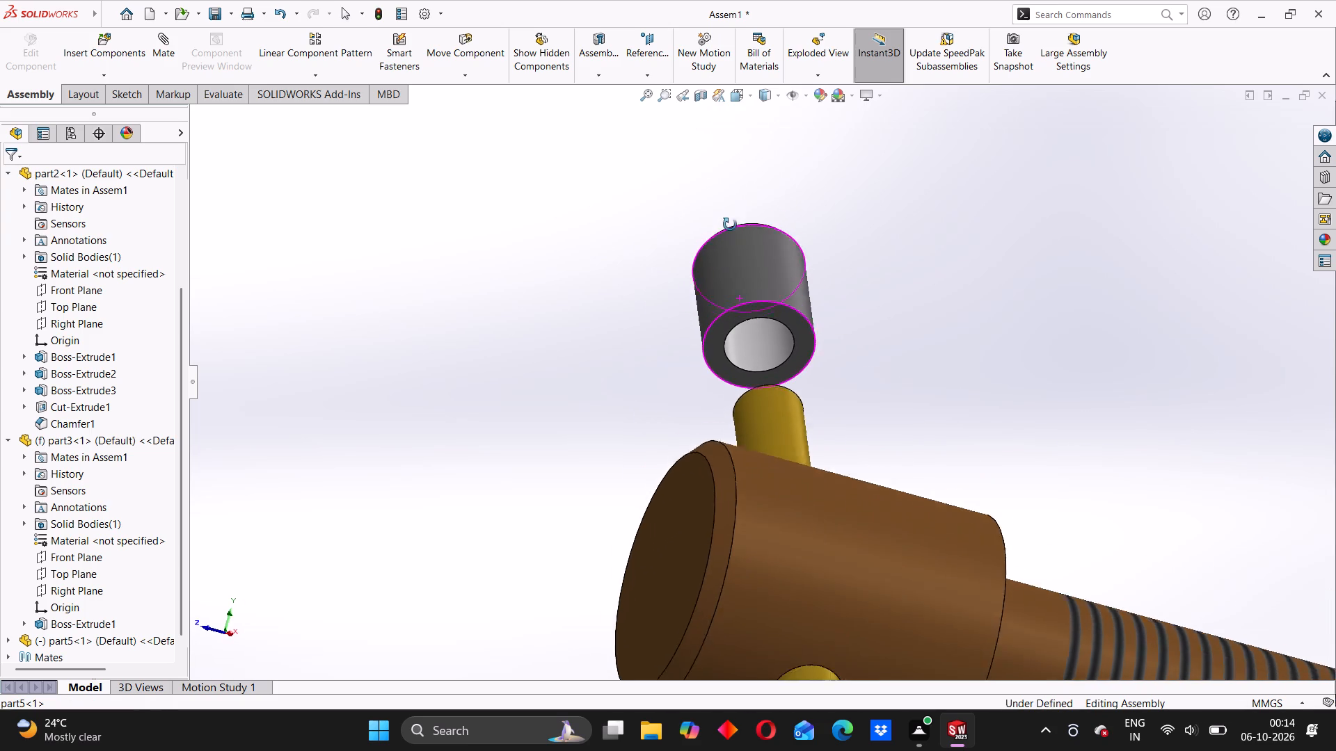
{"action": "middle_click_drag", "start_coordinate": [730, 225], "coordinate": [731, 189]}
{"action": "scroll", "coordinate": [744, 312], "scroll_direction": "down", "scroll_amount": 6}
{"action": "right_click", "coordinate": [768, 355]}
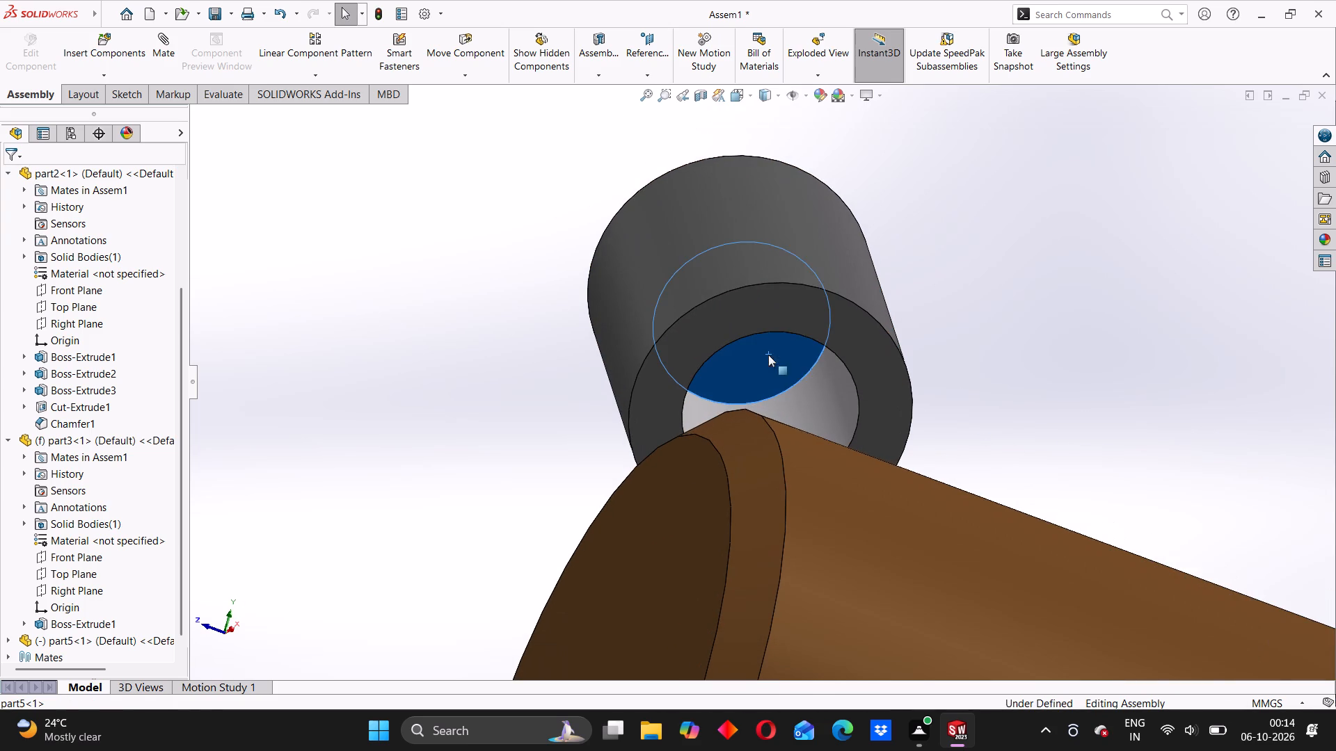
{"action": "left_click", "coordinate": [930, 186]}
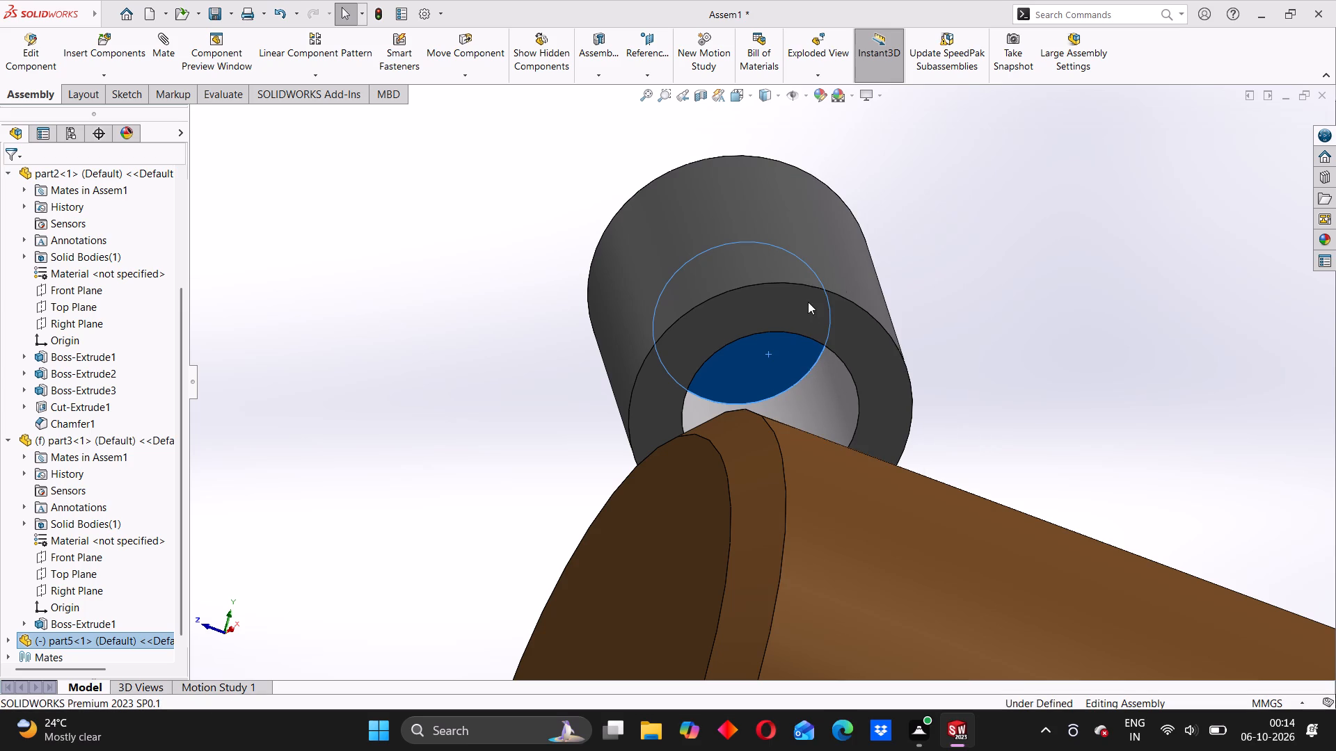
{"action": "scroll", "coordinate": [820, 326], "scroll_direction": "up", "scroll_amount": 2}
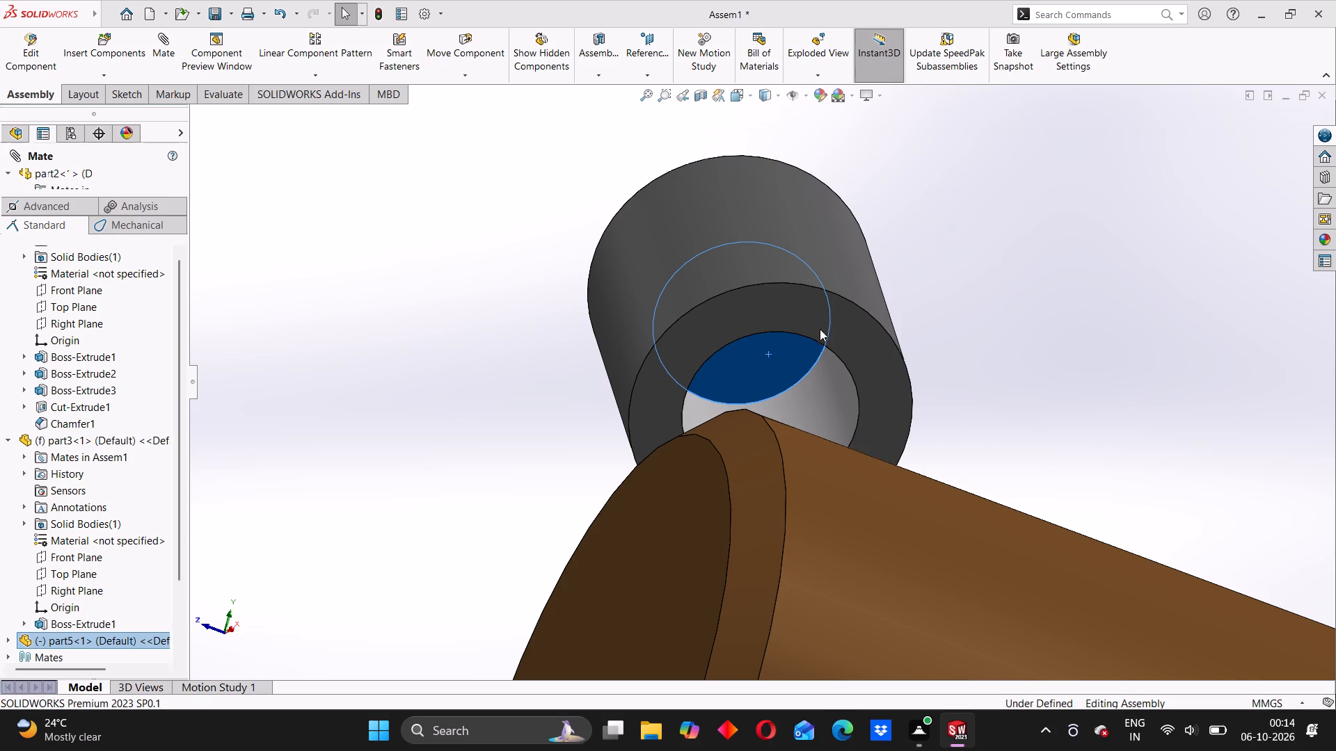
{"action": "scroll", "coordinate": [797, 364], "scroll_direction": "up", "scroll_amount": 3}
{"action": "middle_click_drag", "start_coordinate": [774, 390], "coordinate": [868, 516]}
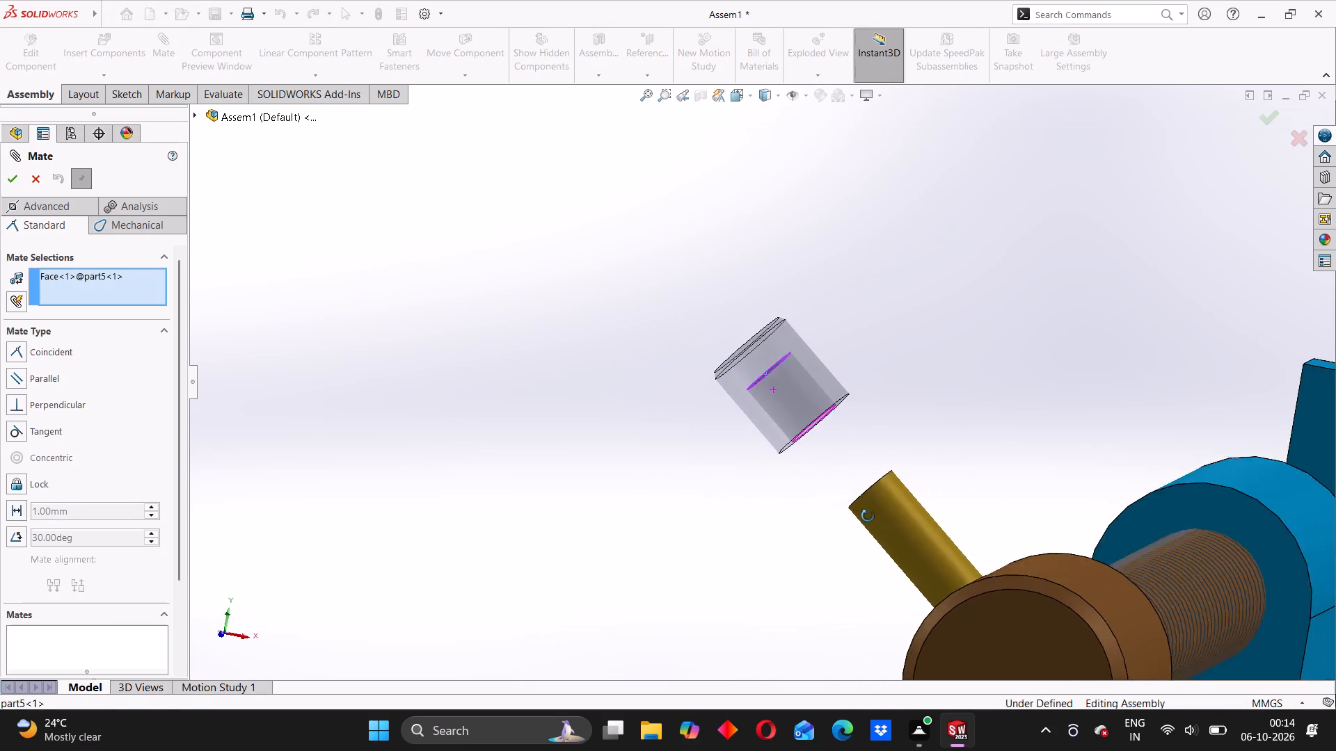
{"action": "middle_click_drag", "start_coordinate": [868, 516], "coordinate": [946, 559]}
{"action": "scroll", "coordinate": [912, 577], "scroll_direction": "down", "scroll_amount": 1}
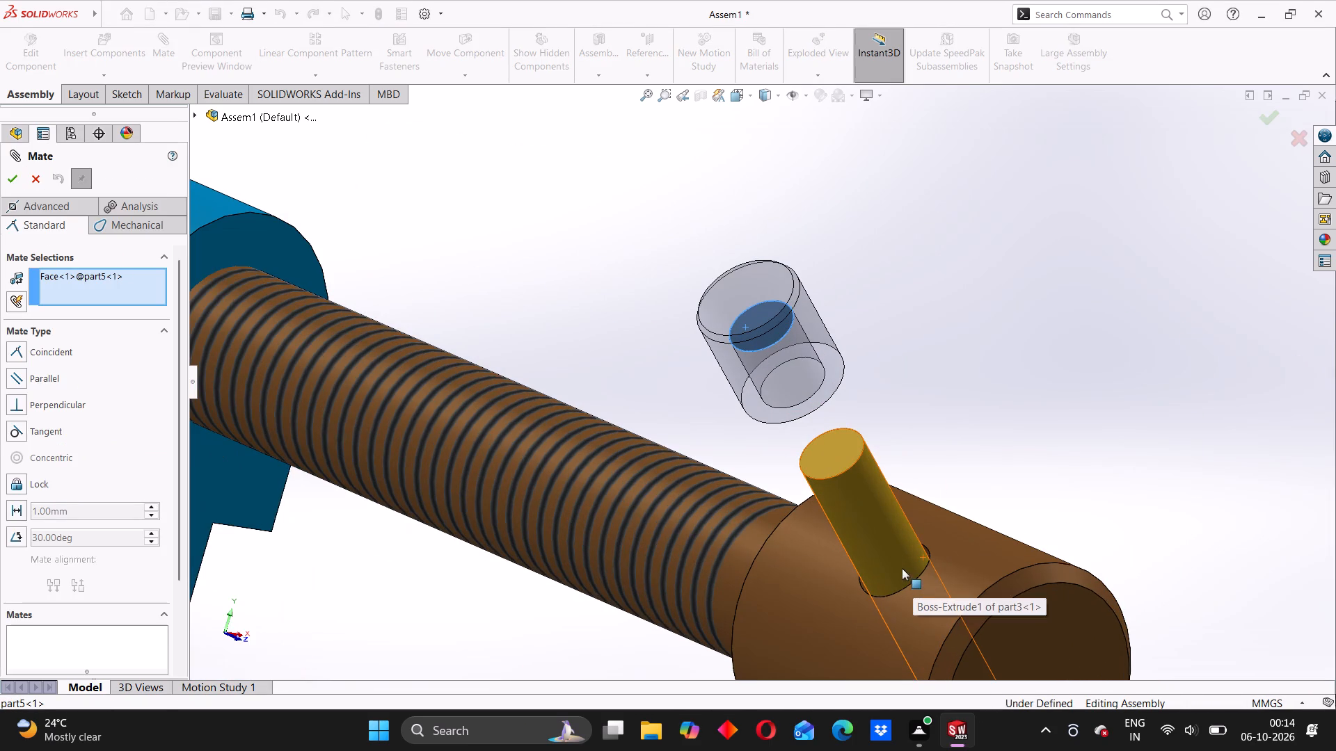
{"action": "left_click", "coordinate": [837, 462]}
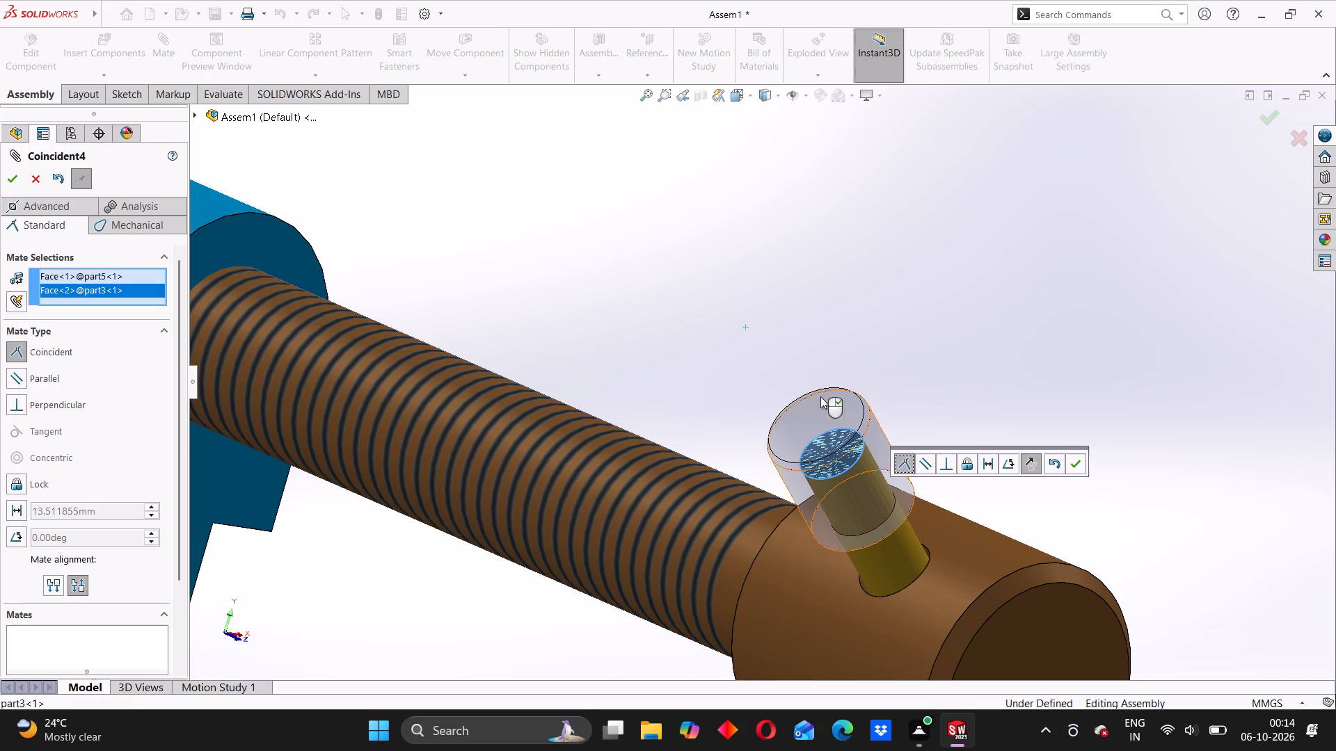
{"action": "left_click", "coordinate": [1079, 467]}
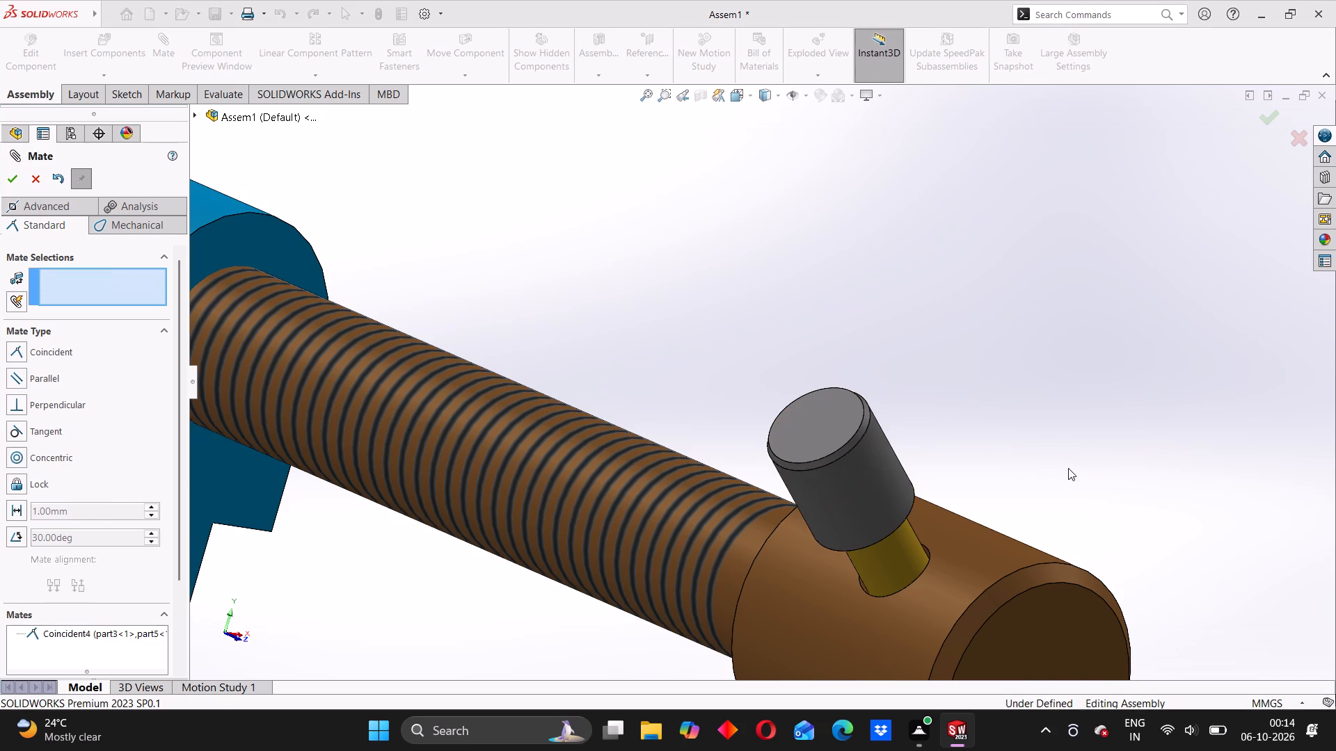
Try dragging the mated part5 cap toward the rod's free lower end, and finish the Mate command.
{"action": "scroll", "coordinate": [1017, 478], "scroll_direction": "up", "scroll_amount": 2}
{"action": "middle_click_drag", "start_coordinate": [1017, 478], "coordinate": [960, 467]}
{"action": "scroll", "coordinate": [950, 462], "scroll_direction": "up", "scroll_amount": 7}
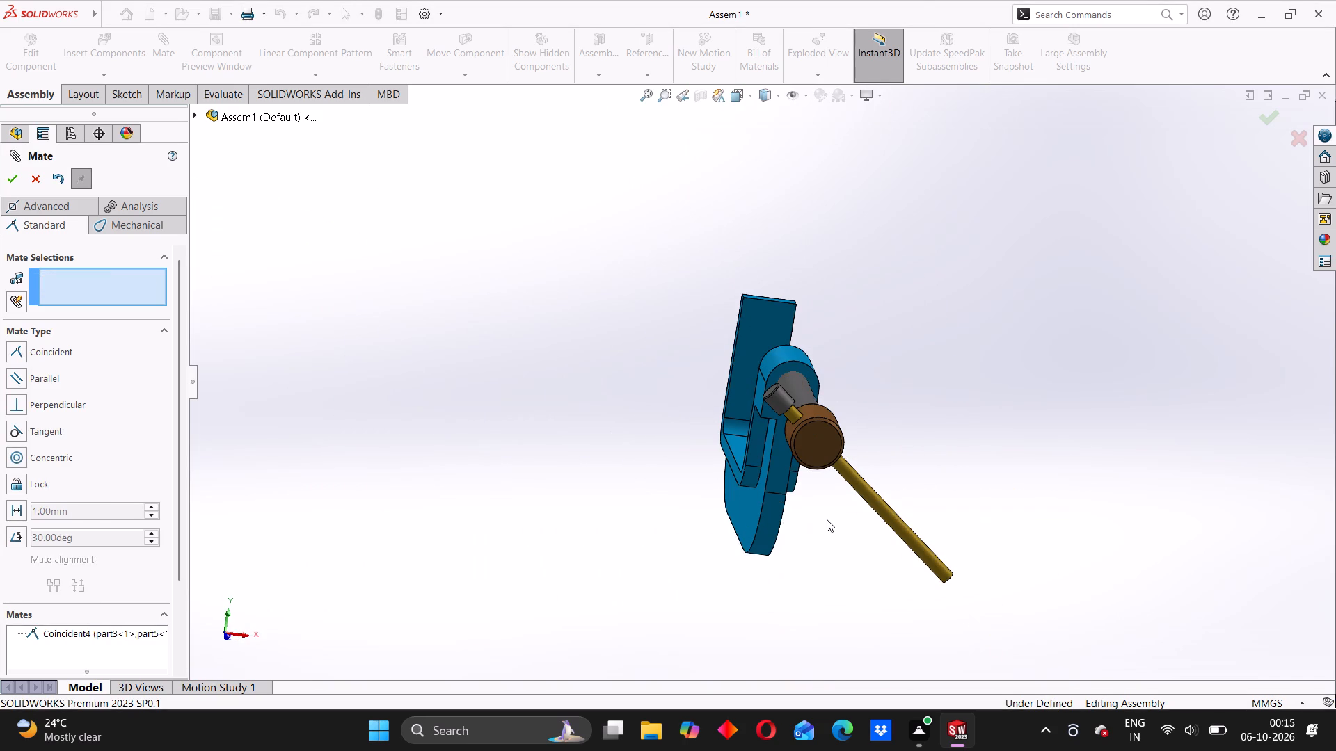
{"action": "scroll", "coordinate": [827, 514], "scroll_direction": "up", "scroll_amount": 3}
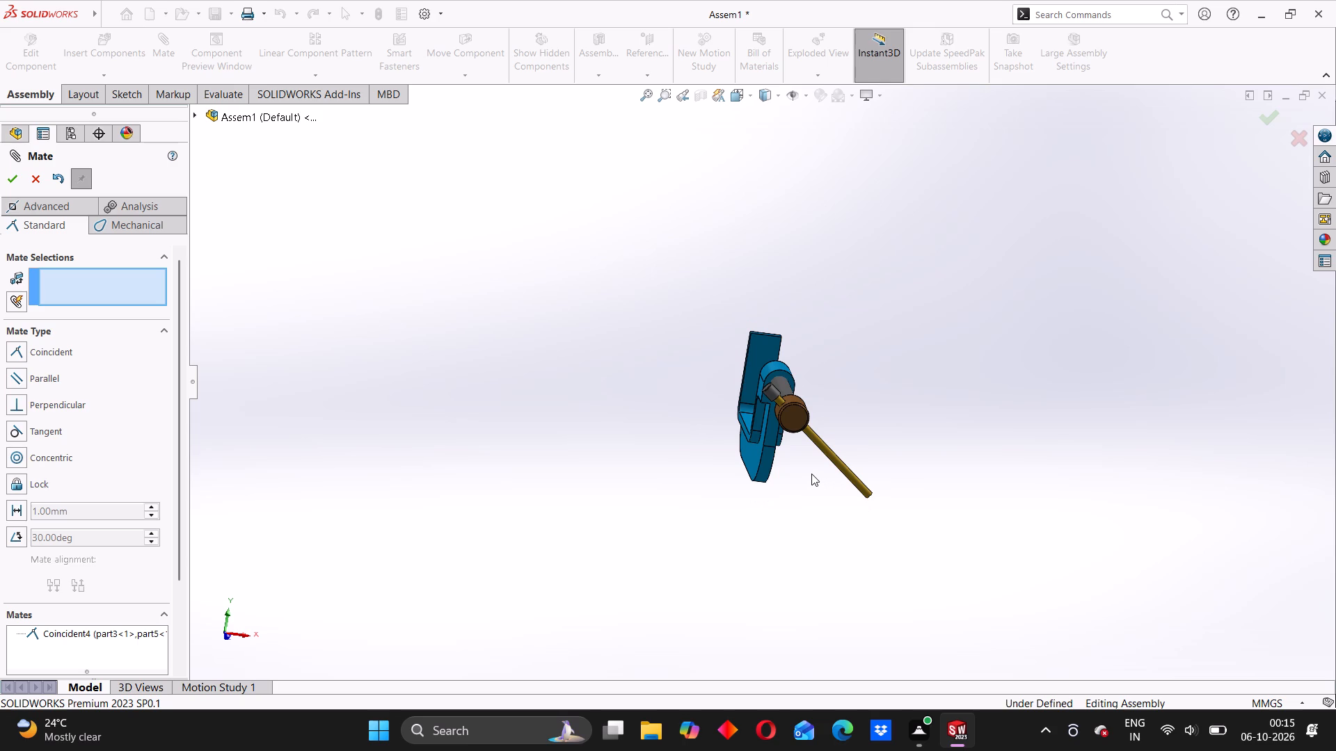
{"action": "middle_click_drag", "start_coordinate": [829, 426], "coordinate": [770, 414]}
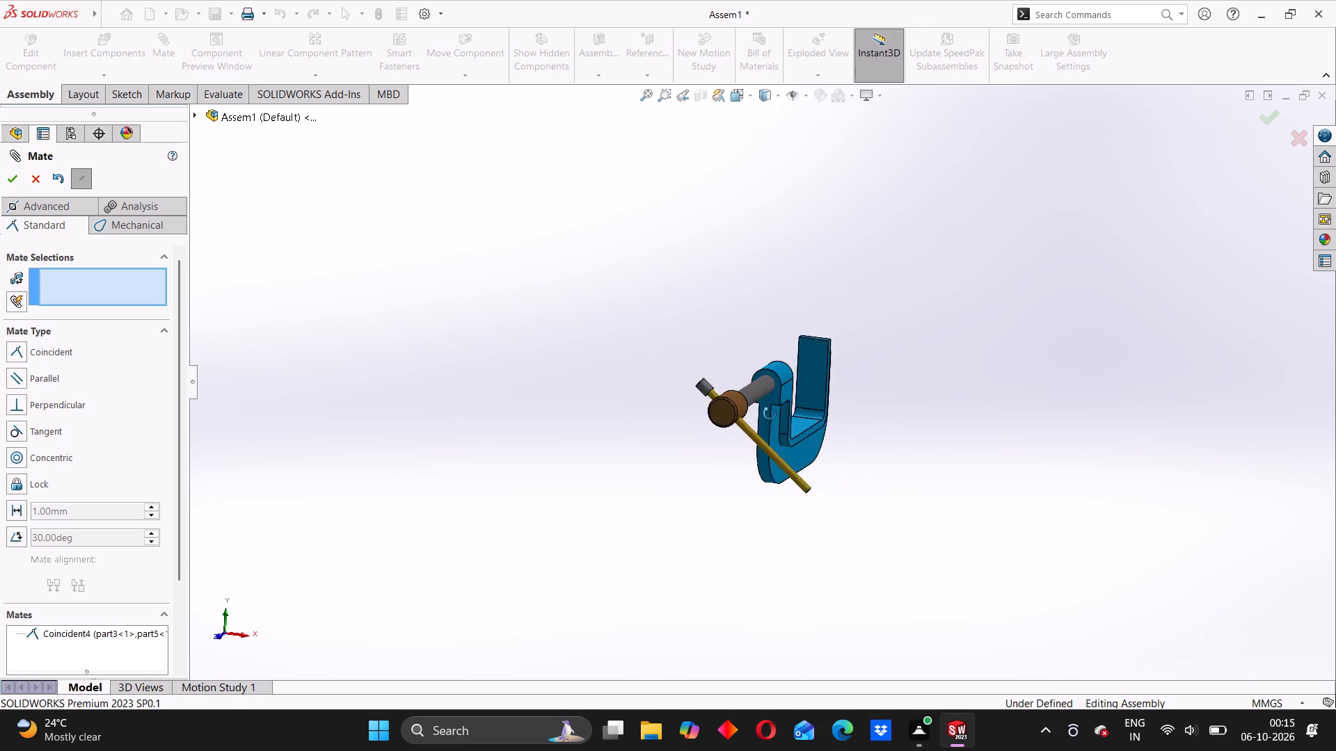
{"action": "middle_click_drag", "start_coordinate": [770, 414], "coordinate": [763, 412]}
{"action": "scroll", "coordinate": [710, 394], "scroll_direction": "down", "scroll_amount": 5}
{"action": "left_click_drag", "start_coordinate": [636, 360], "coordinate": [695, 572], "text": "ctrl"}
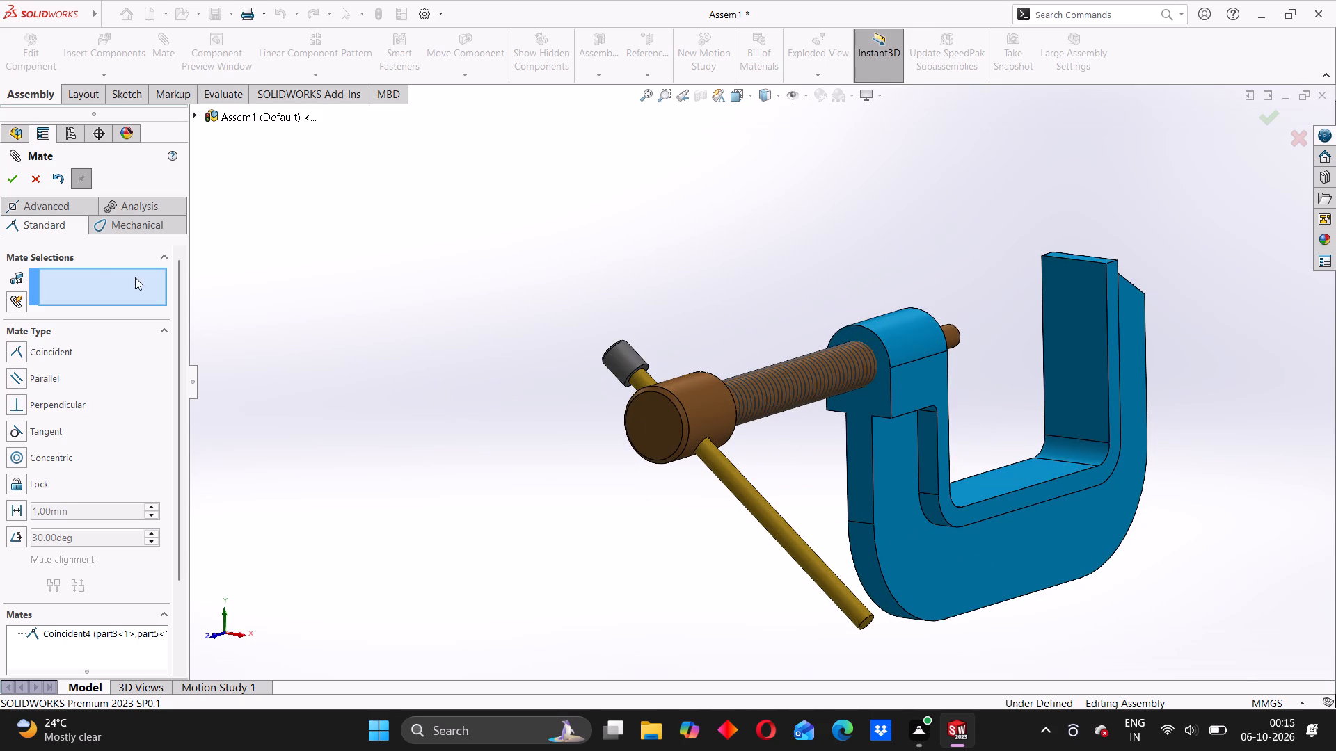
{"action": "left_click", "coordinate": [14, 168]}
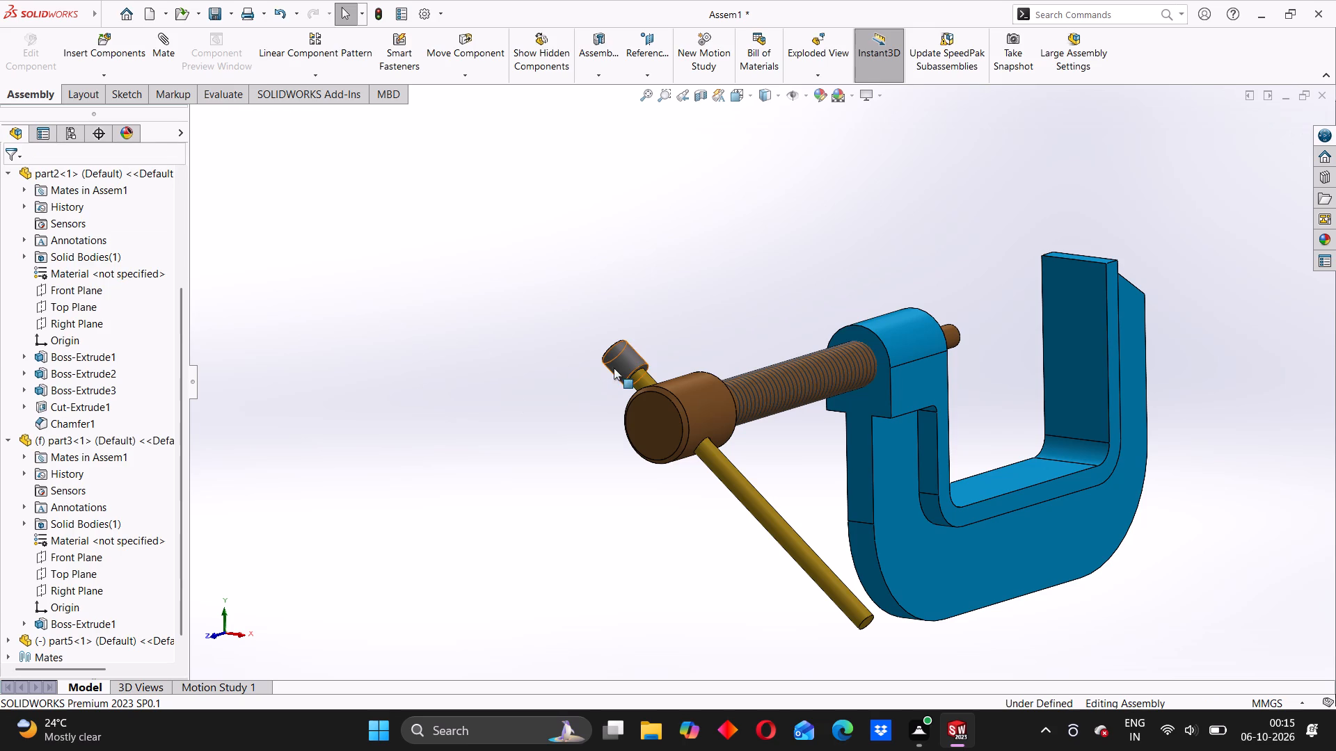
Copy part5's cap and place the copy beside the free lower end of part3's rod.
{"action": "left_click_drag", "start_coordinate": [618, 362], "coordinate": [642, 583], "text": "ctrl"}
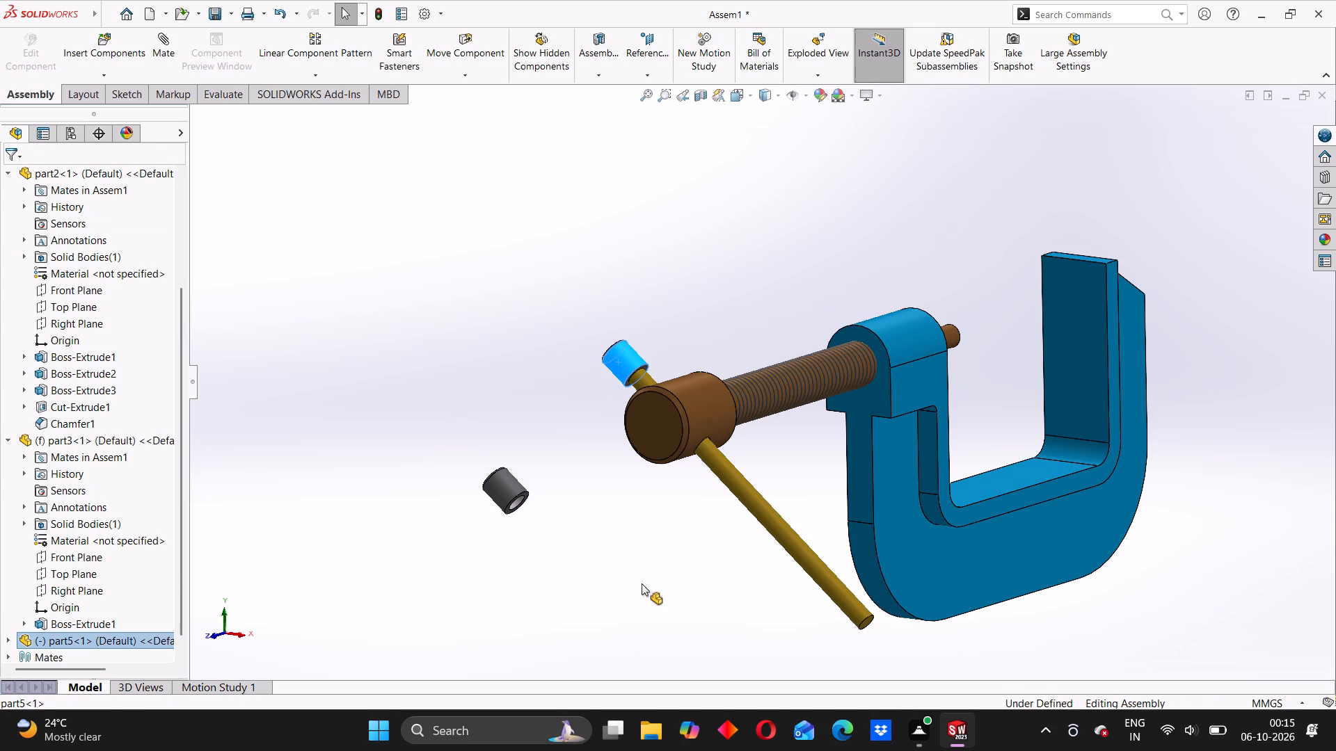
{"action": "left_click_drag", "start_coordinate": [642, 583], "coordinate": [769, 613], "text": "ctrl"}
{"action": "scroll", "coordinate": [802, 599], "scroll_direction": "down", "scroll_amount": 3}
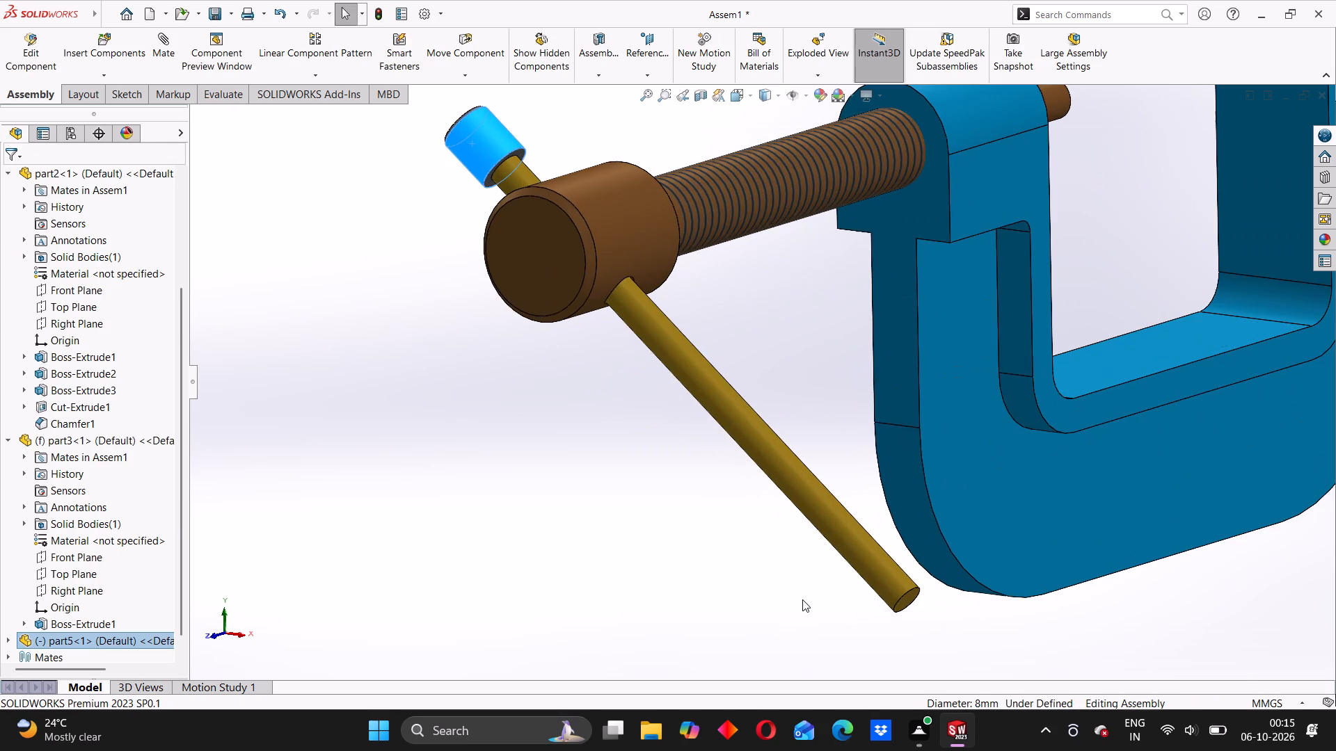
{"action": "scroll", "coordinate": [789, 593], "scroll_direction": "up", "scroll_amount": 7}
{"action": "left_click", "coordinate": [645, 274]}
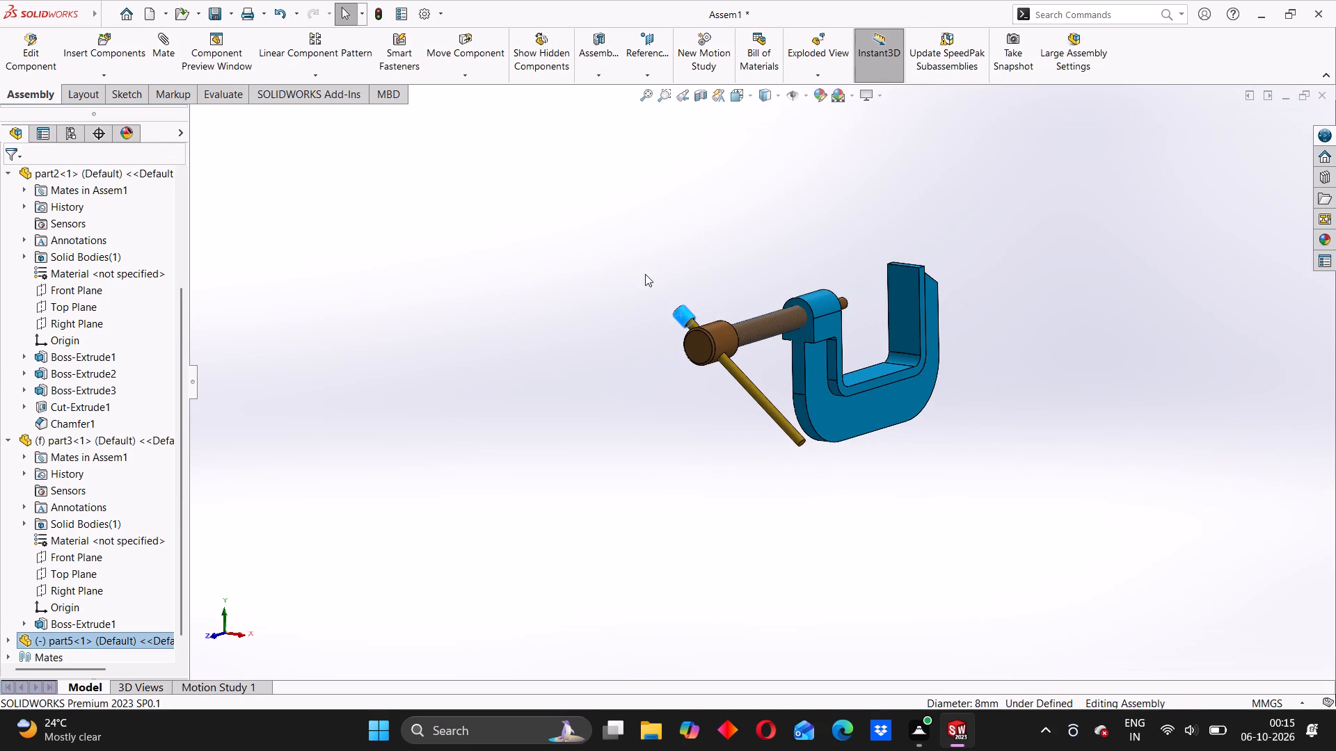
{"action": "scroll", "coordinate": [668, 310], "scroll_direction": "down", "scroll_amount": 2}
{"action": "left_click_drag", "start_coordinate": [697, 323], "coordinate": [695, 346], "text": "ctrl"}
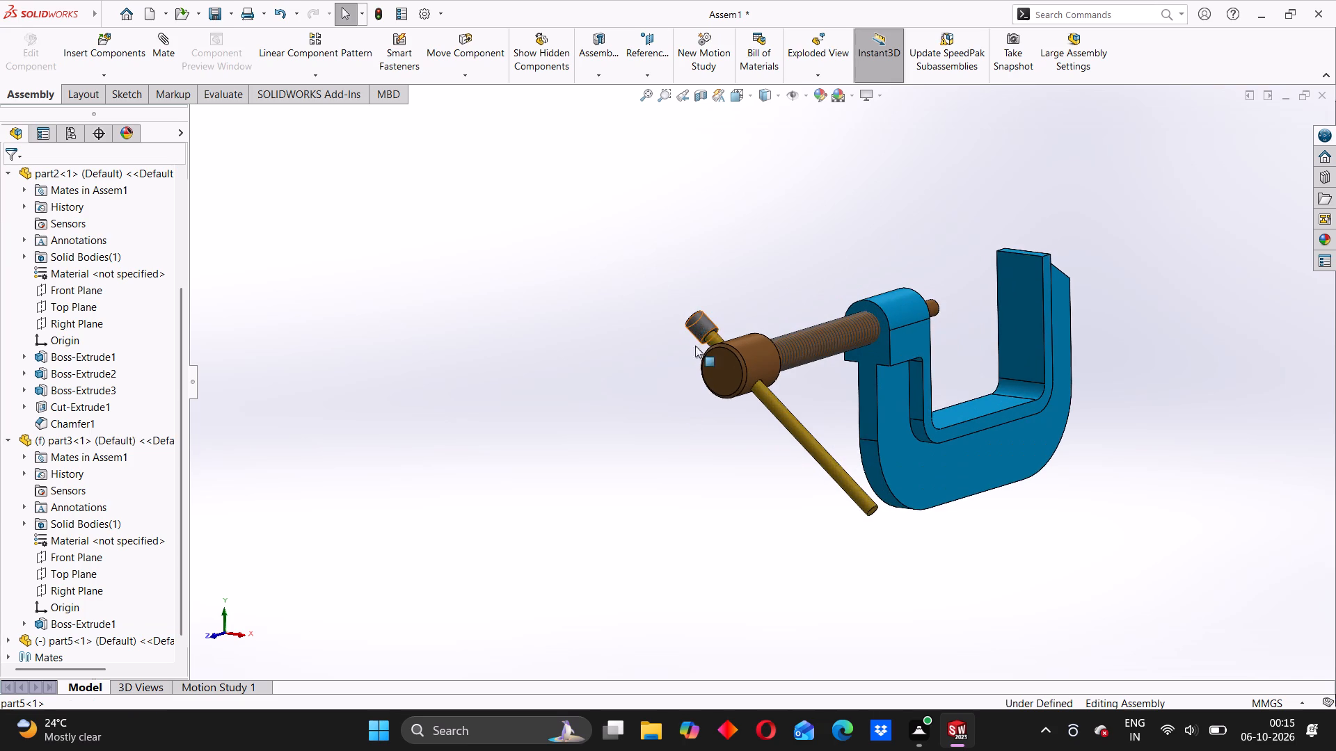
{"action": "left_click_drag", "start_coordinate": [695, 346], "coordinate": [813, 517], "text": "ctrl"}
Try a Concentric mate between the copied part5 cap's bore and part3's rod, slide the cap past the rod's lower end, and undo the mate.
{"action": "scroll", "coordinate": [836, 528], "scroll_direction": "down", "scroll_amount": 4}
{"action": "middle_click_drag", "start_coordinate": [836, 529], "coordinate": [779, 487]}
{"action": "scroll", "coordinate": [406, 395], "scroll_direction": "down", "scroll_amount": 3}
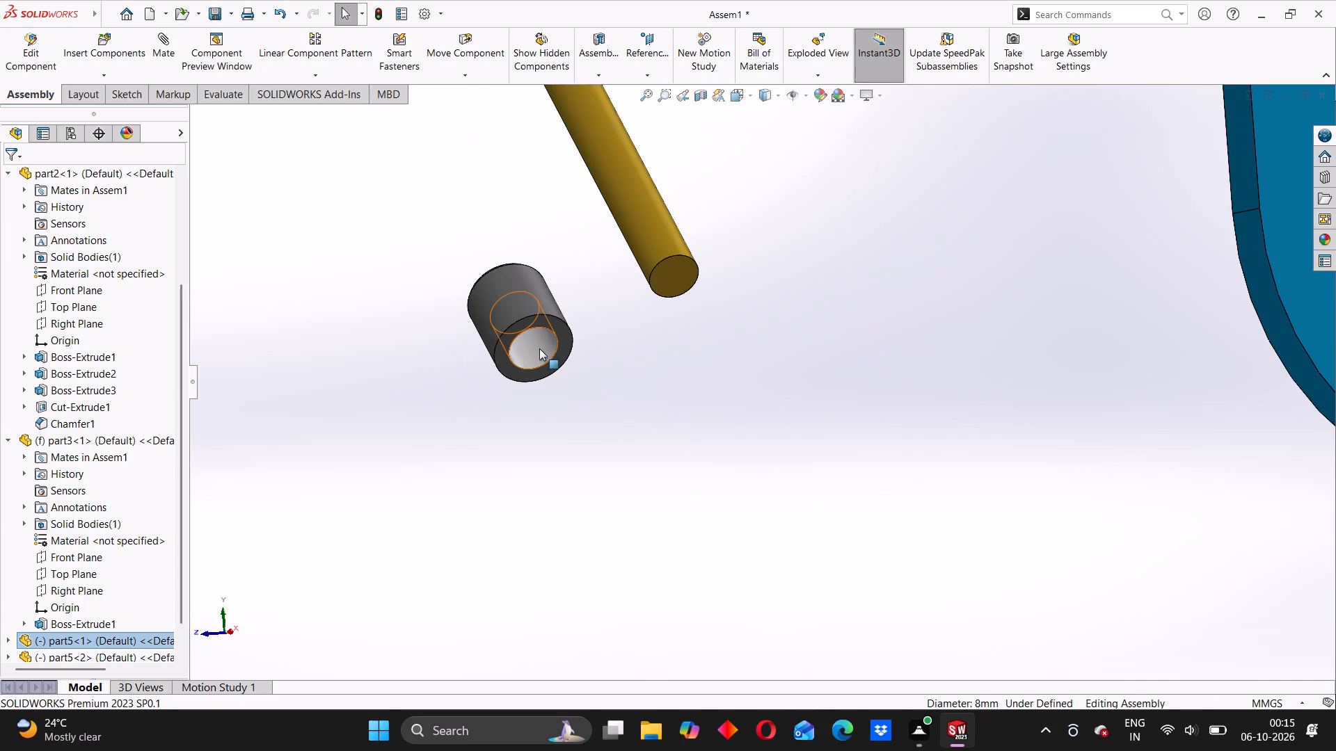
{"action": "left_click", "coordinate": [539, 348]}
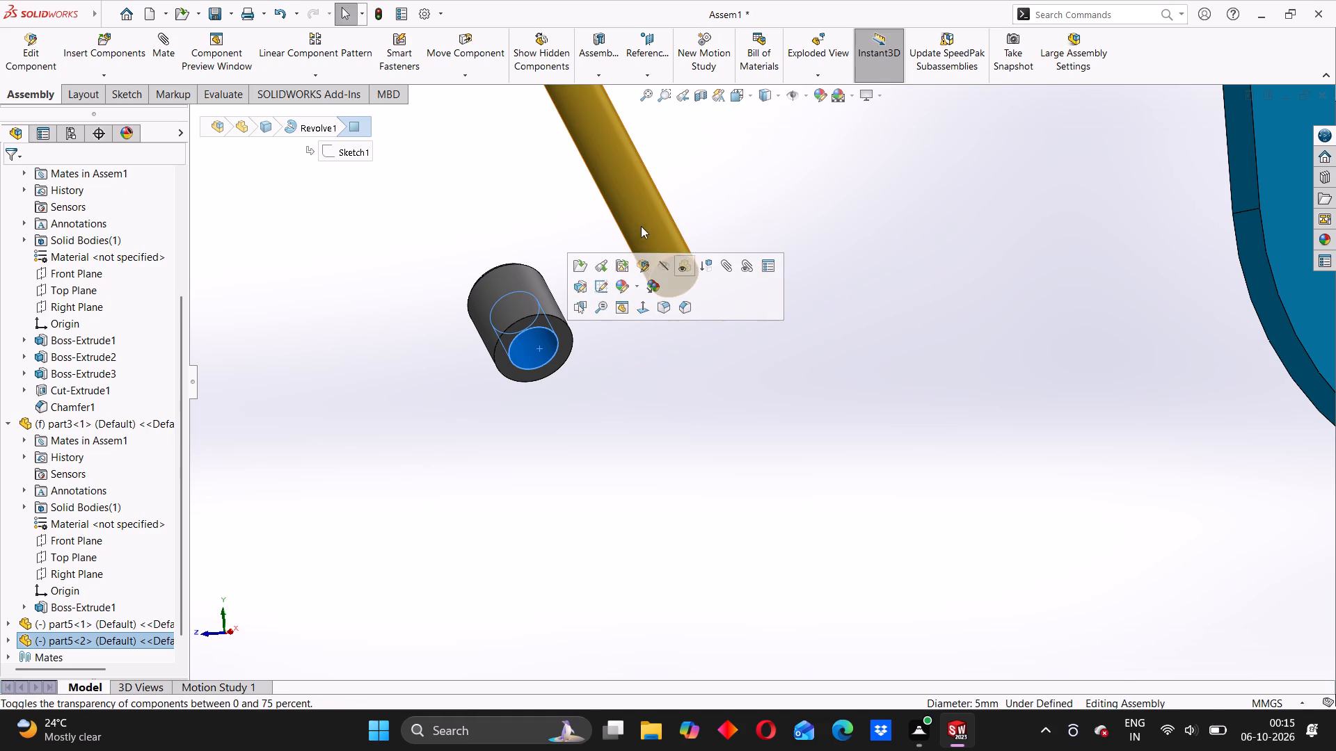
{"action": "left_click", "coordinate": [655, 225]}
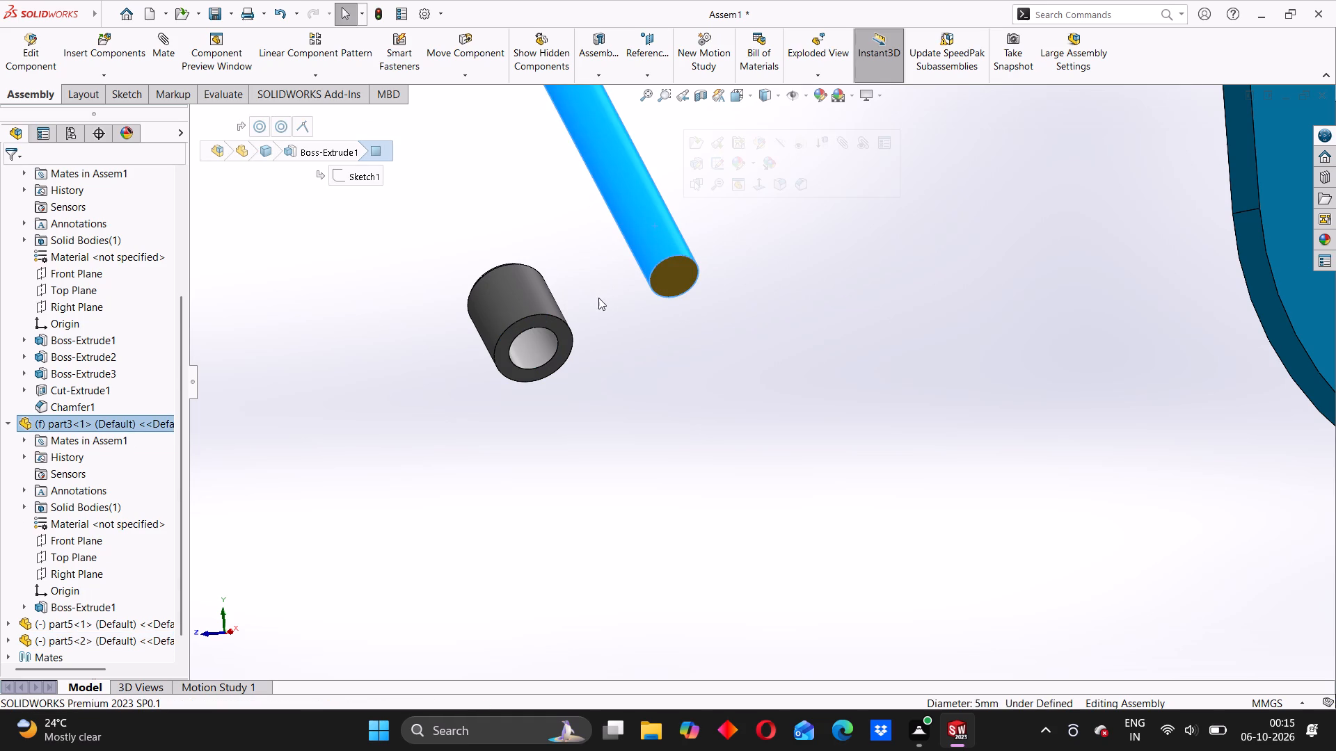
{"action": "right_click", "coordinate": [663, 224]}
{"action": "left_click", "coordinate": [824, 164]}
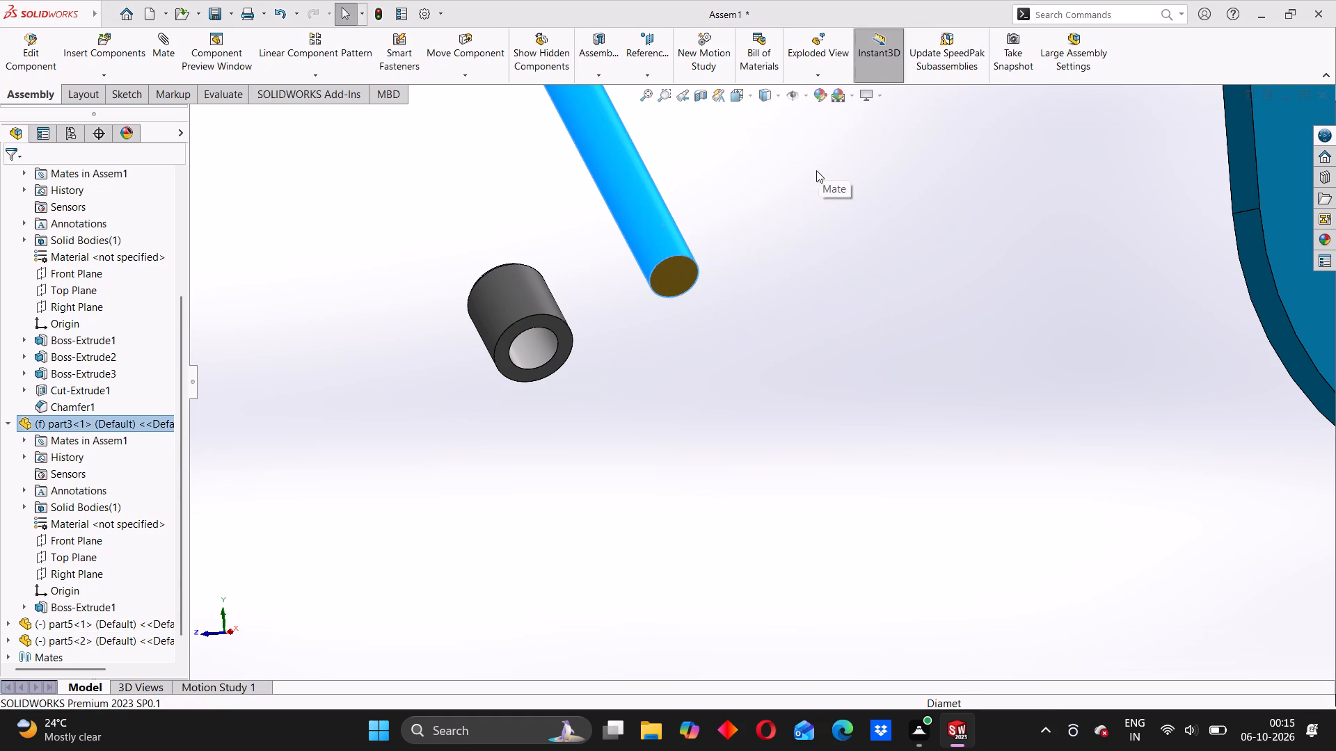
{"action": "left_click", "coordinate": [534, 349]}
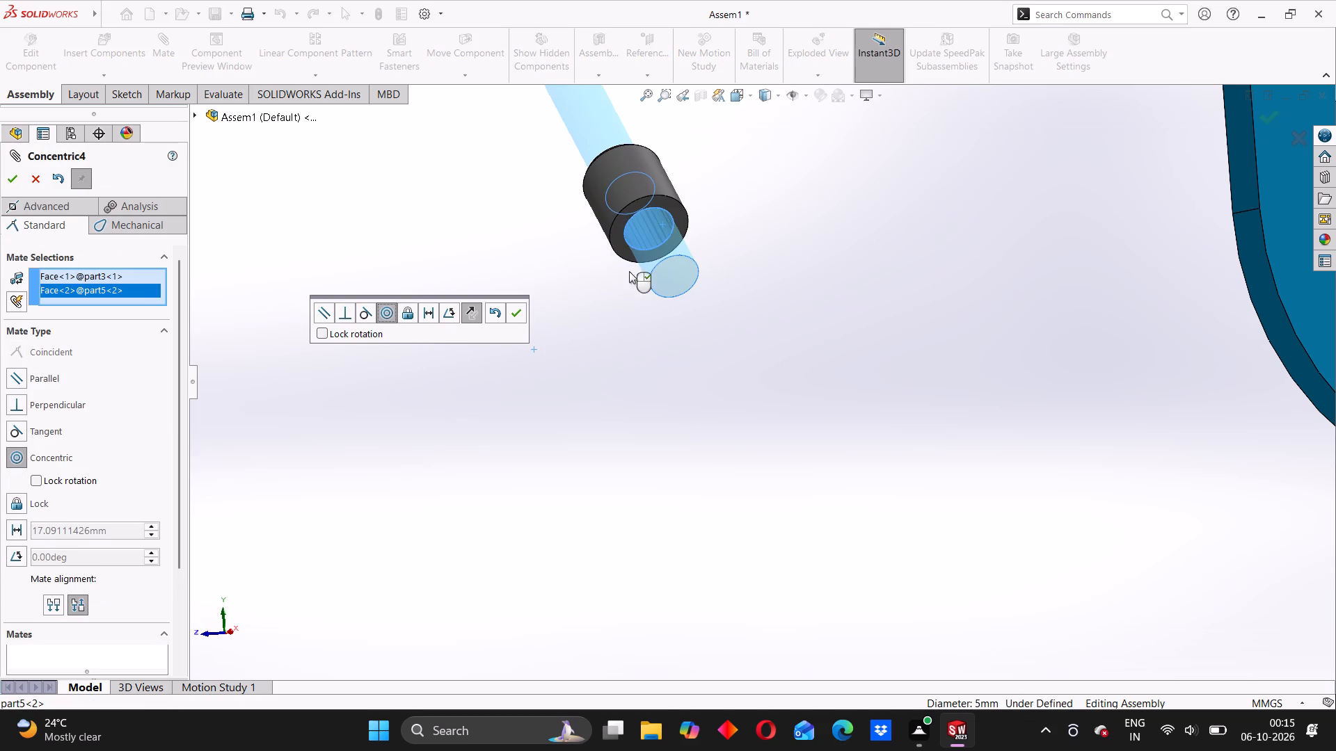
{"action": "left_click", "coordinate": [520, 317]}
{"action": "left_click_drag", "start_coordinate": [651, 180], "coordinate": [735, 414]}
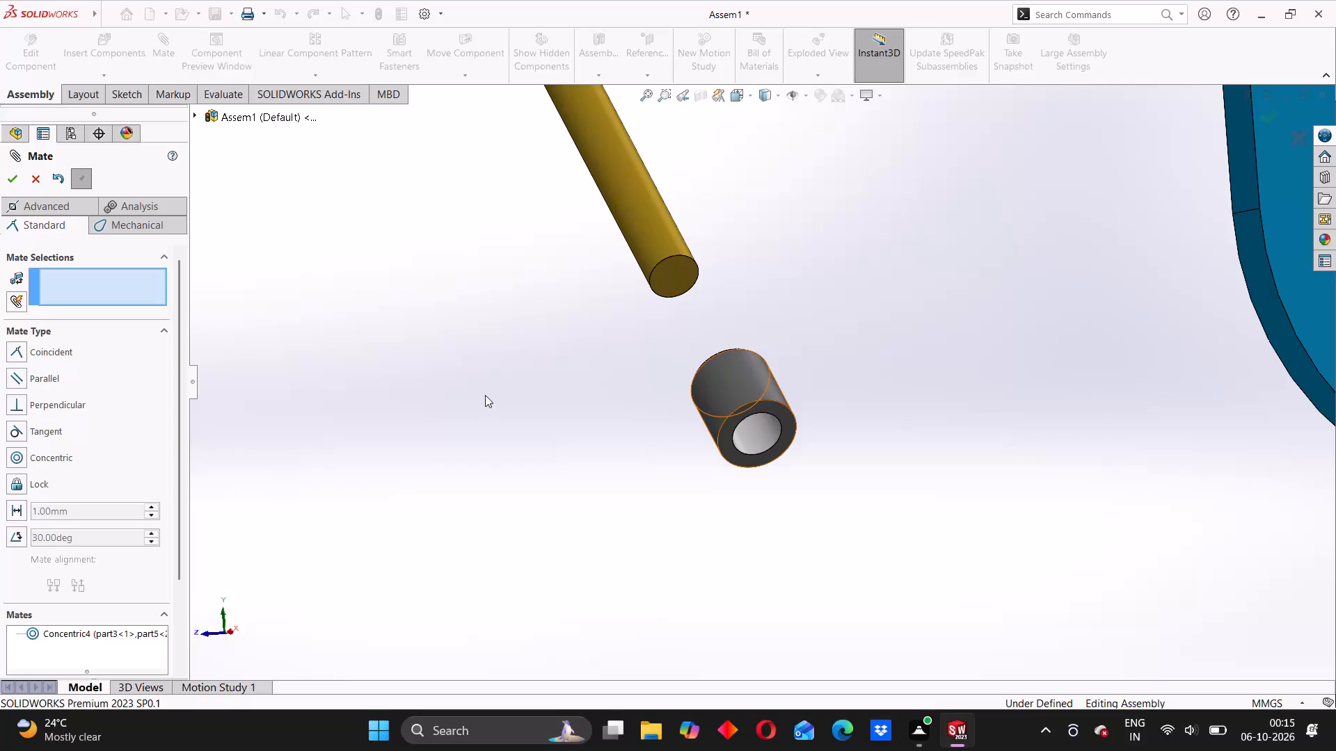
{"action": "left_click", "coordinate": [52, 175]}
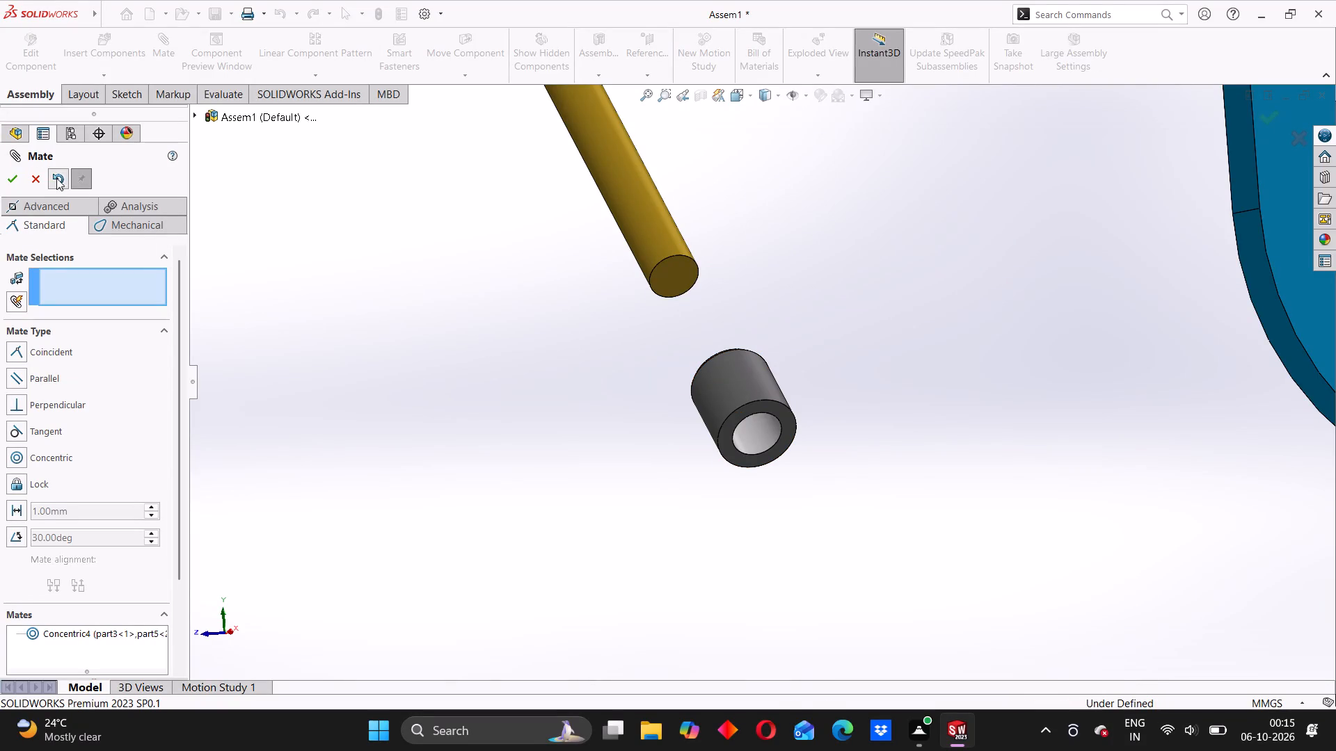
Add a Concentric mate between the copied part5 cap's bore and part3's rod, flipping the alignment so the bore opens toward the rod.
{"action": "left_click", "coordinate": [527, 345]}
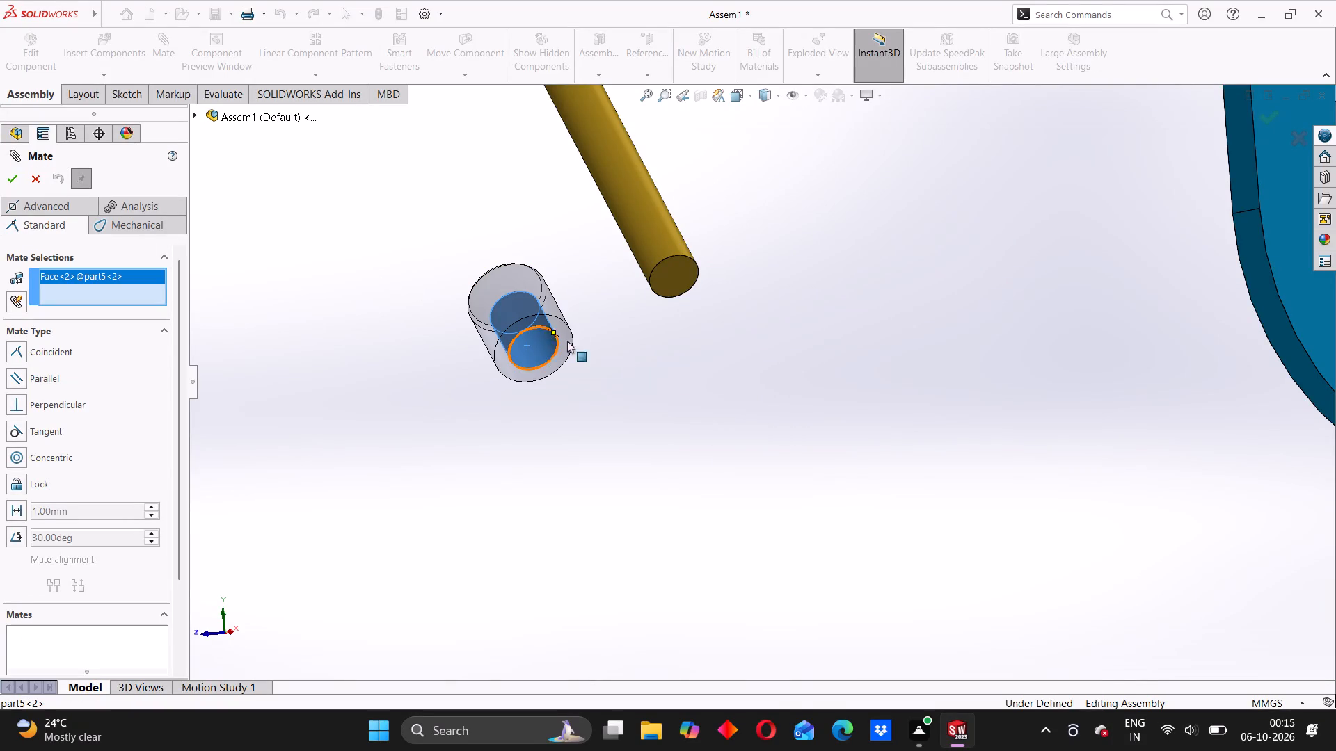
{"action": "left_click", "coordinate": [660, 245]}
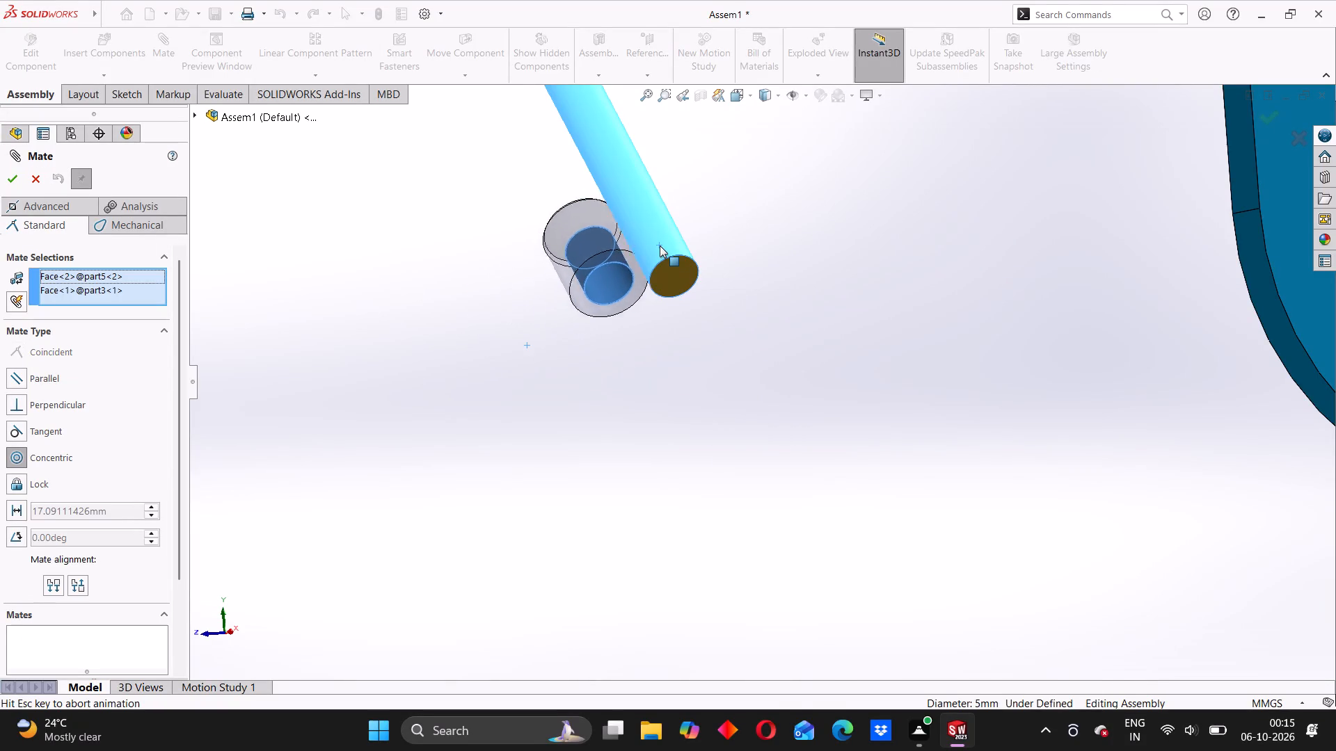
{"action": "left_click", "coordinate": [593, 207]}
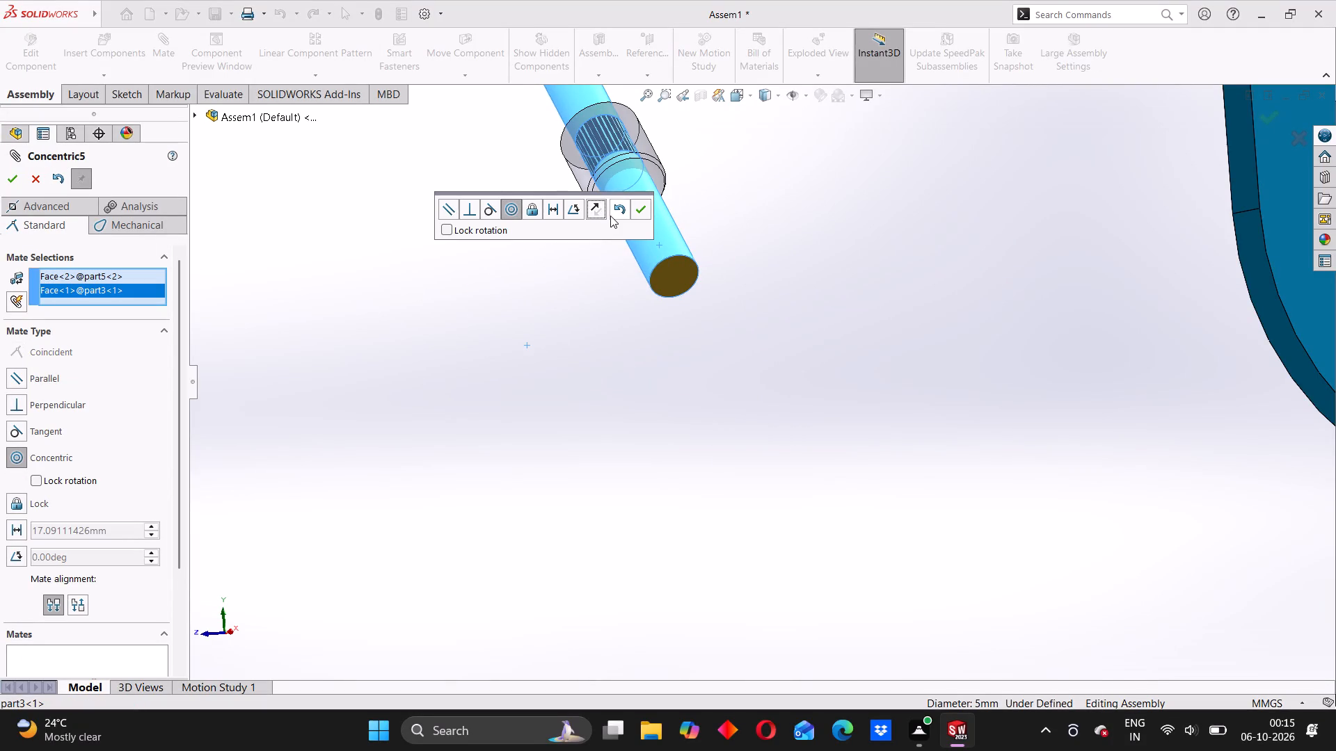
{"action": "left_click", "coordinate": [638, 212]}
Slide the copied part5 cap along the rod axis past the rod's lower end, leaving a gap between them.
{"action": "left_click_drag", "start_coordinate": [627, 147], "coordinate": [767, 250]}
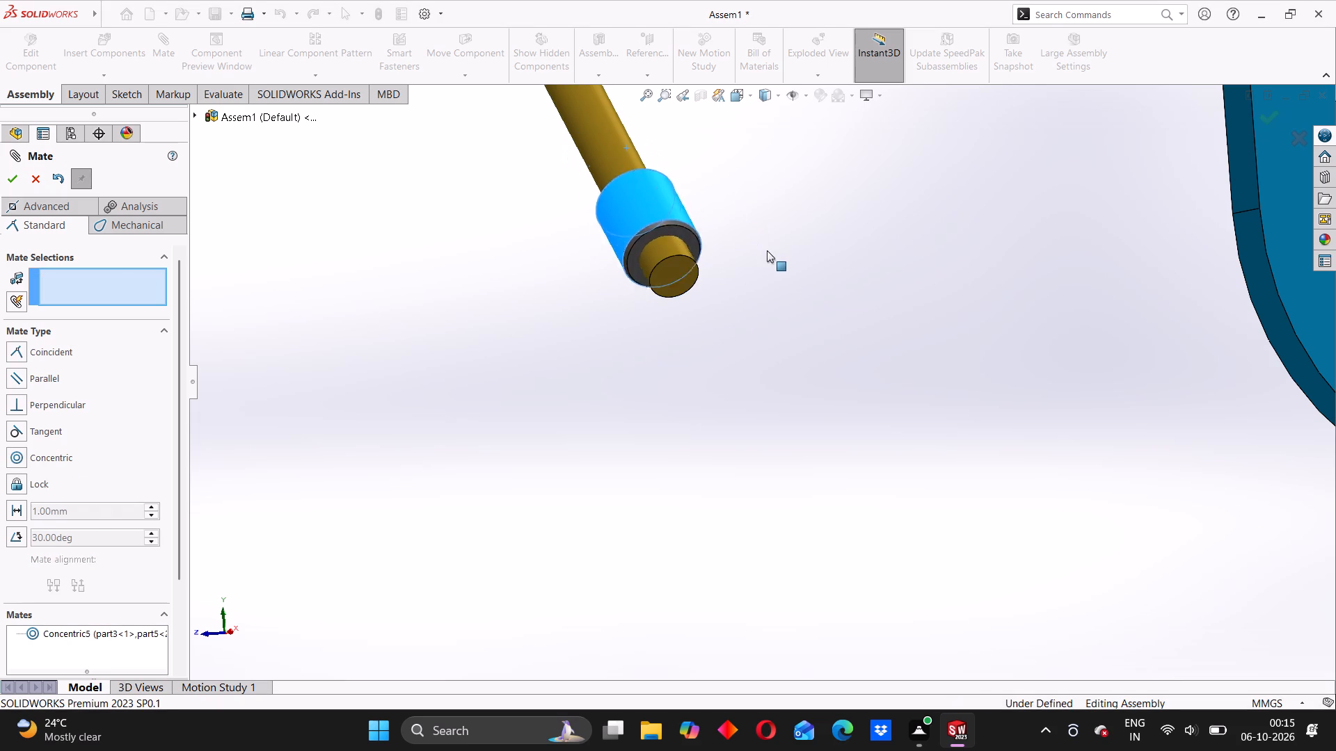
{"action": "left_click_drag", "start_coordinate": [767, 250], "coordinate": [768, 334]}
{"action": "middle_click_drag", "start_coordinate": [623, 356], "coordinate": [752, 427]}
{"action": "left_click_drag", "start_coordinate": [640, 300], "coordinate": [733, 356]}
Add a Coincident mate between the inner bottom face of the copied part5's bore and the lower end face of part3's rod.
{"action": "scroll", "coordinate": [678, 344], "scroll_direction": "down", "scroll_amount": 4}
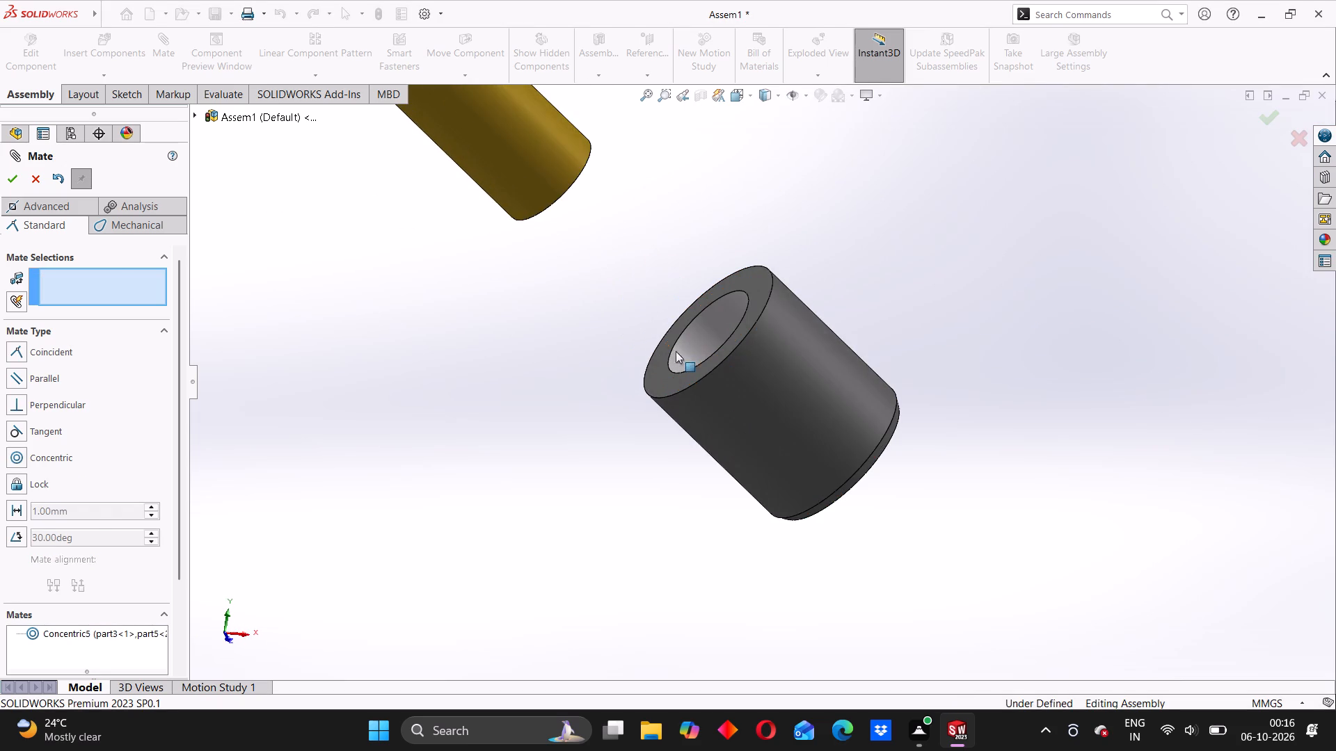
{"action": "middle_click_drag", "start_coordinate": [671, 360], "coordinate": [747, 474]}
{"action": "left_click", "coordinate": [739, 353]}
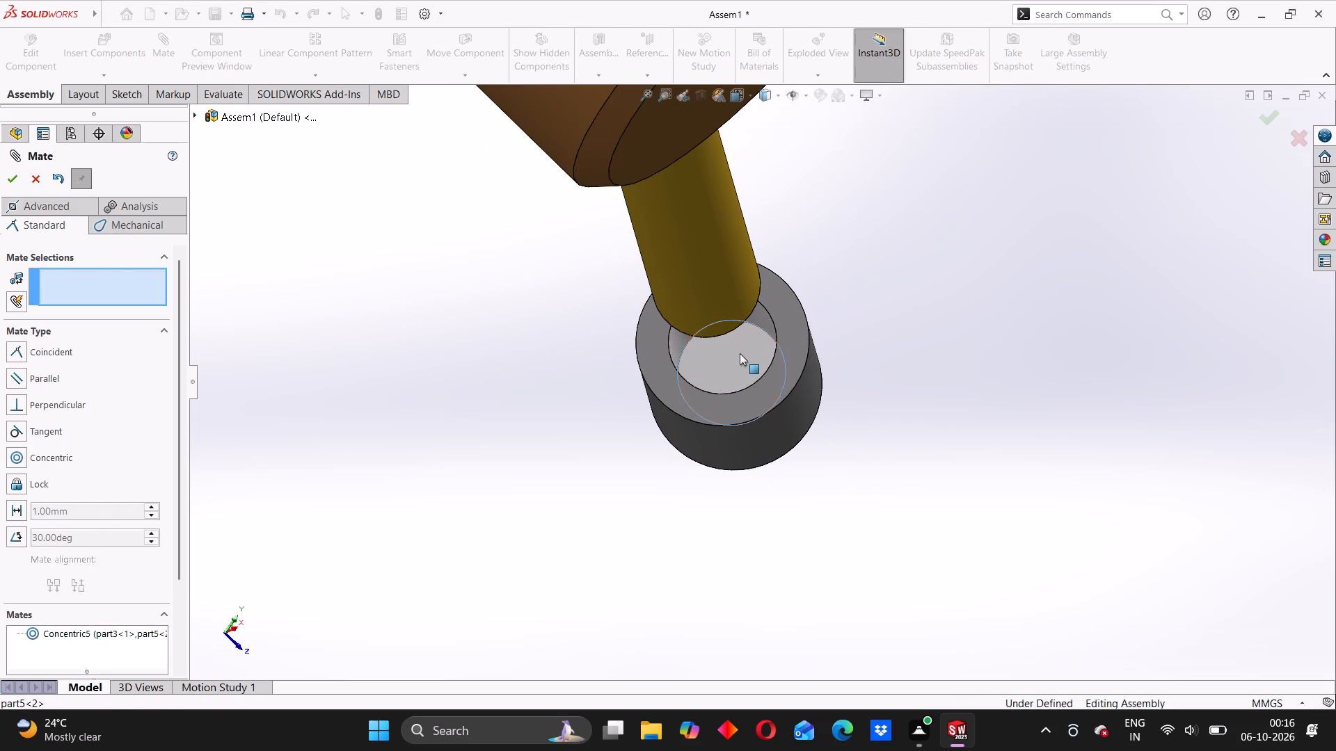
{"action": "scroll", "coordinate": [758, 396], "scroll_direction": "up", "scroll_amount": 3}
{"action": "middle_click_drag", "start_coordinate": [754, 421], "coordinate": [604, 366]}
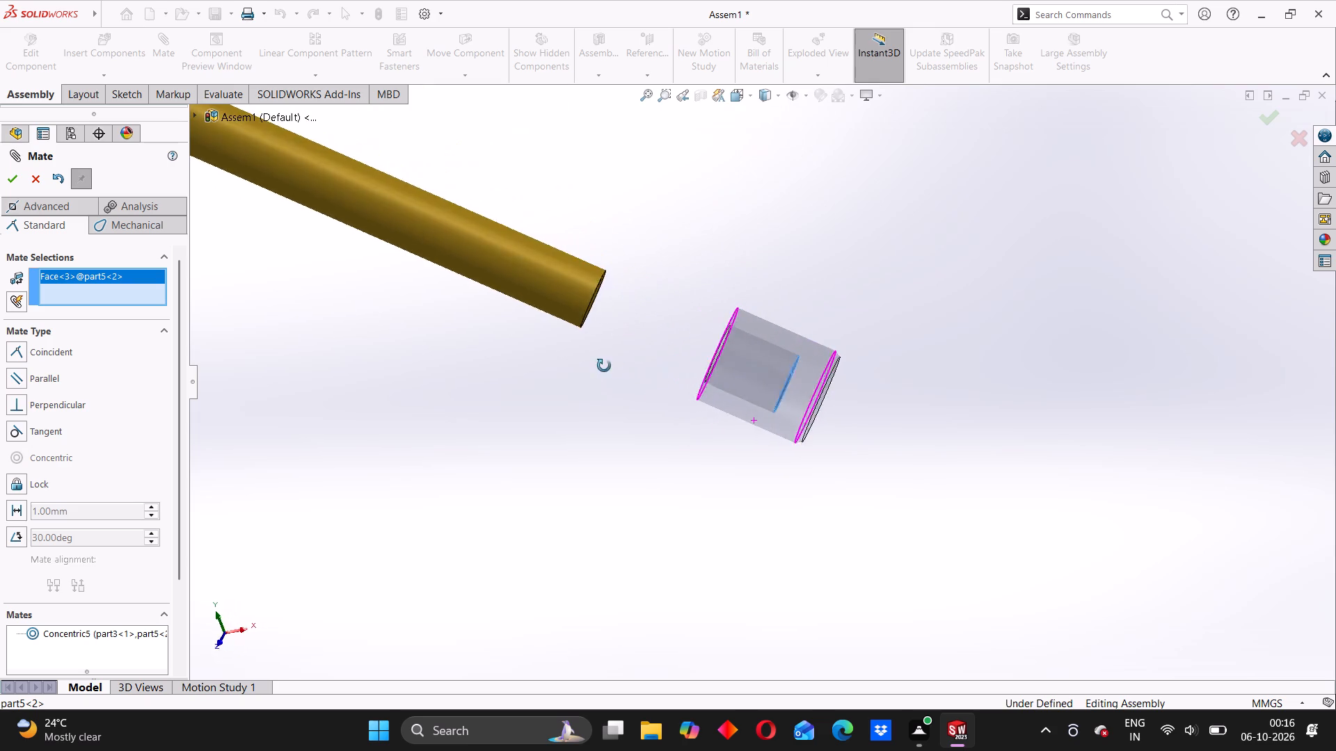
{"action": "middle_click_drag", "start_coordinate": [604, 366], "coordinate": [562, 364]}
{"action": "scroll", "coordinate": [624, 298], "scroll_direction": "down", "scroll_amount": 3}
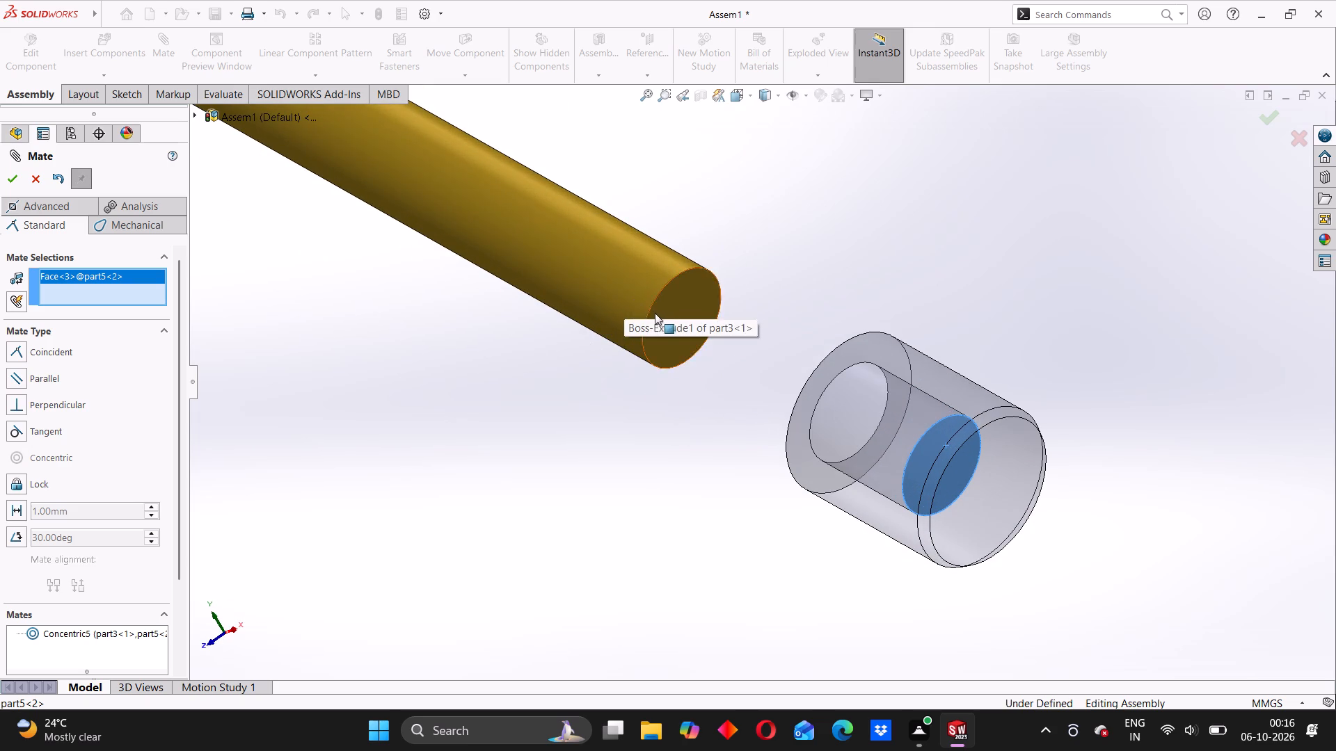
{"action": "left_click", "coordinate": [677, 307]}
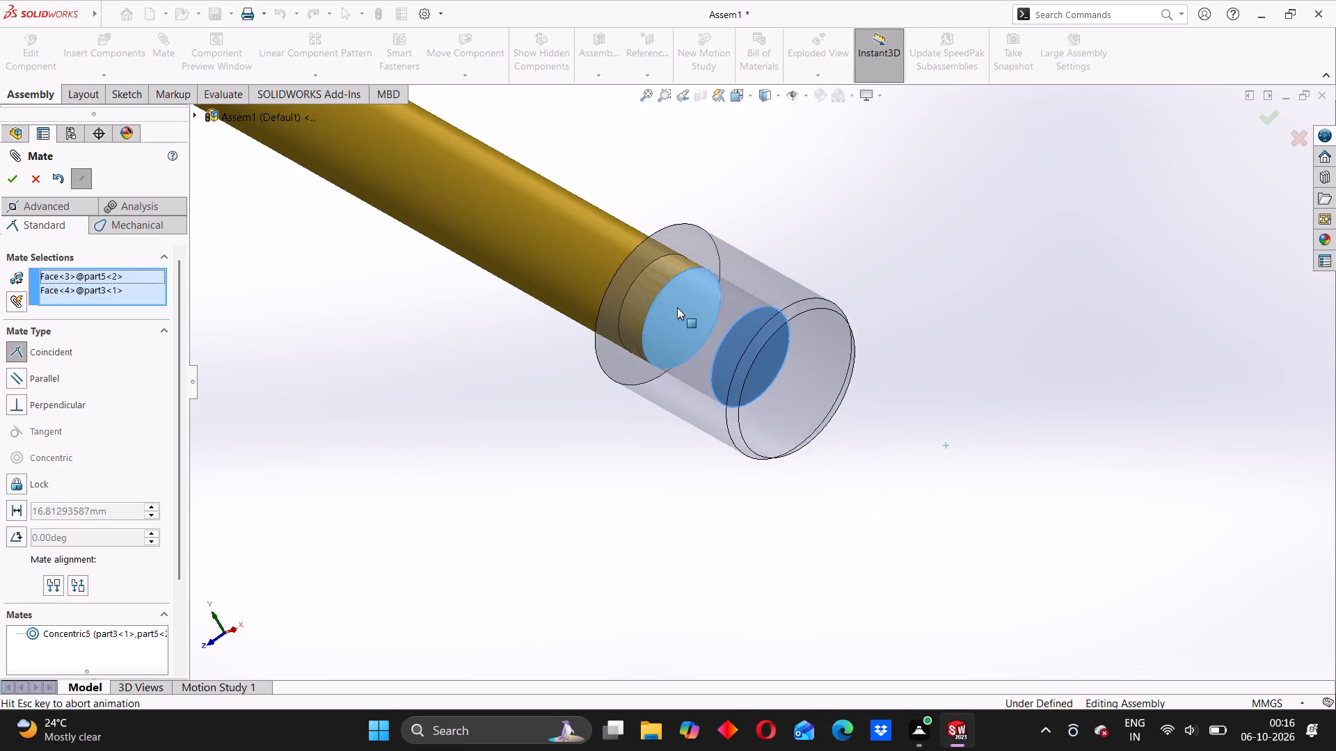
{"action": "left_click", "coordinate": [868, 272]}
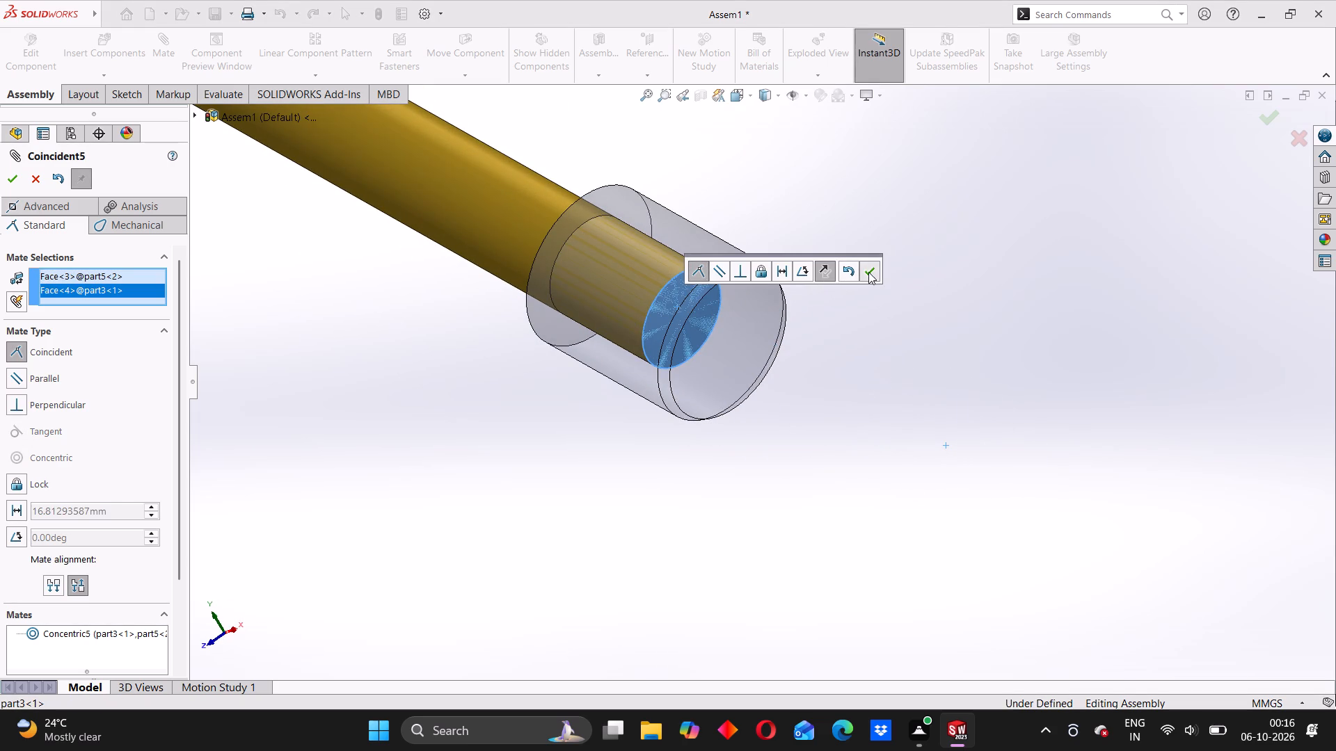
Try moving part3's capped rod through the screw head, and finish the Mate command.
{"action": "scroll", "coordinate": [553, 375], "scroll_direction": "up", "scroll_amount": 12}
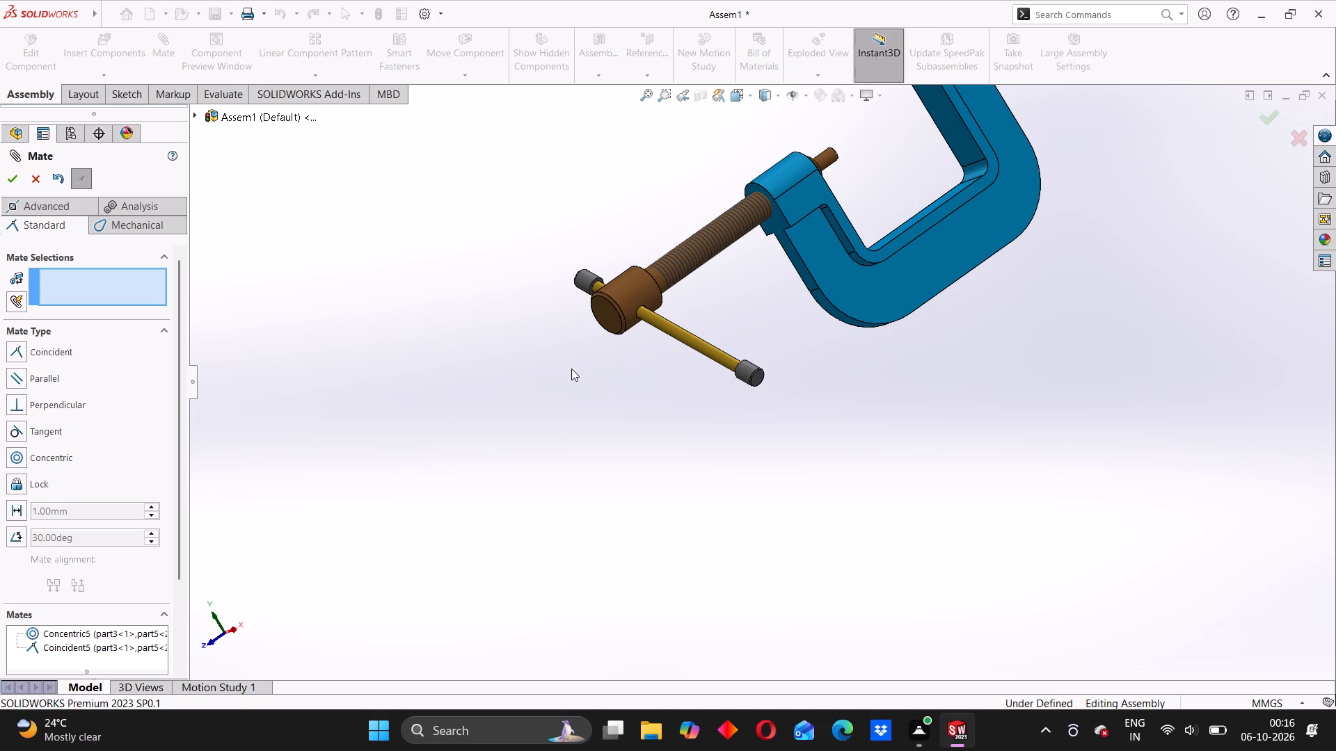
{"action": "scroll", "coordinate": [688, 316], "scroll_direction": "down", "scroll_amount": 2}
{"action": "scroll", "coordinate": [677, 362], "scroll_direction": "up", "scroll_amount": 3}
{"action": "middle_click_drag", "start_coordinate": [676, 376], "coordinate": [735, 375]}
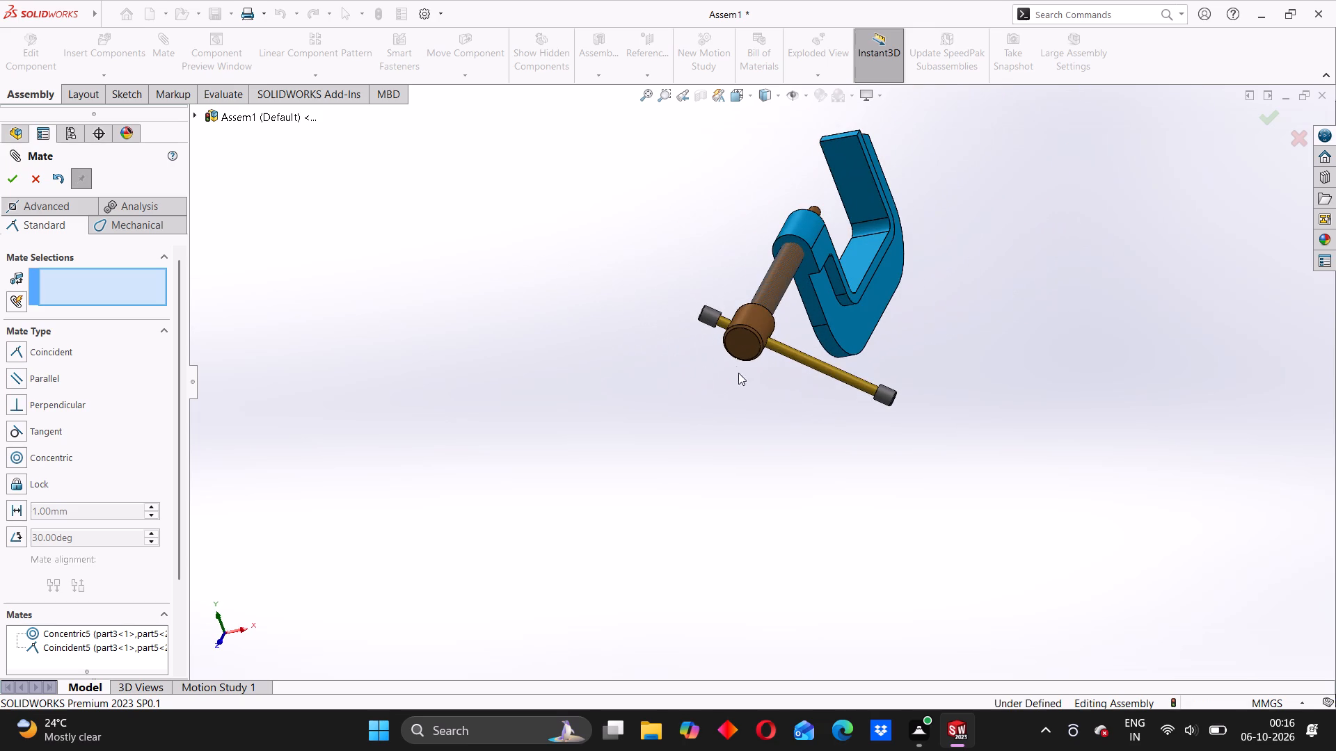
{"action": "scroll", "coordinate": [735, 365], "scroll_direction": "up", "scroll_amount": 1}
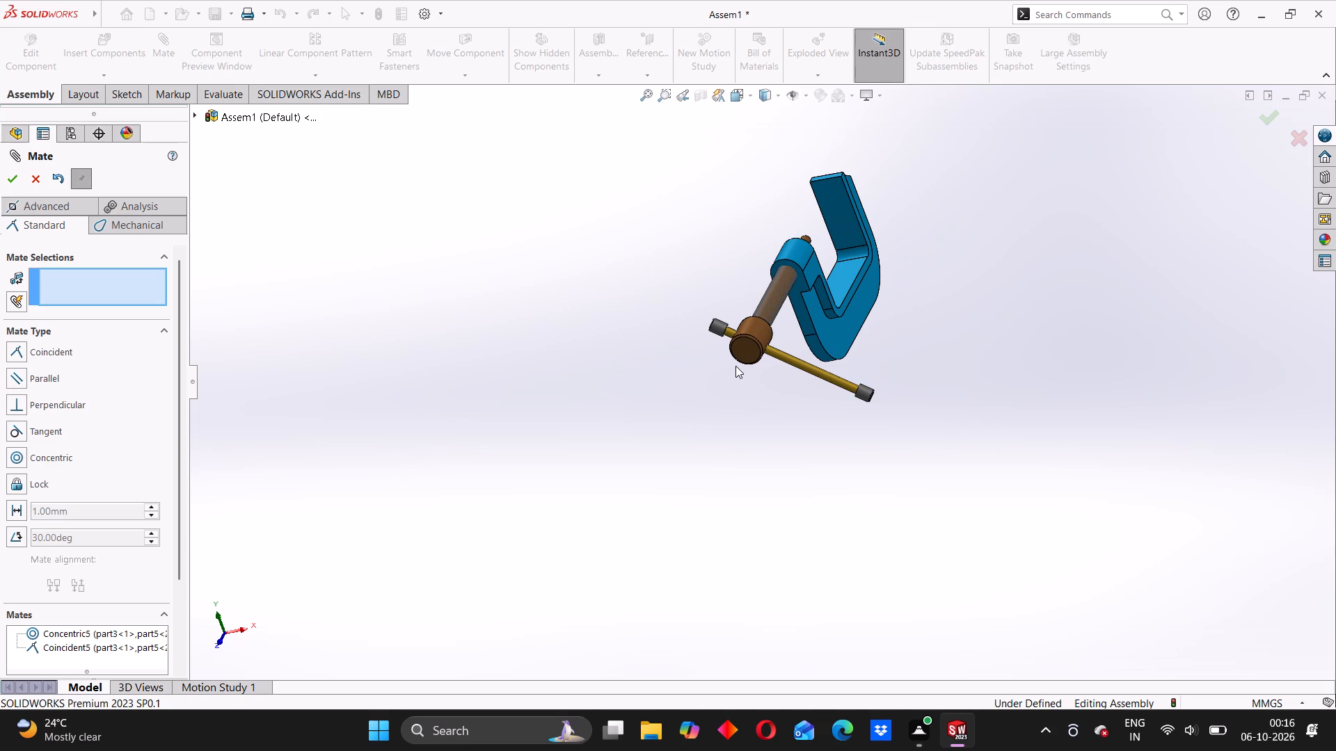
{"action": "left_click_drag", "start_coordinate": [820, 374], "coordinate": [777, 366]}
{"action": "left_click_drag", "start_coordinate": [777, 366], "coordinate": [766, 363]}
{"action": "left_click_drag", "start_coordinate": [802, 363], "coordinate": [772, 349]}
{"action": "left_click_drag", "start_coordinate": [794, 361], "coordinate": [789, 323]}
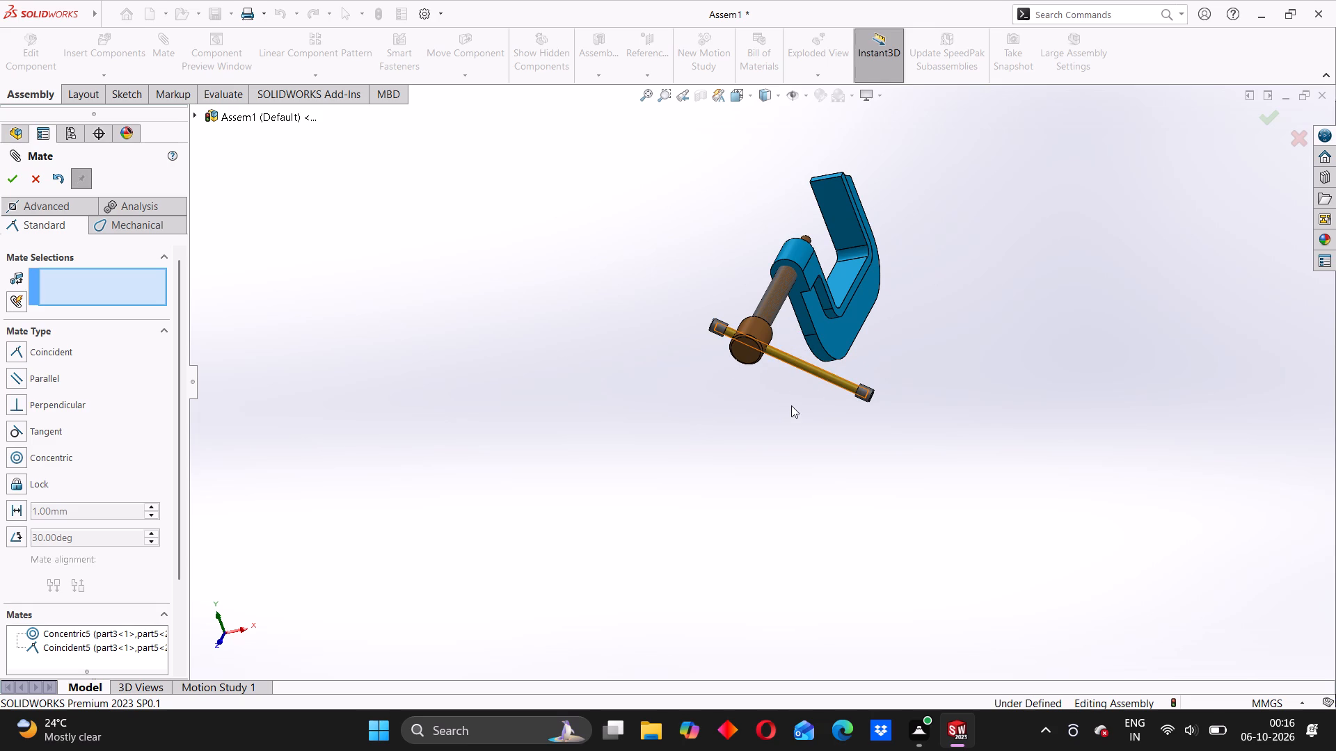
{"action": "left_click", "coordinate": [12, 179]}
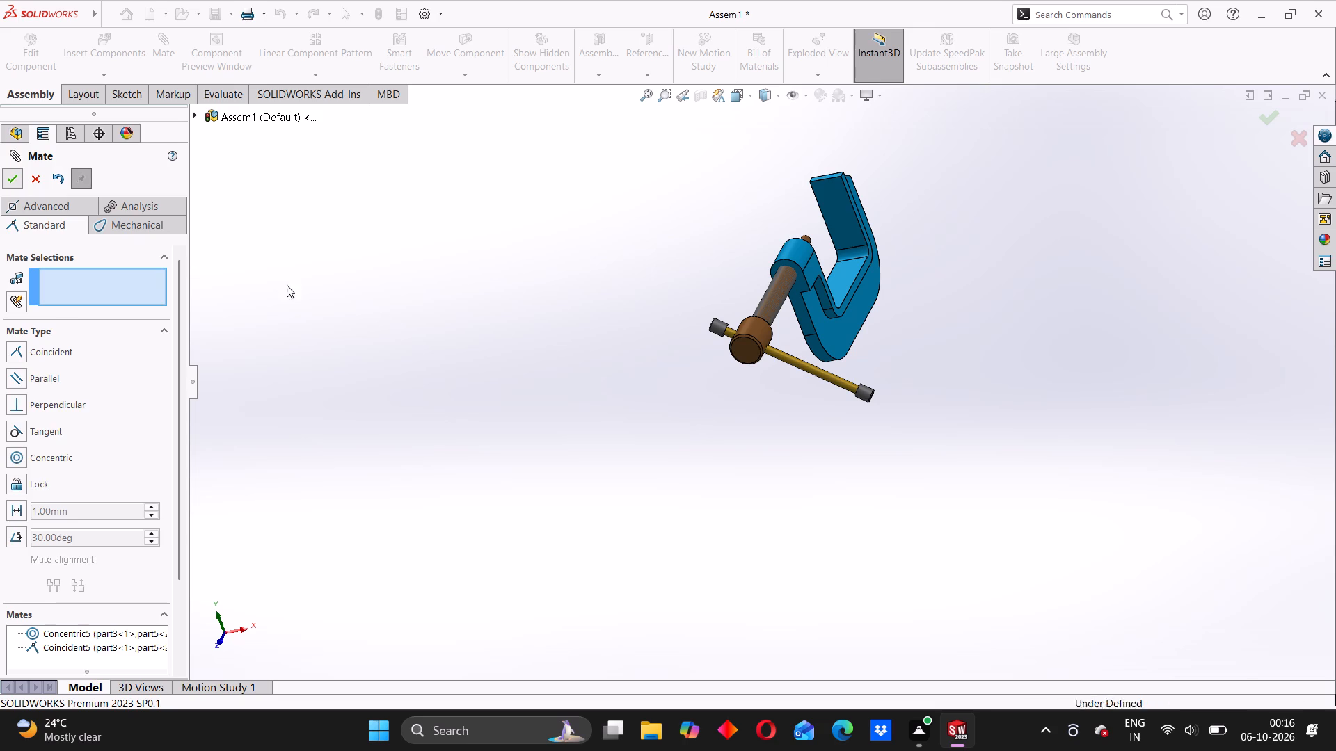
Float the fixed part3 handle component.
{"action": "right_click", "coordinate": [785, 353]}
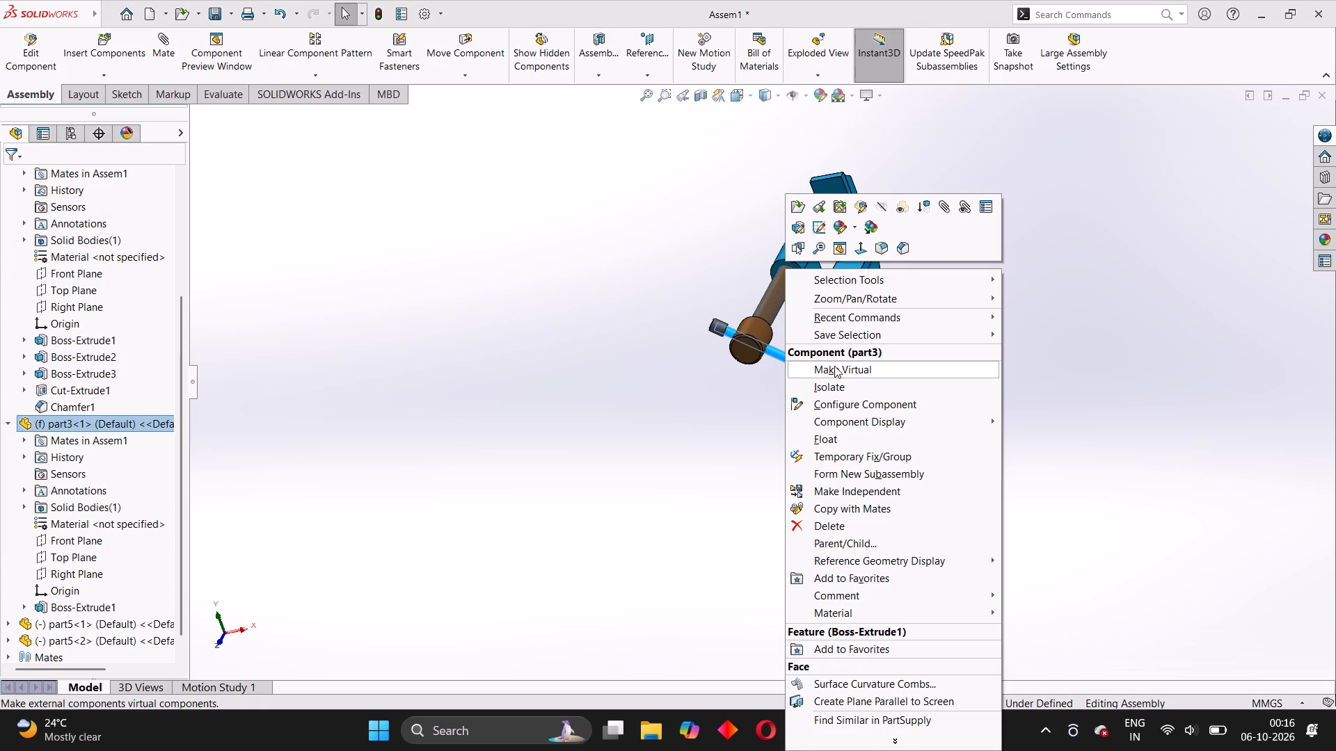
{"action": "left_click", "coordinate": [827, 434]}
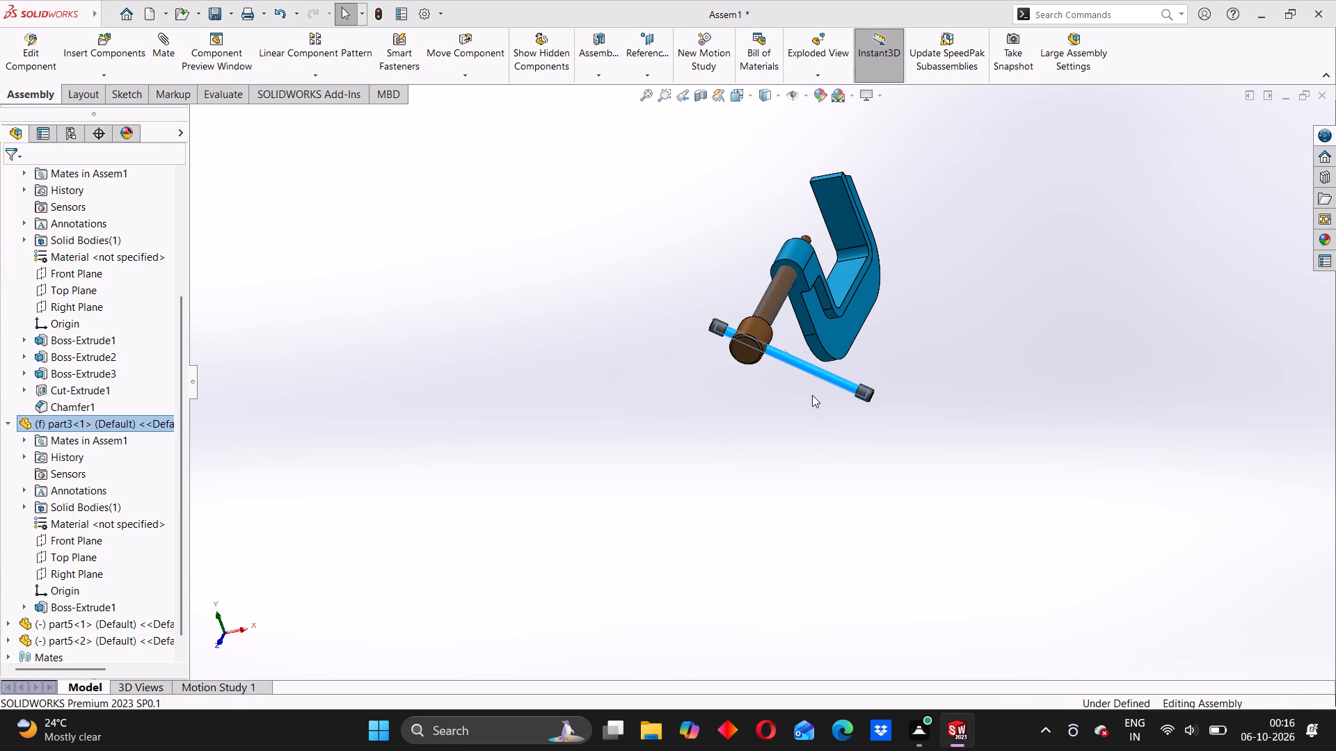
Rotate the part2 screw together with the capped handle about the screw's axis to test their motion.
{"action": "left_click_drag", "start_coordinate": [840, 387], "coordinate": [852, 376]}
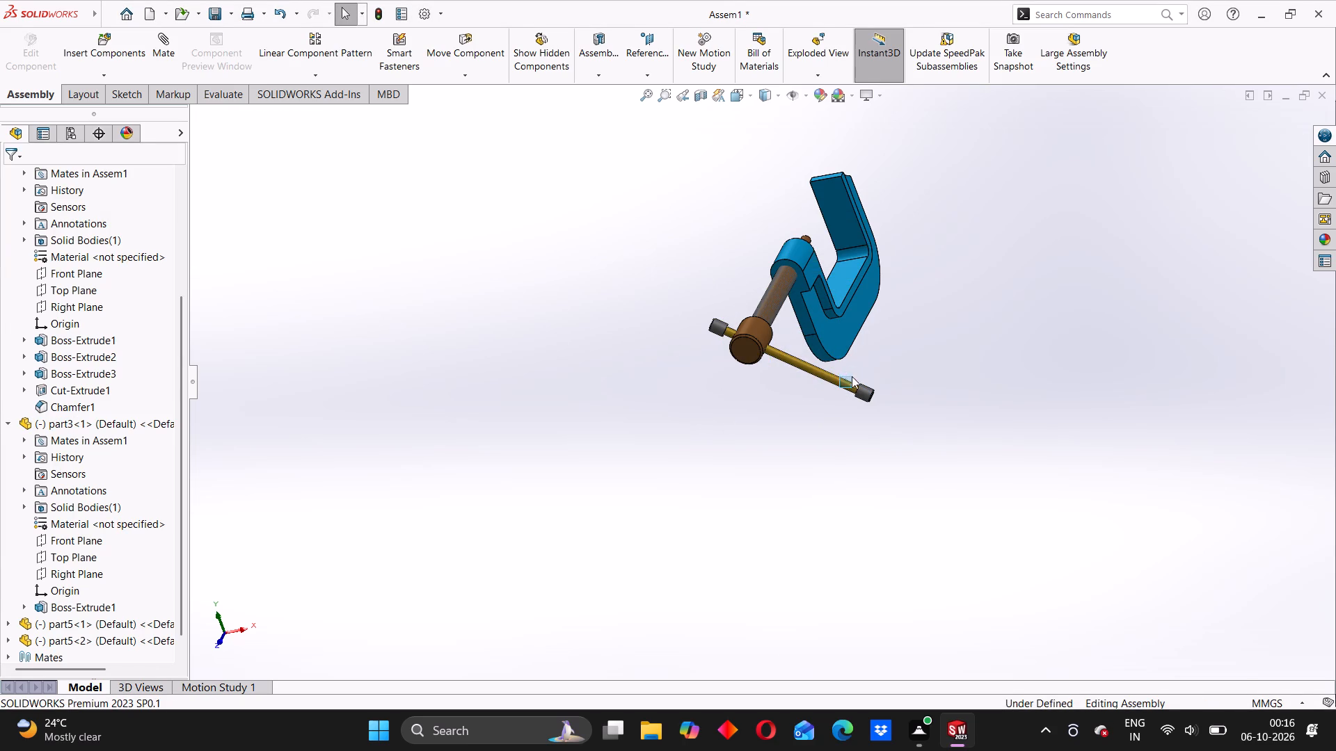
{"action": "left_click", "coordinate": [825, 401]}
{"action": "left_click_drag", "start_coordinate": [754, 339], "coordinate": [519, 412]}
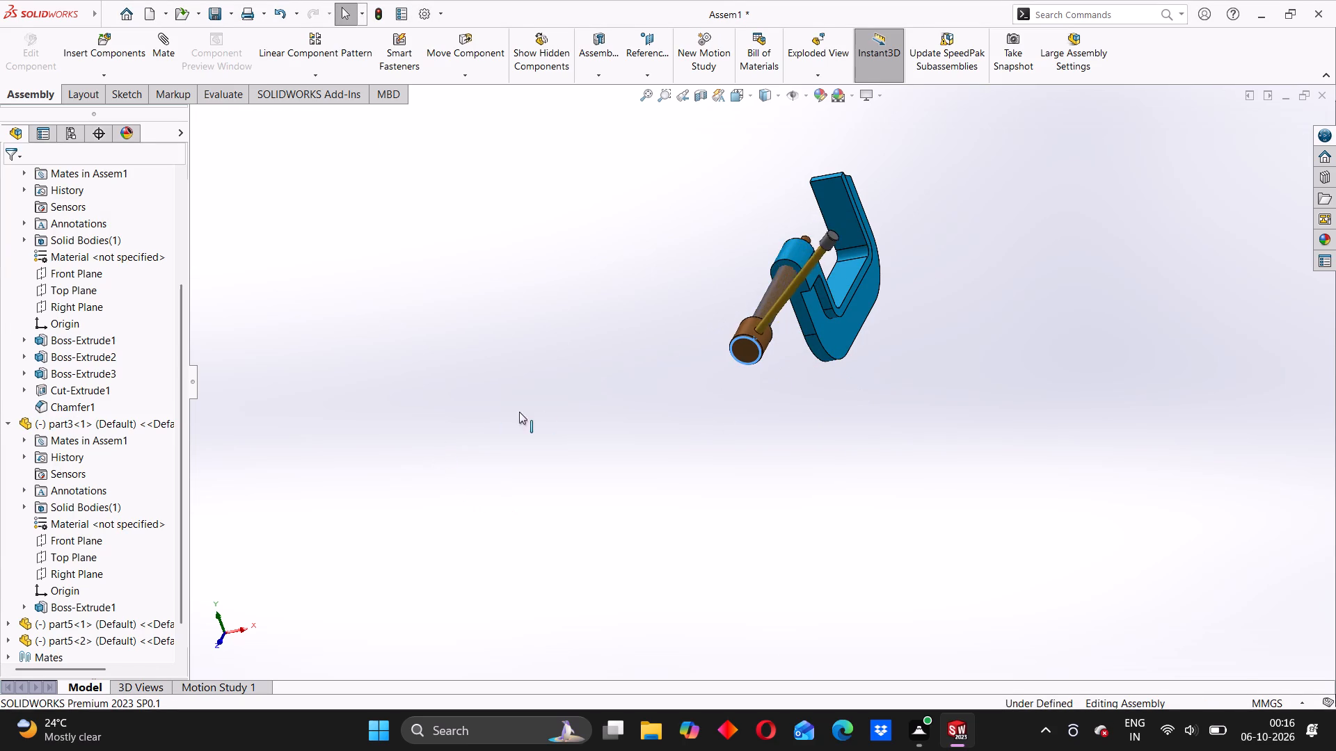
{"action": "left_click_drag", "start_coordinate": [519, 412], "coordinate": [623, 394]}
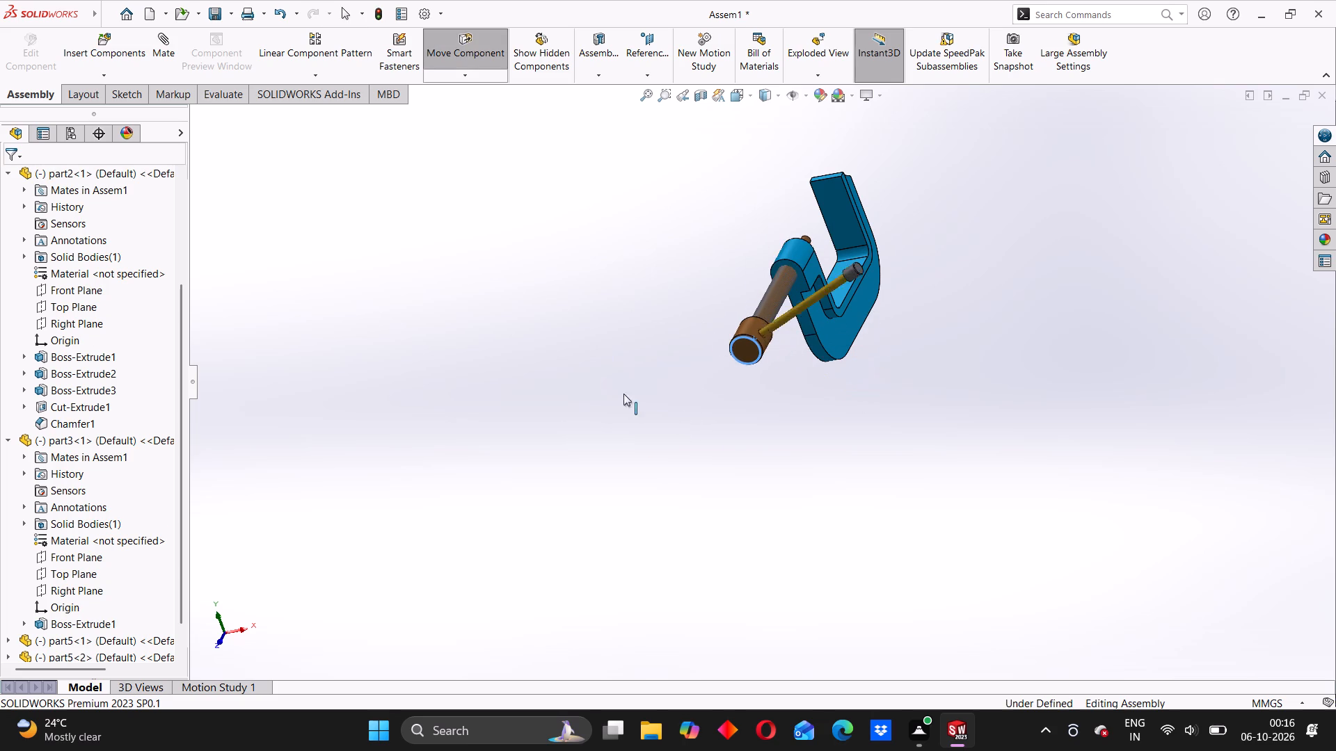
{"action": "left_click_drag", "start_coordinate": [623, 394], "coordinate": [793, 344]}
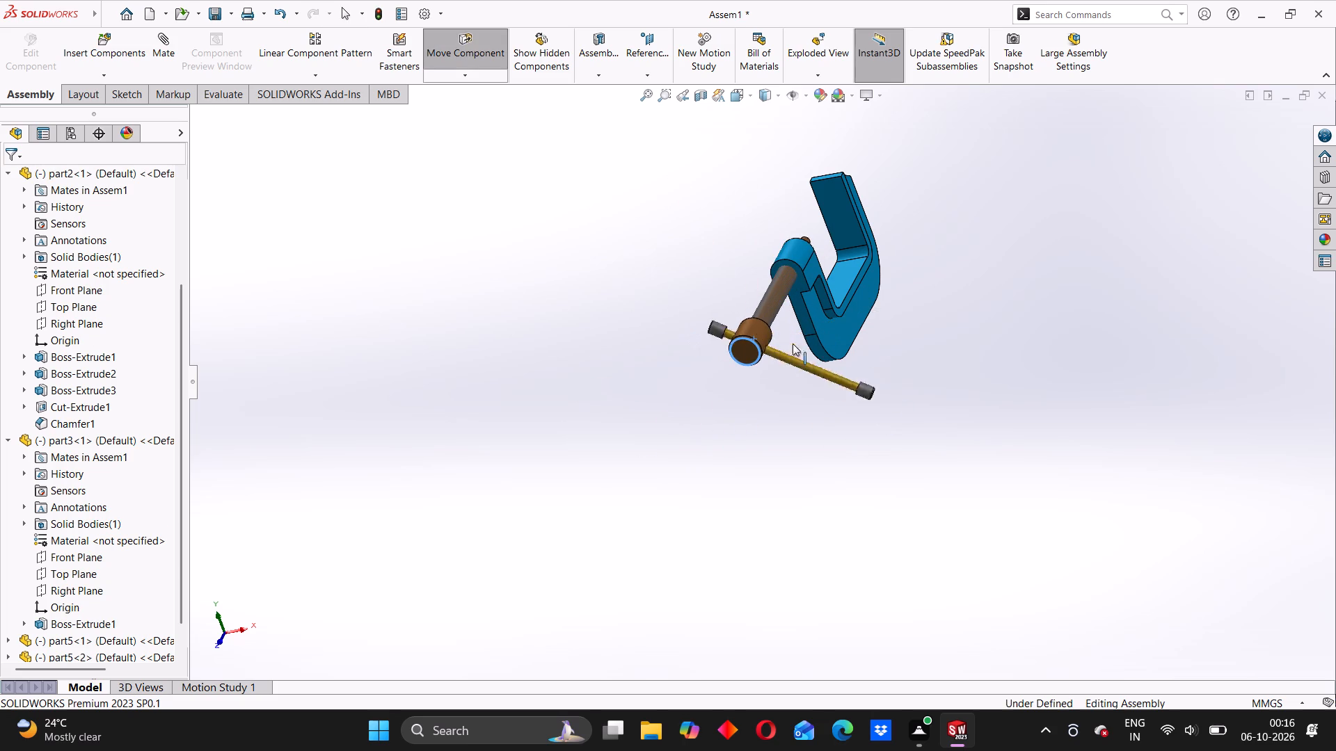
{"action": "left_click_drag", "start_coordinate": [793, 344], "coordinate": [731, 267]}
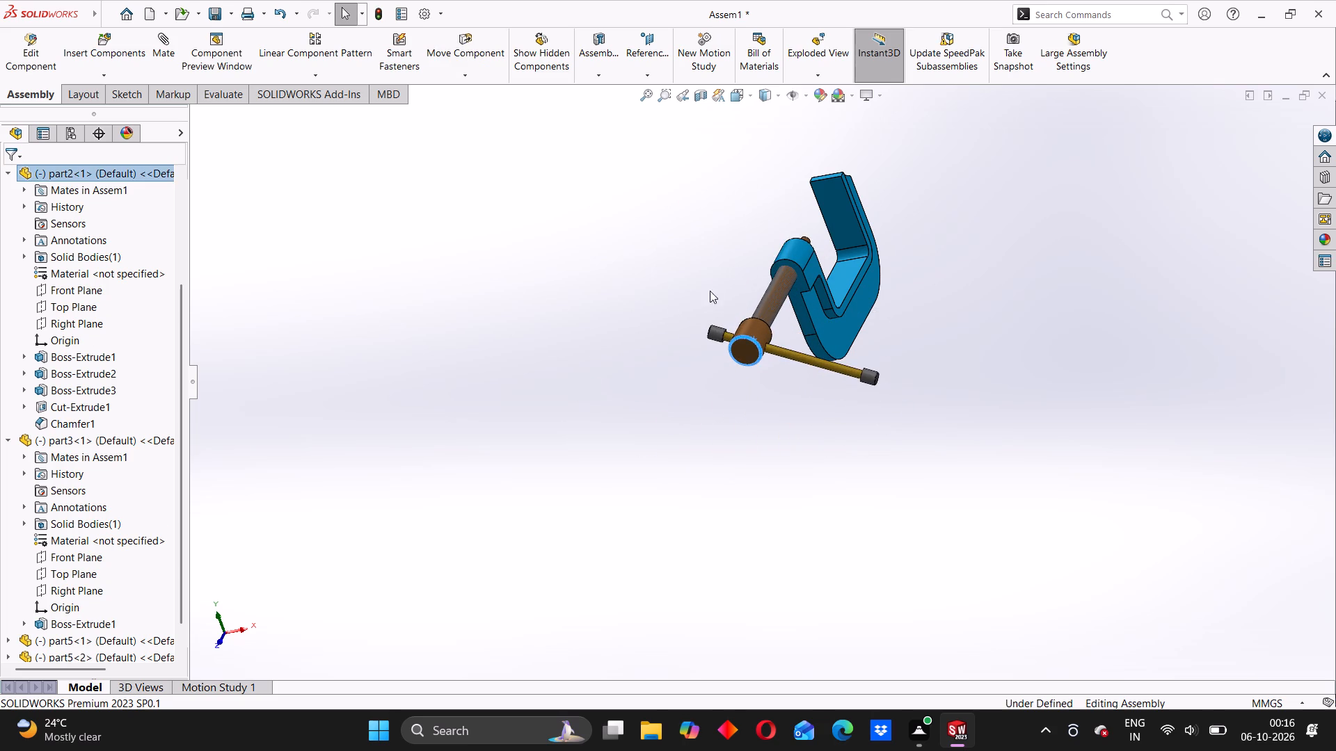
{"action": "scroll", "coordinate": [761, 355], "scroll_direction": "down", "scroll_amount": 2}
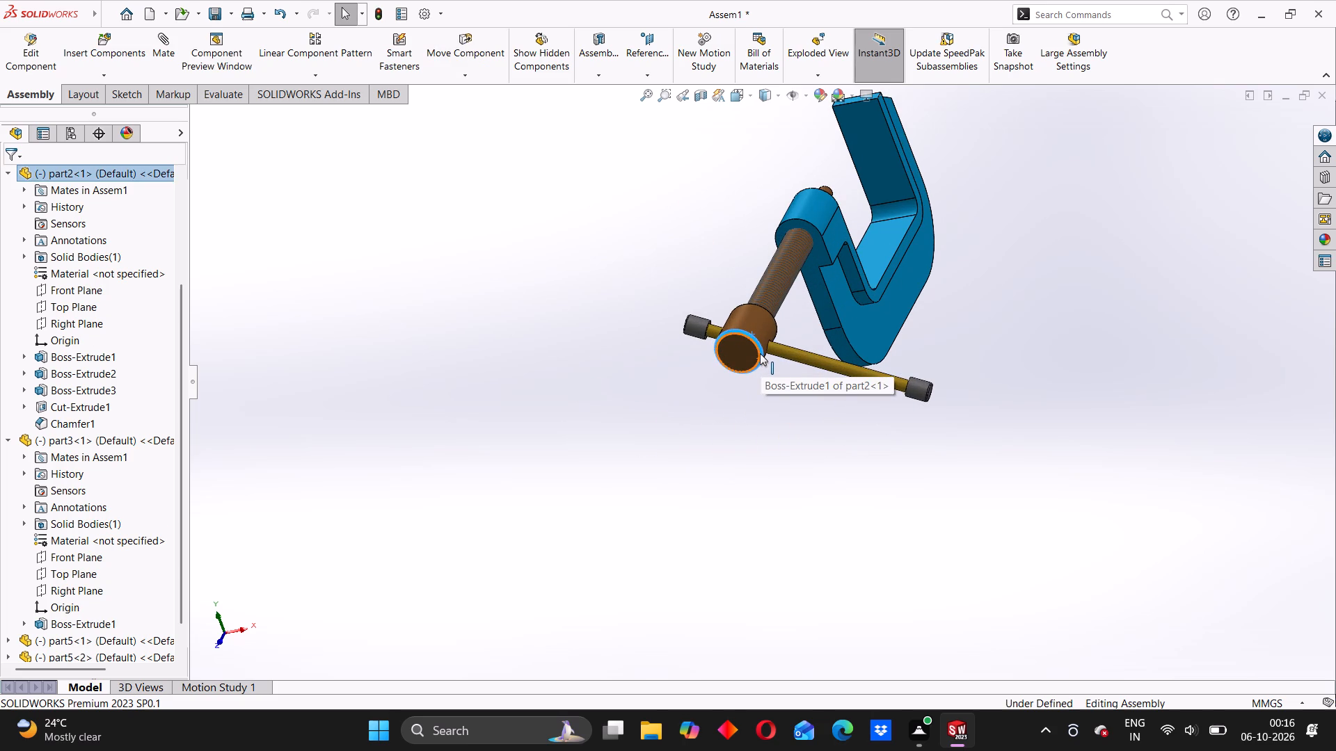
{"action": "scroll", "coordinate": [759, 339], "scroll_direction": "down", "scroll_amount": 4}
{"action": "left_click_drag", "start_coordinate": [634, 330], "coordinate": [618, 328]}
{"action": "left_click", "coordinate": [622, 326]}
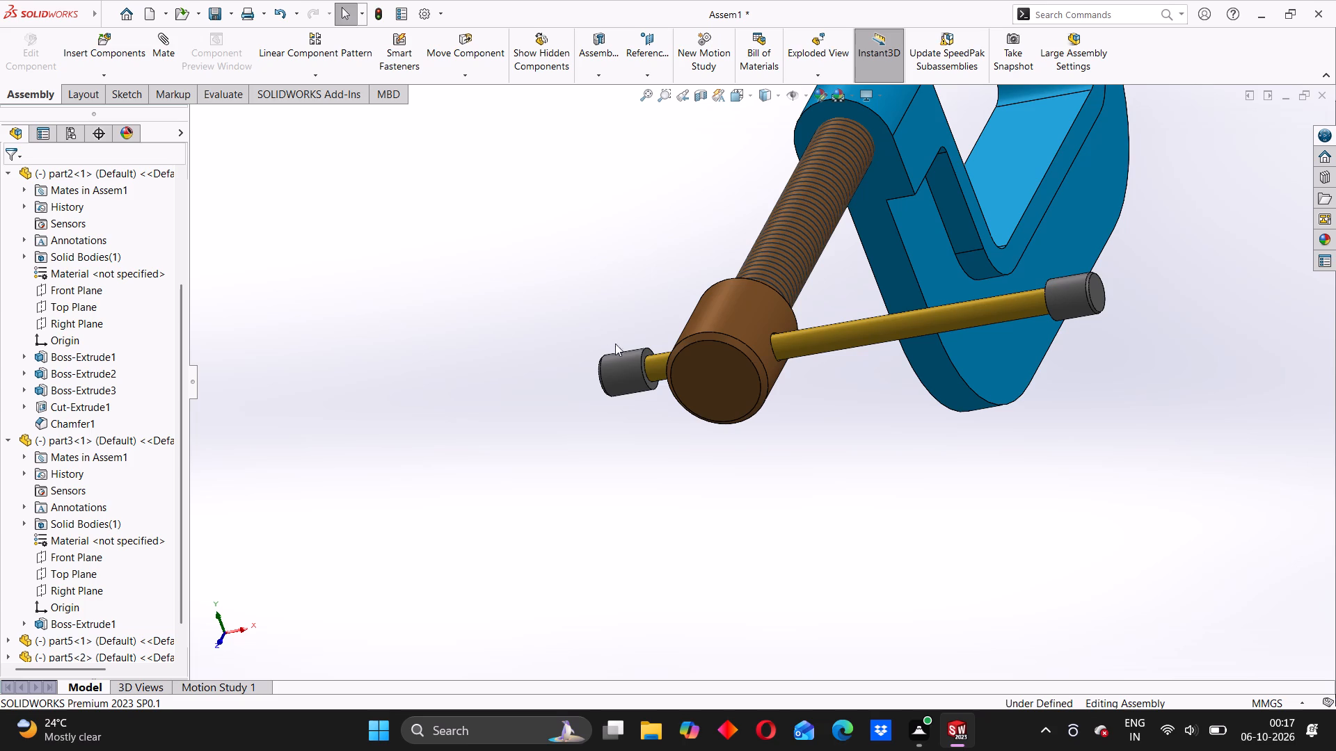
Add a Coincident mate between part2's Top Plane and part3's Front Plane, and finish the Mate command.
{"action": "scroll", "coordinate": [633, 361], "scroll_direction": "up", "scroll_amount": 2}
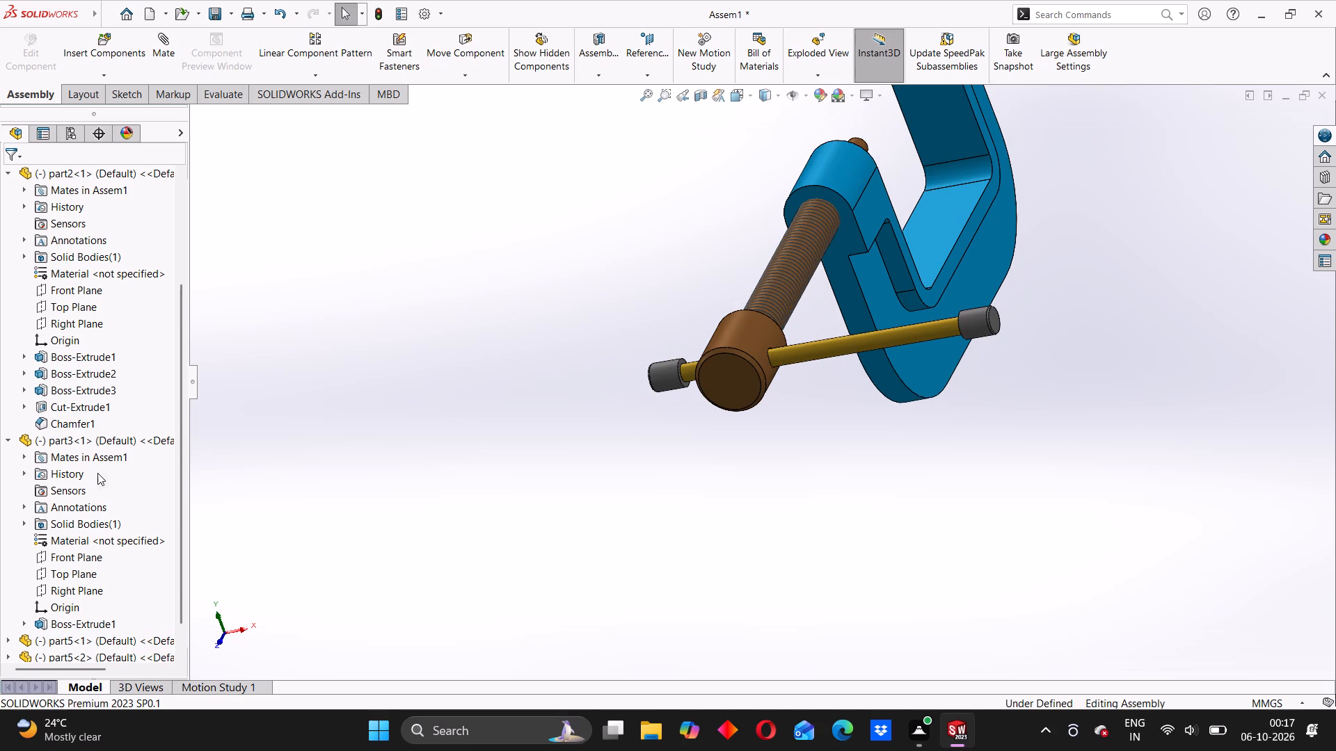
{"action": "left_click", "coordinate": [161, 47]}
{"action": "left_click", "coordinate": [194, 115]}
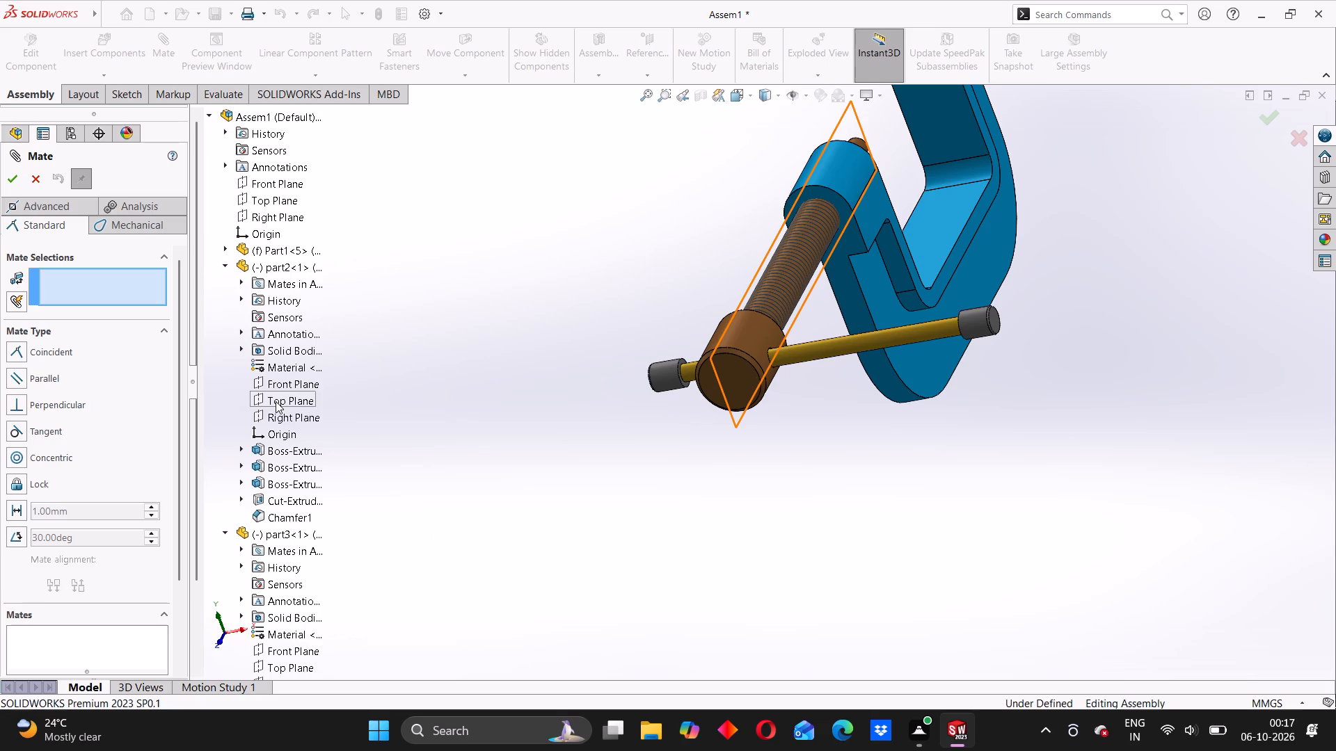
{"action": "left_click", "coordinate": [276, 401]}
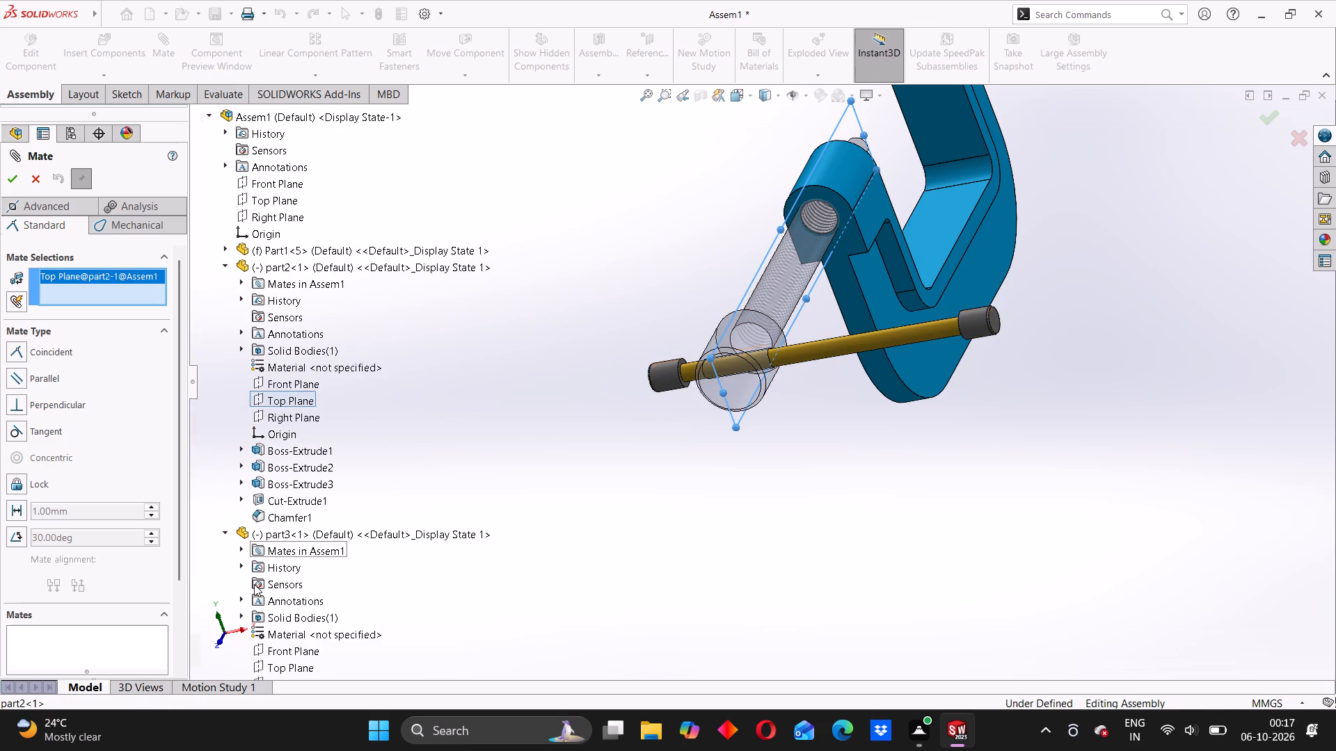
{"action": "scroll", "coordinate": [271, 591], "scroll_direction": "down", "scroll_amount": 1}
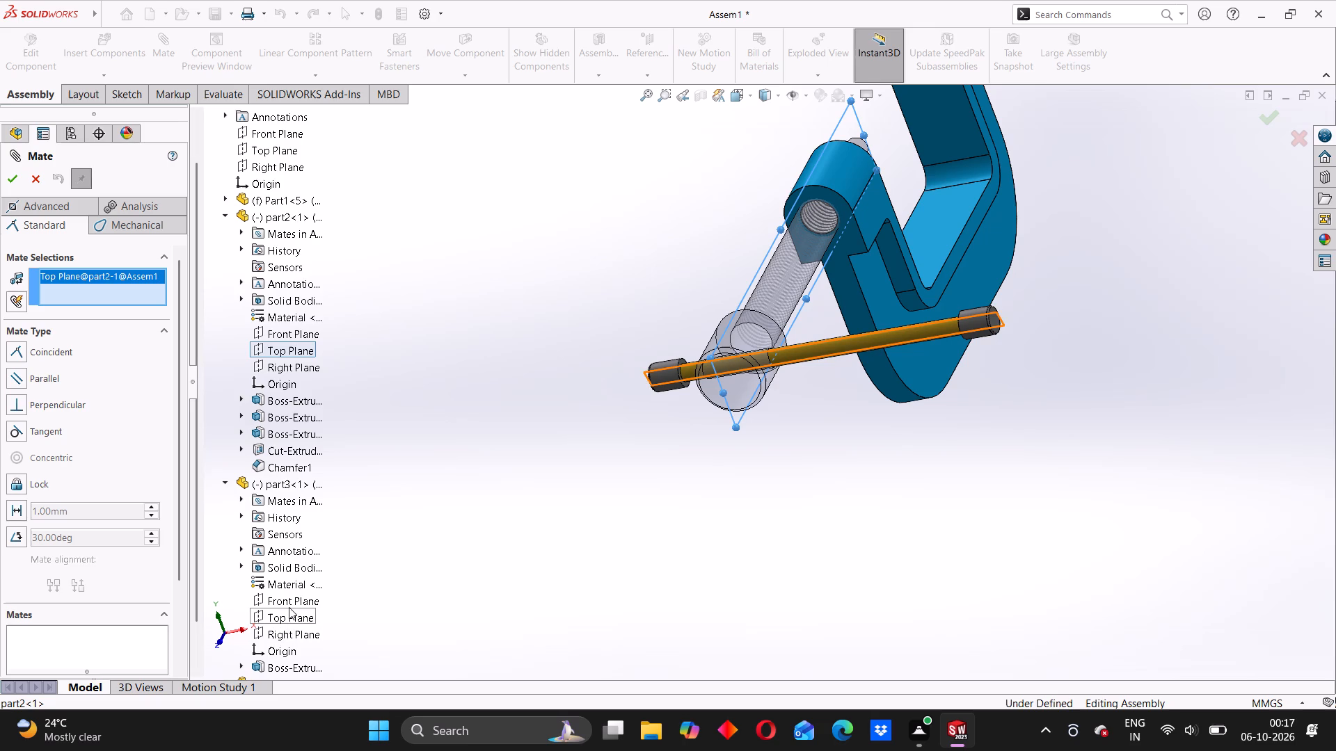
{"action": "left_click", "coordinate": [289, 604]}
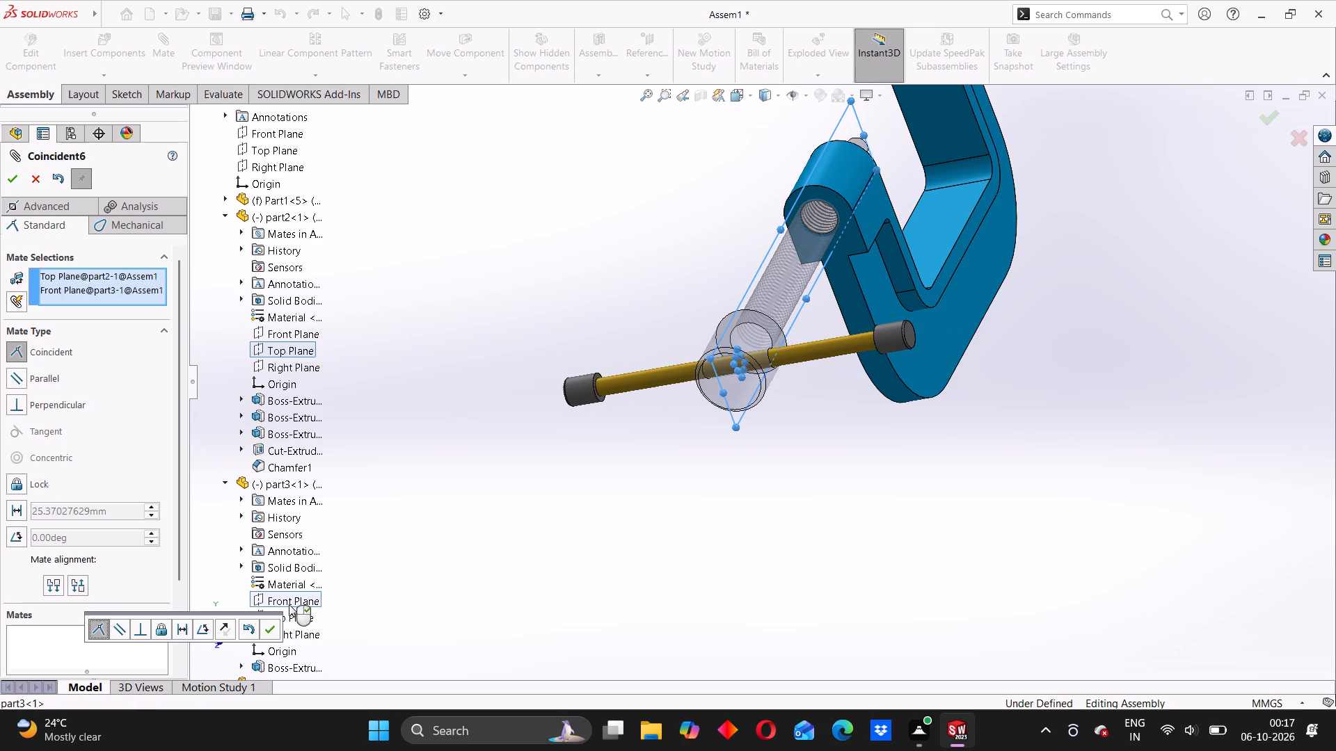
{"action": "left_click", "coordinate": [13, 179]}
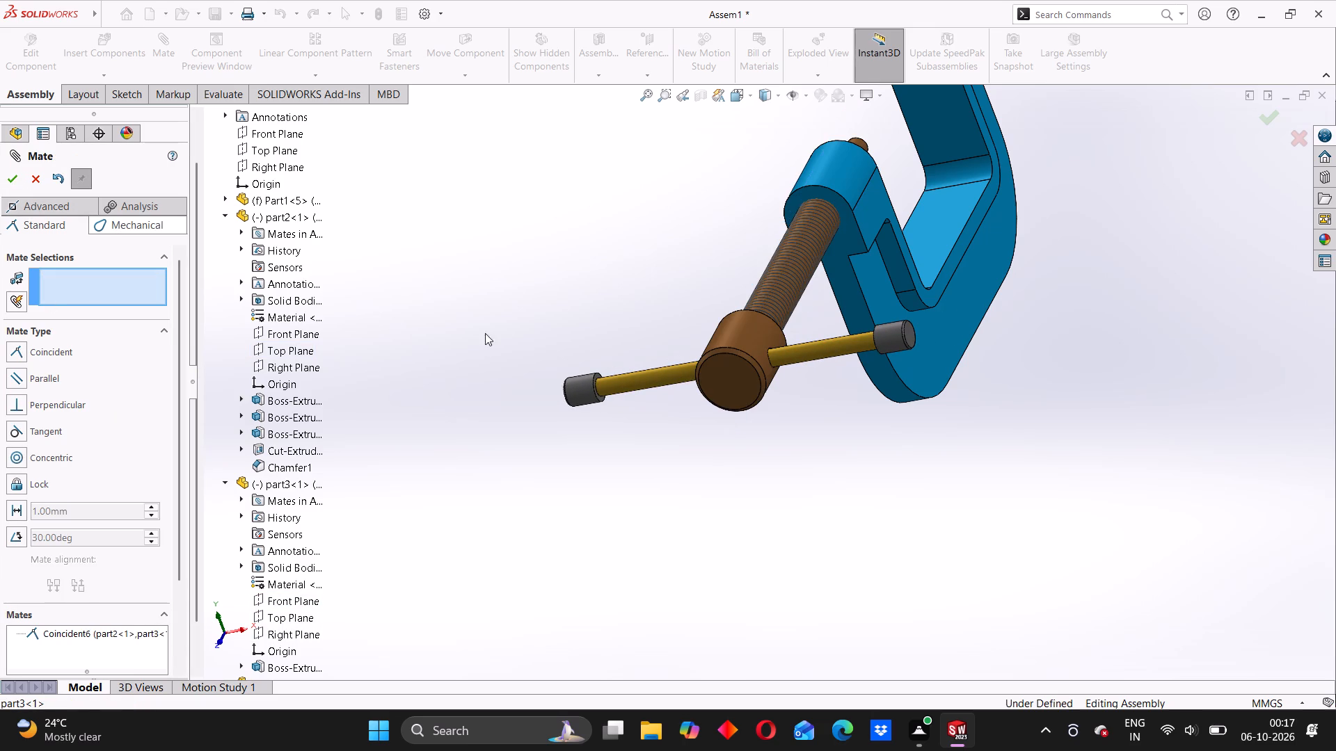
{"action": "left_click", "coordinate": [693, 494]}
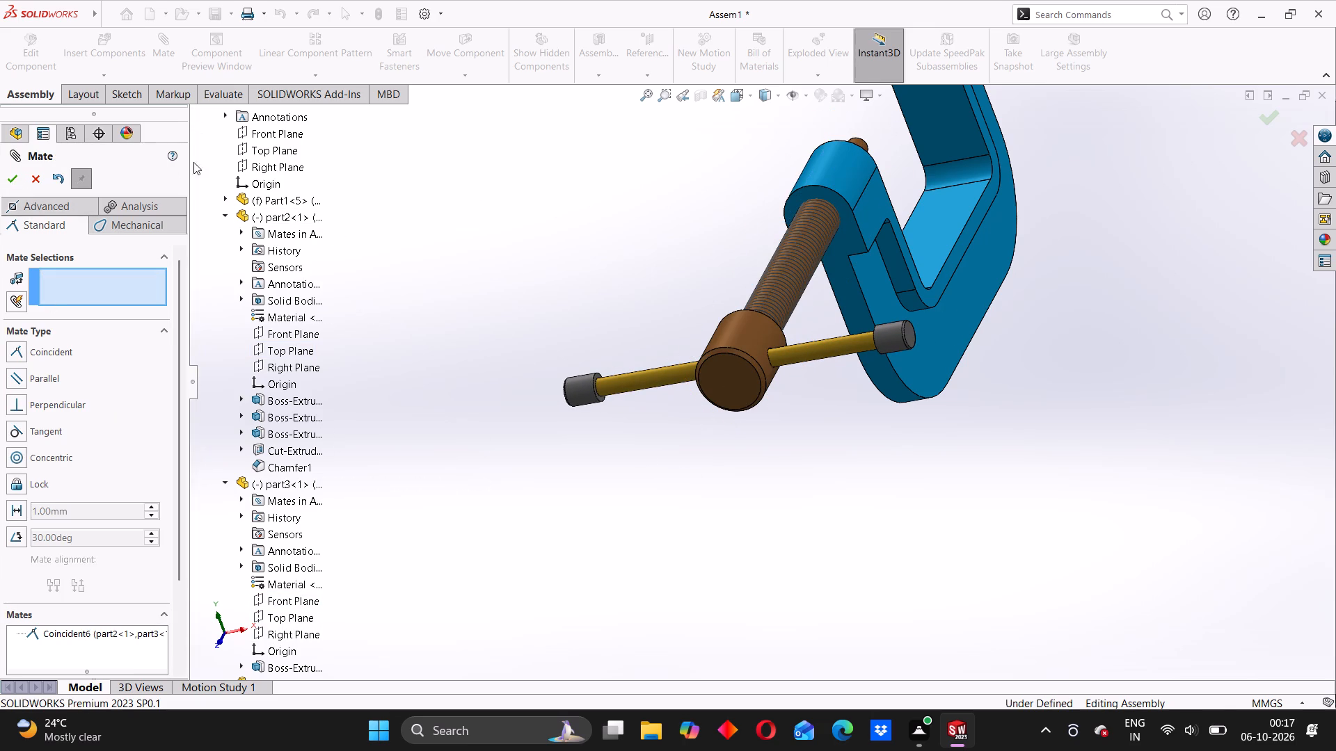
{"action": "left_click", "coordinate": [225, 119]}
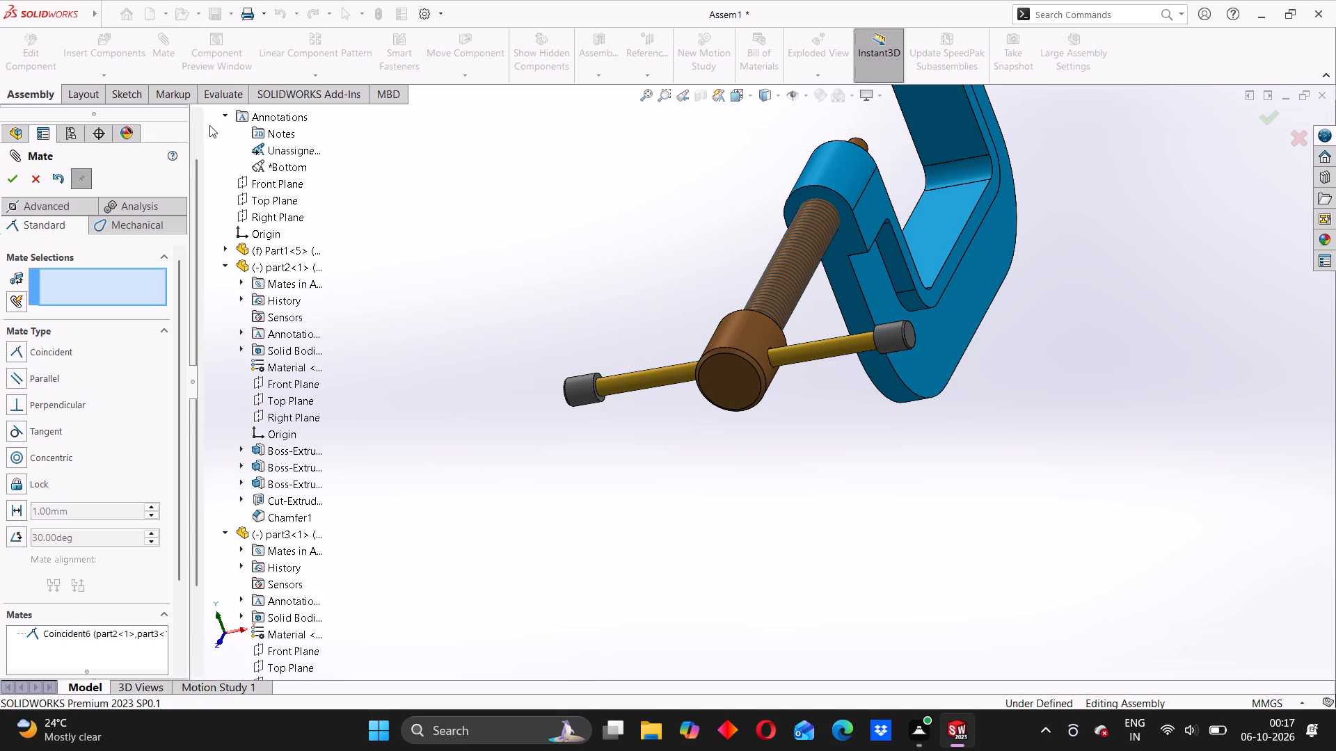
{"action": "left_click", "coordinate": [226, 116]}
{"action": "left_click", "coordinate": [12, 178]}
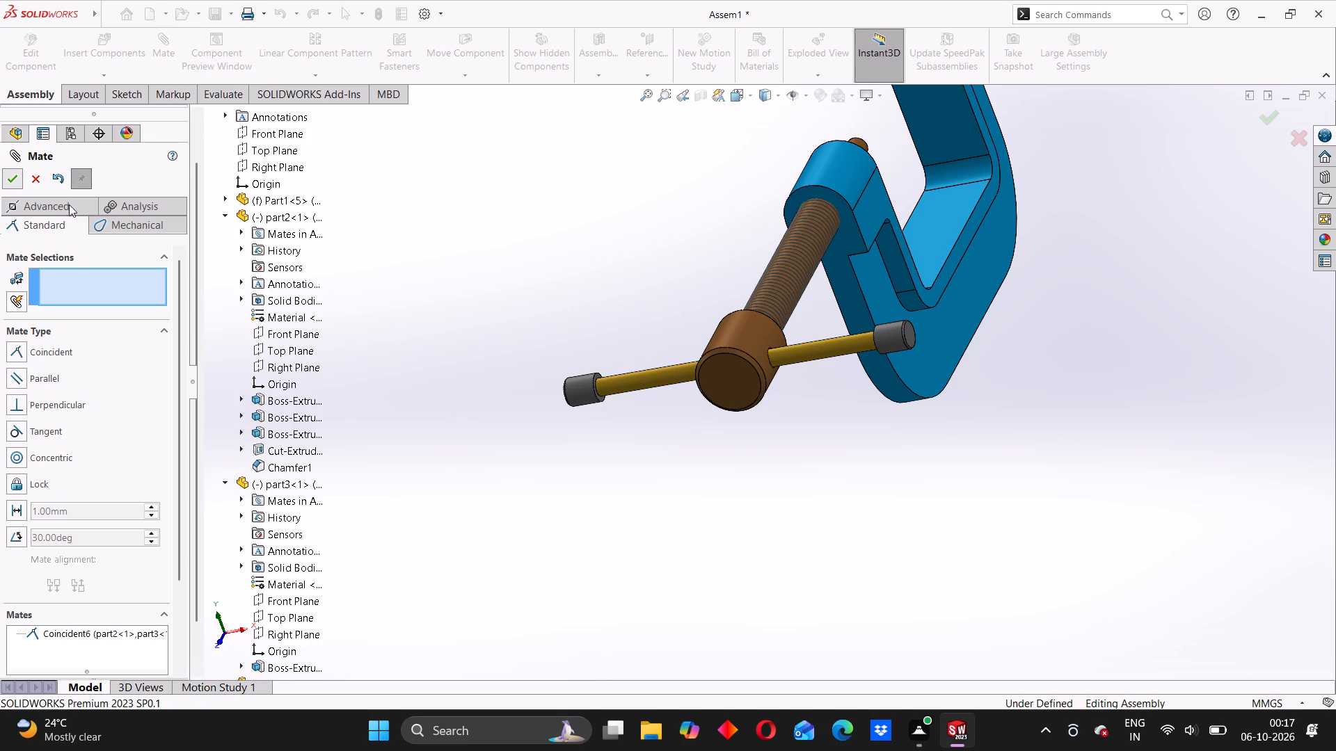
Turn part3's capped handle to drive the part2 screw toward the clamp frame's fixed jaw and check the motion.
{"action": "scroll", "coordinate": [513, 310], "scroll_direction": "up", "scroll_amount": 1}
{"action": "middle_click_drag", "start_coordinate": [626, 398], "coordinate": [630, 401]}
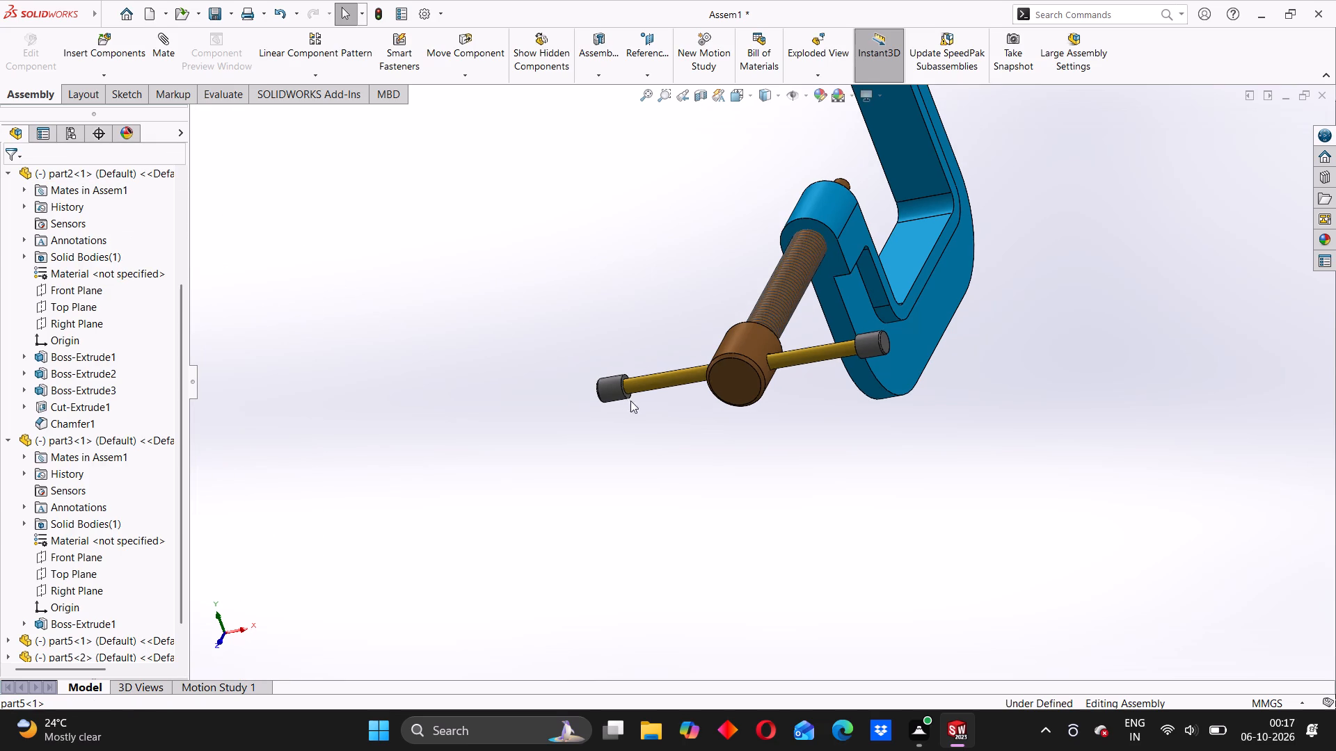
{"action": "middle_click_drag", "start_coordinate": [630, 401], "coordinate": [640, 402]}
{"action": "left_click_drag", "start_coordinate": [633, 384], "coordinate": [729, 351]}
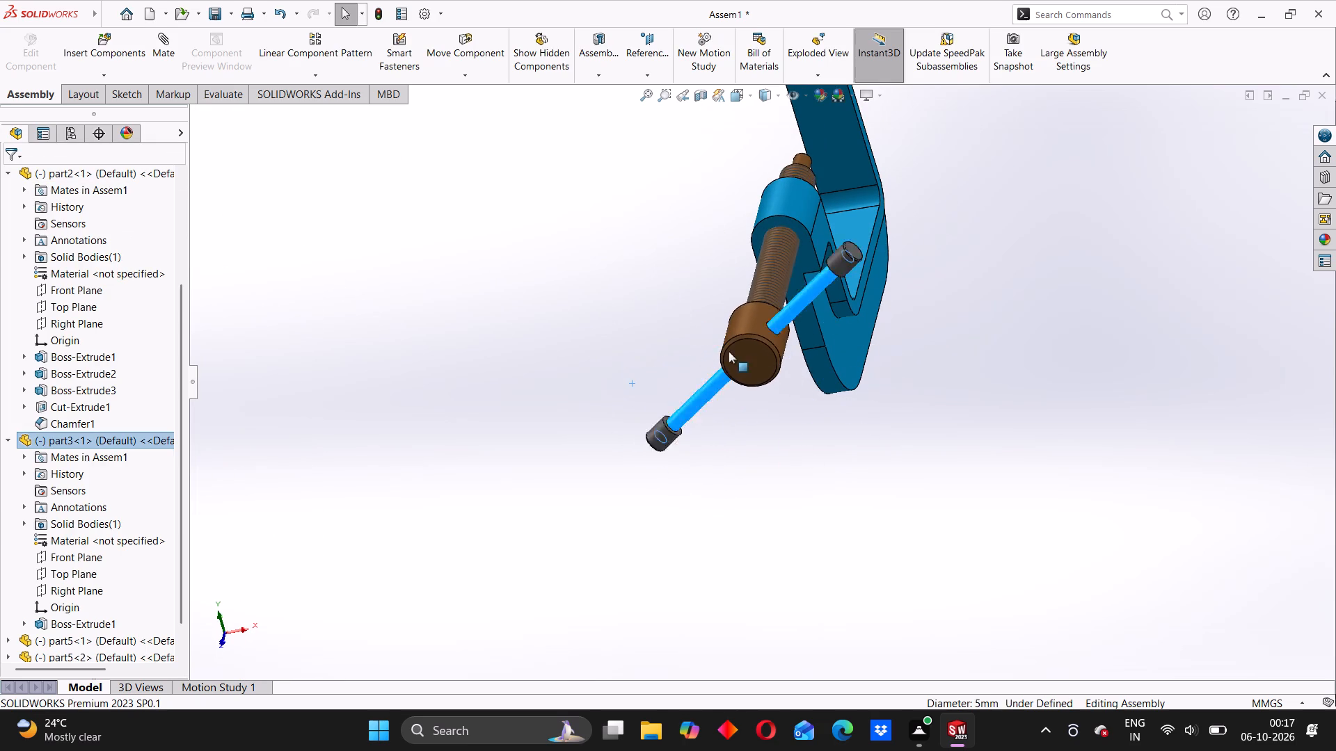
{"action": "left_click_drag", "start_coordinate": [729, 351], "coordinate": [649, 375]}
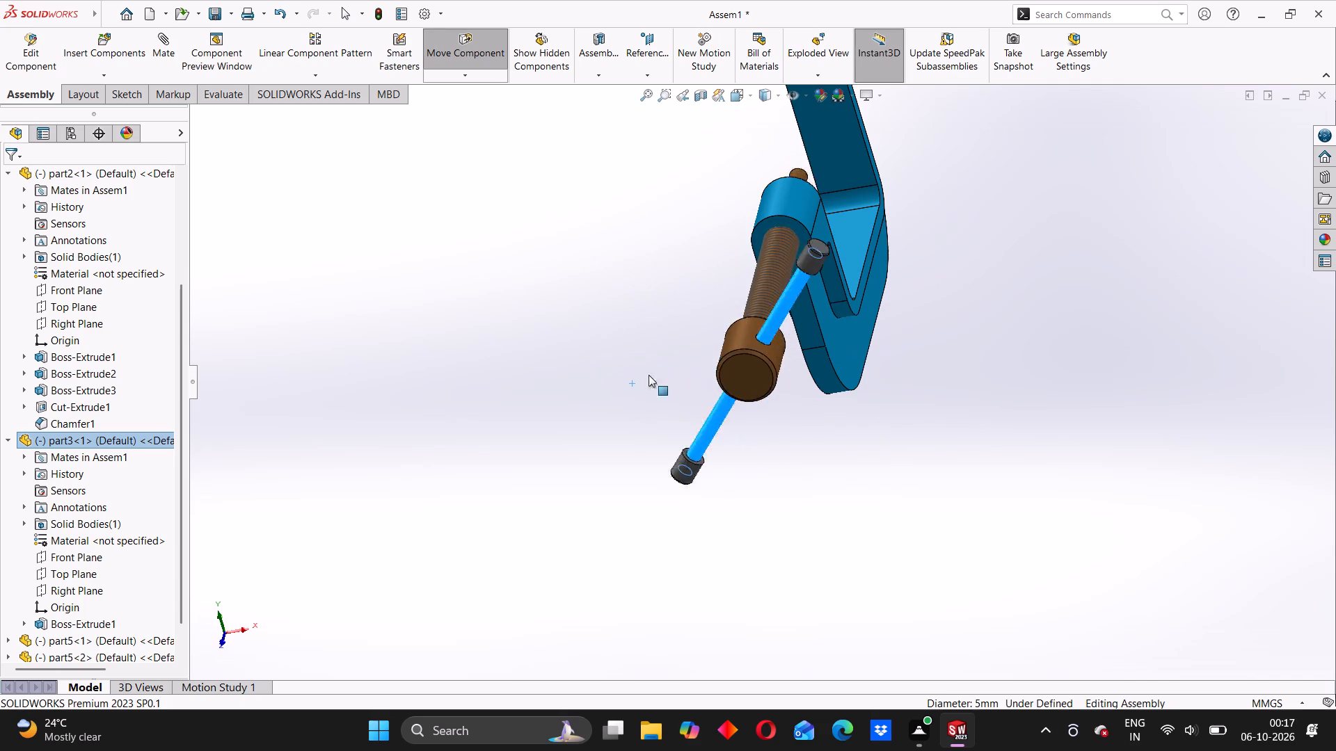
{"action": "left_click_drag", "start_coordinate": [649, 375], "coordinate": [971, 184]}
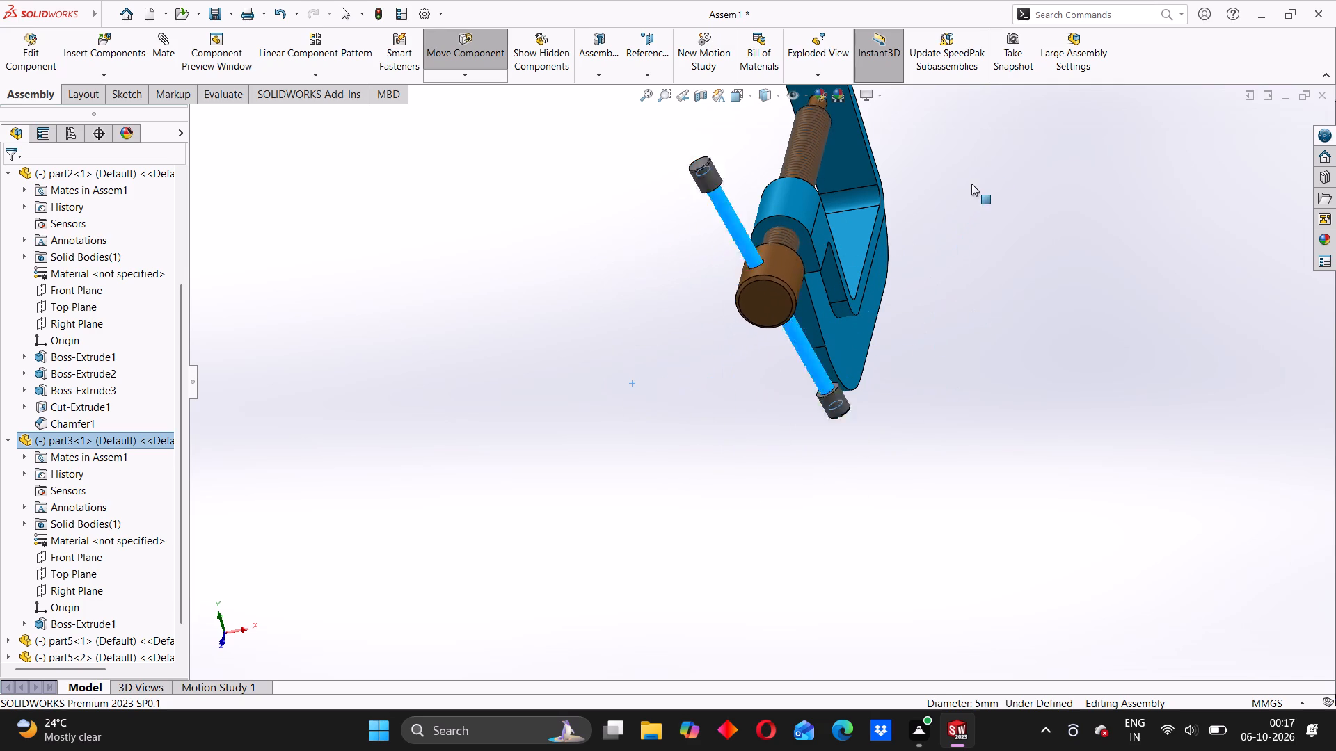
{"action": "left_click_drag", "start_coordinate": [971, 184], "coordinate": [1023, 116]}
{"action": "scroll", "coordinate": [911, 300], "scroll_direction": "up", "scroll_amount": 3}
{"action": "middle_click_drag", "start_coordinate": [844, 337], "coordinate": [770, 393]}
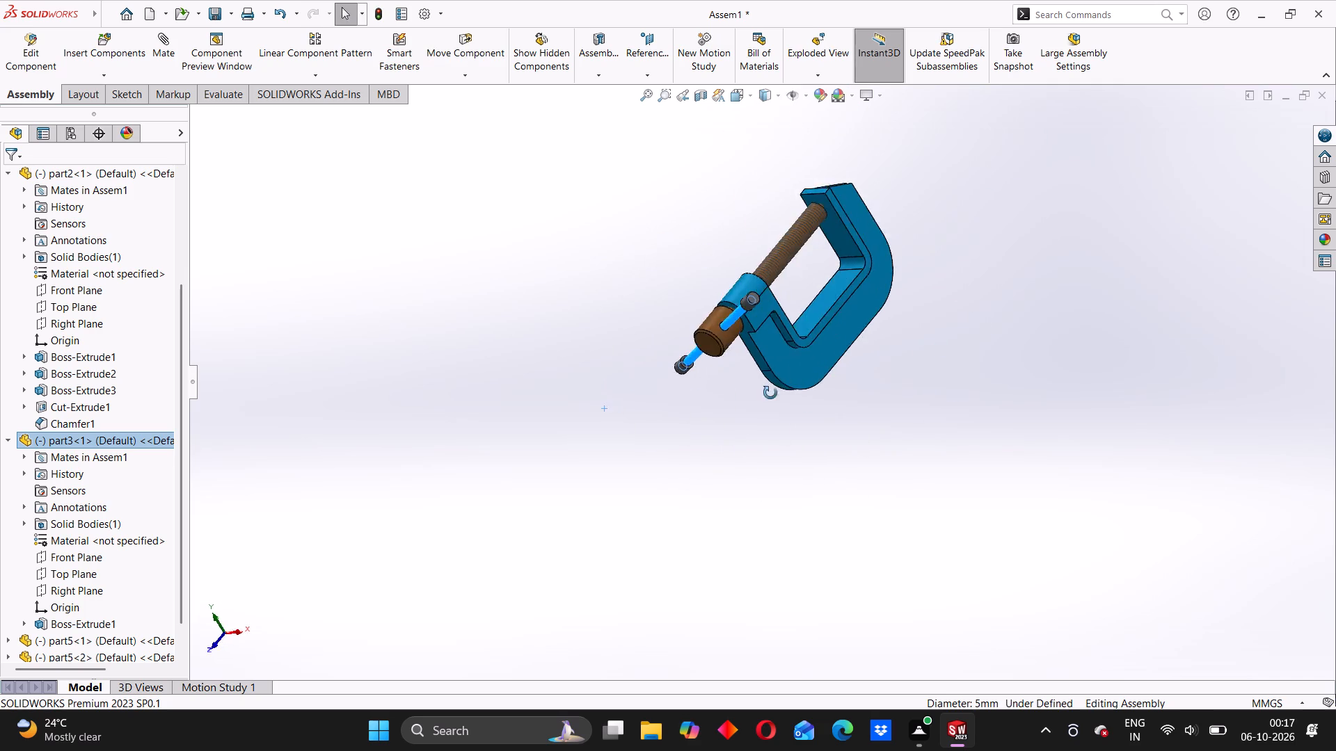
{"action": "middle_click_drag", "start_coordinate": [770, 393], "coordinate": [705, 454]}
{"action": "middle_click_drag", "start_coordinate": [690, 387], "coordinate": [763, 477]}
{"action": "left_click", "coordinate": [619, 422]}
Turn the handle with the part2 screw to back its tip away from the clamp frame's fixed jaw.
{"action": "scroll", "coordinate": [693, 322], "scroll_direction": "down", "scroll_amount": 5}
{"action": "middle_click_drag", "start_coordinate": [576, 439], "coordinate": [626, 407]}
{"action": "scroll", "coordinate": [644, 389], "scroll_direction": "up", "scroll_amount": 3}
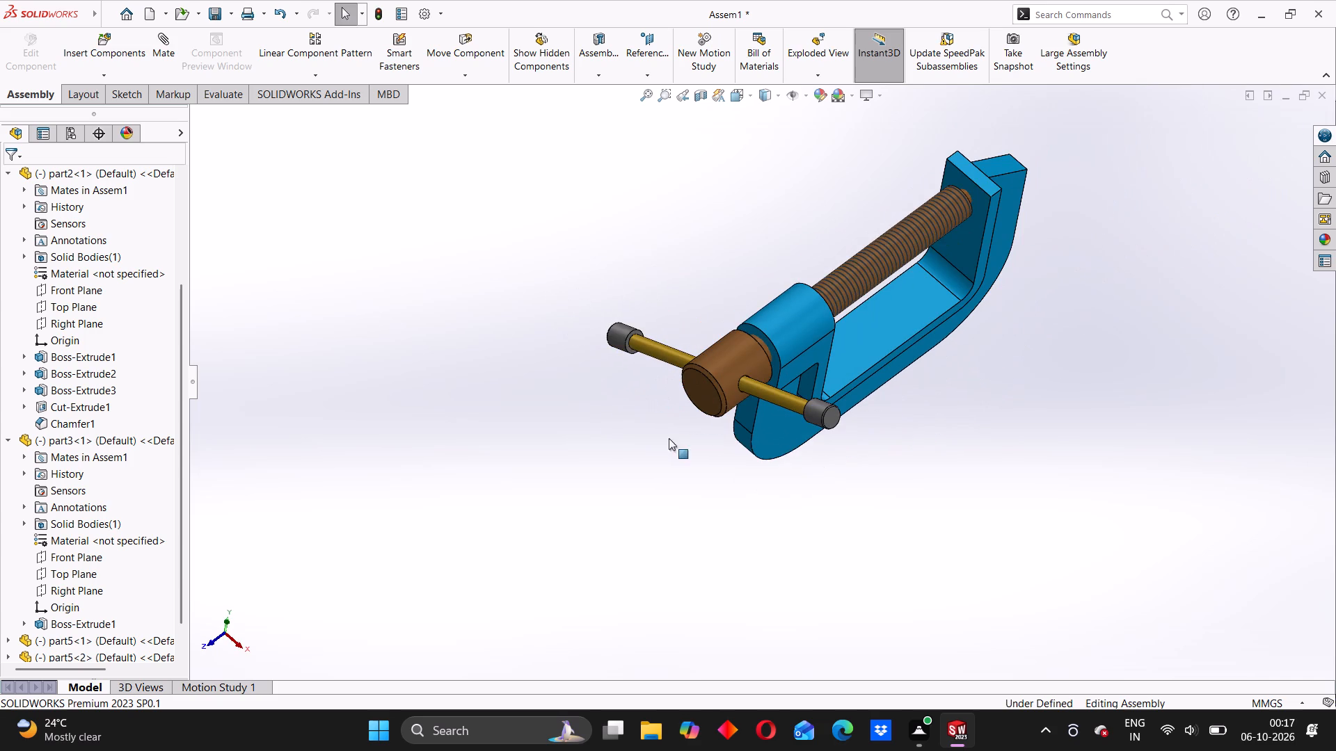
{"action": "left_click_drag", "start_coordinate": [731, 387], "coordinate": [694, 426]}
{"action": "left_click_drag", "start_coordinate": [697, 419], "coordinate": [631, 470]}
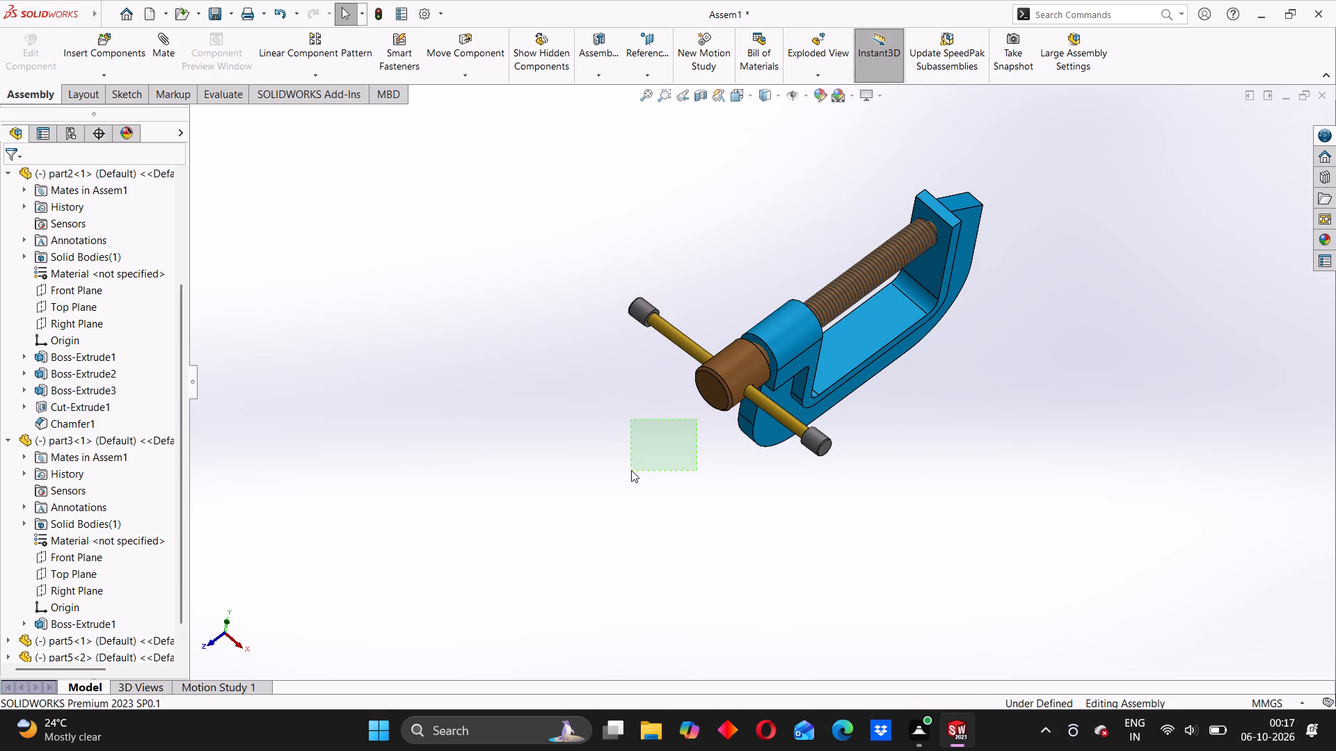
{"action": "left_click_drag", "start_coordinate": [631, 470], "coordinate": [630, 464]}
{"action": "left_click_drag", "start_coordinate": [682, 332], "coordinate": [605, 371]}
{"action": "left_click_drag", "start_coordinate": [685, 346], "coordinate": [720, 362]}
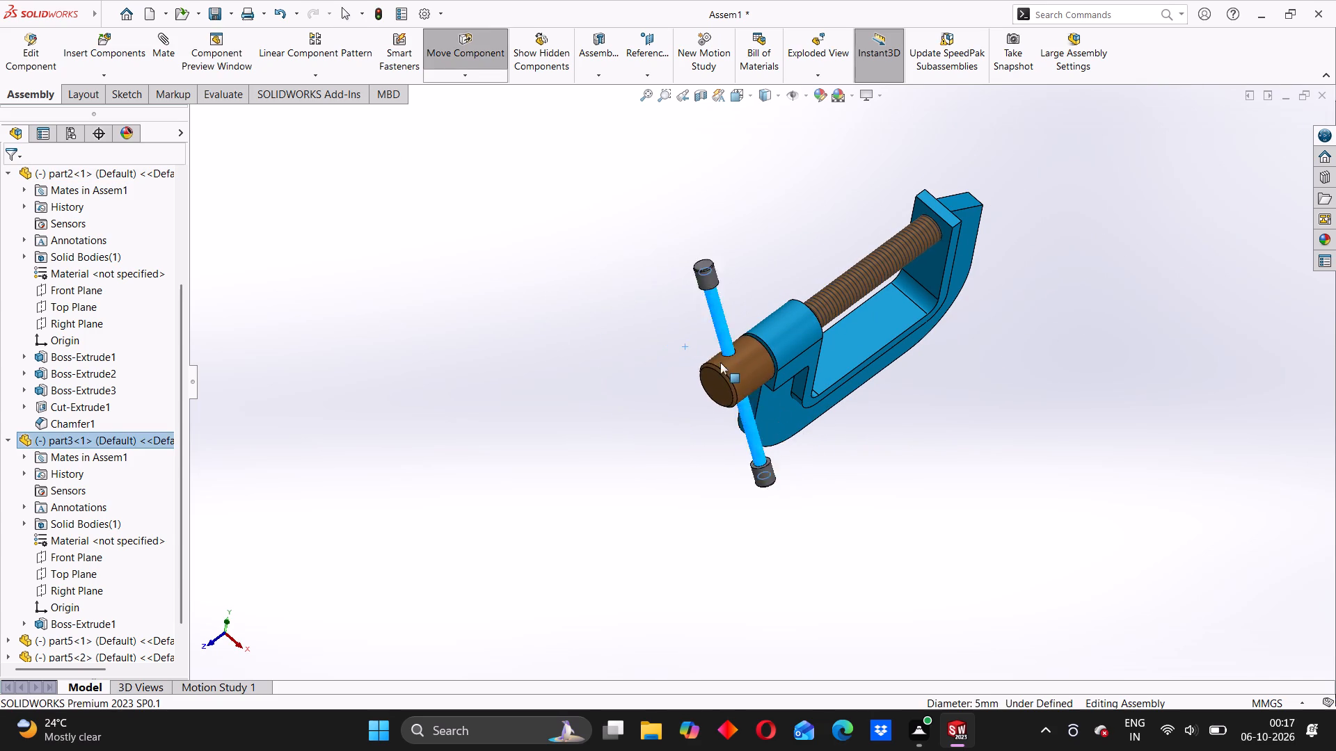
{"action": "left_click_drag", "start_coordinate": [720, 362], "coordinate": [466, 217]}
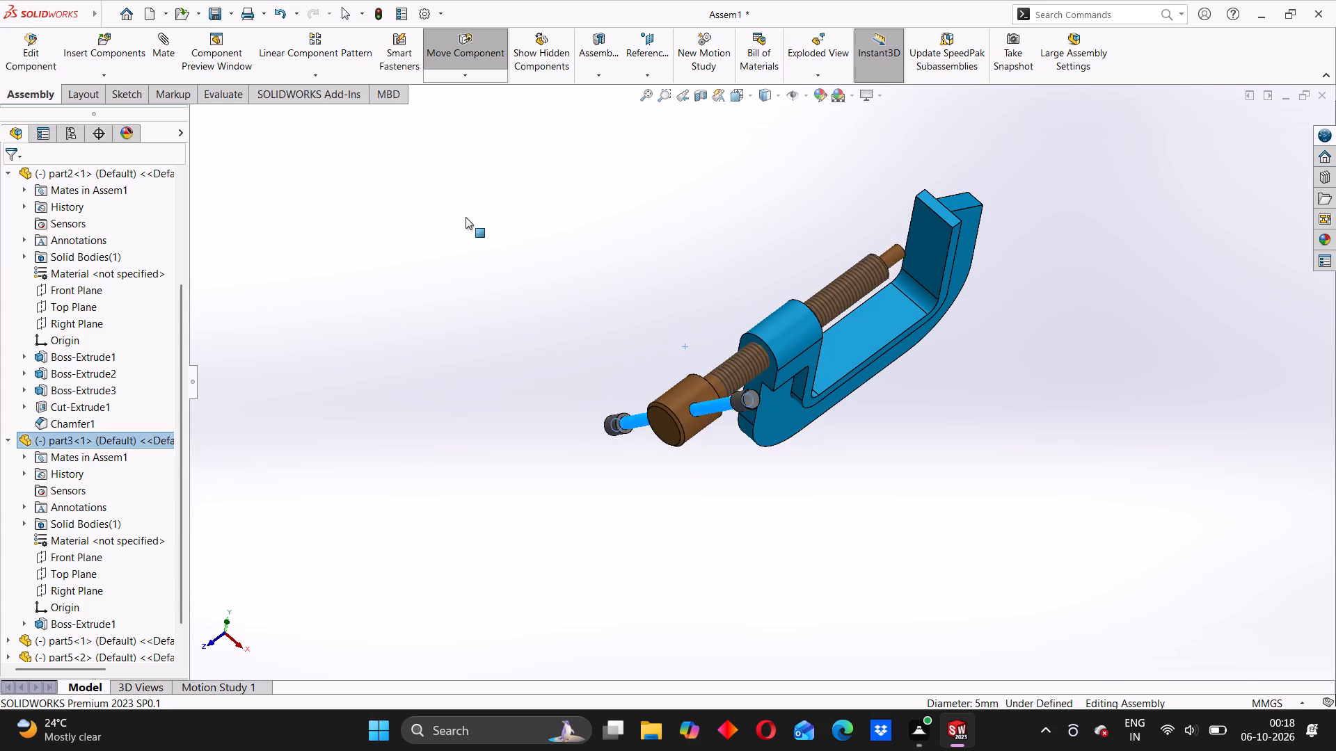
{"action": "left_click_drag", "start_coordinate": [466, 217], "coordinate": [449, 220]}
{"action": "left_click", "coordinate": [391, 297]}
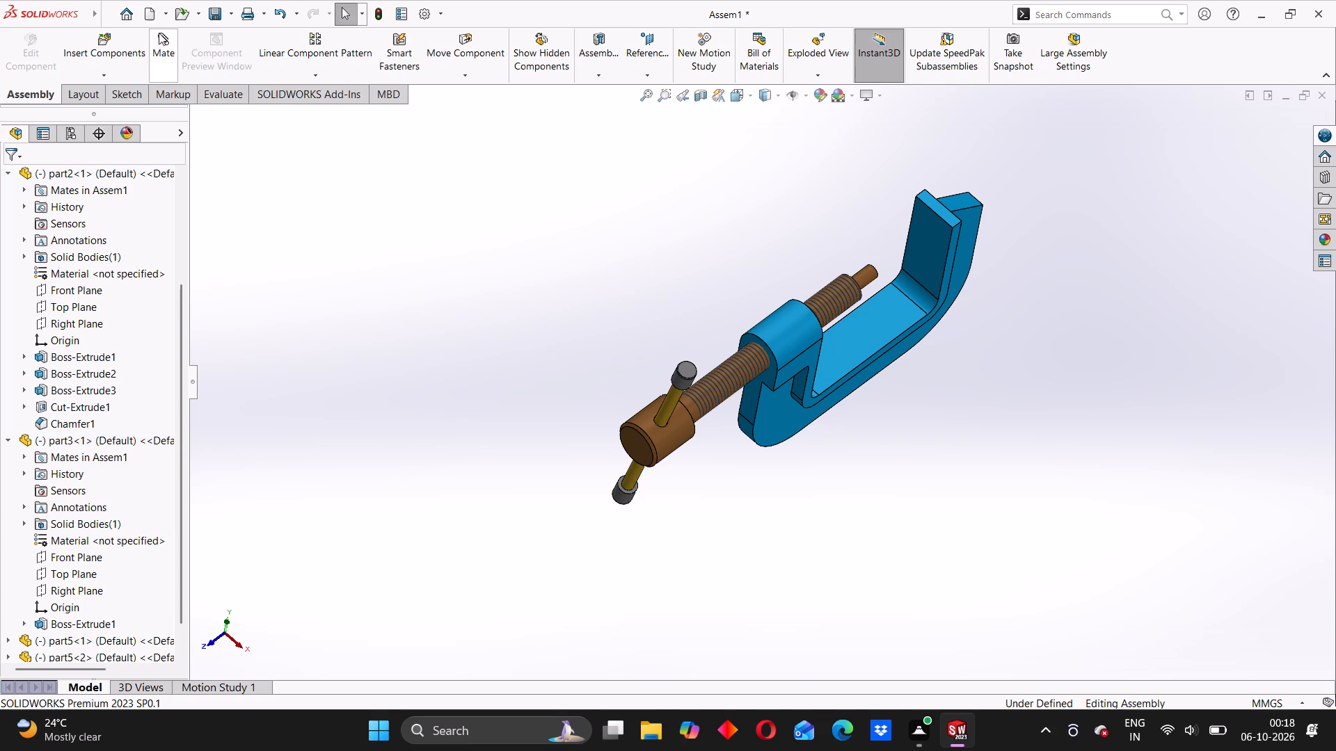
Insert the part4 component from the ASSEMBLY 9 folder and place it near the screw's free tip.
{"action": "left_click", "coordinate": [128, 44]}
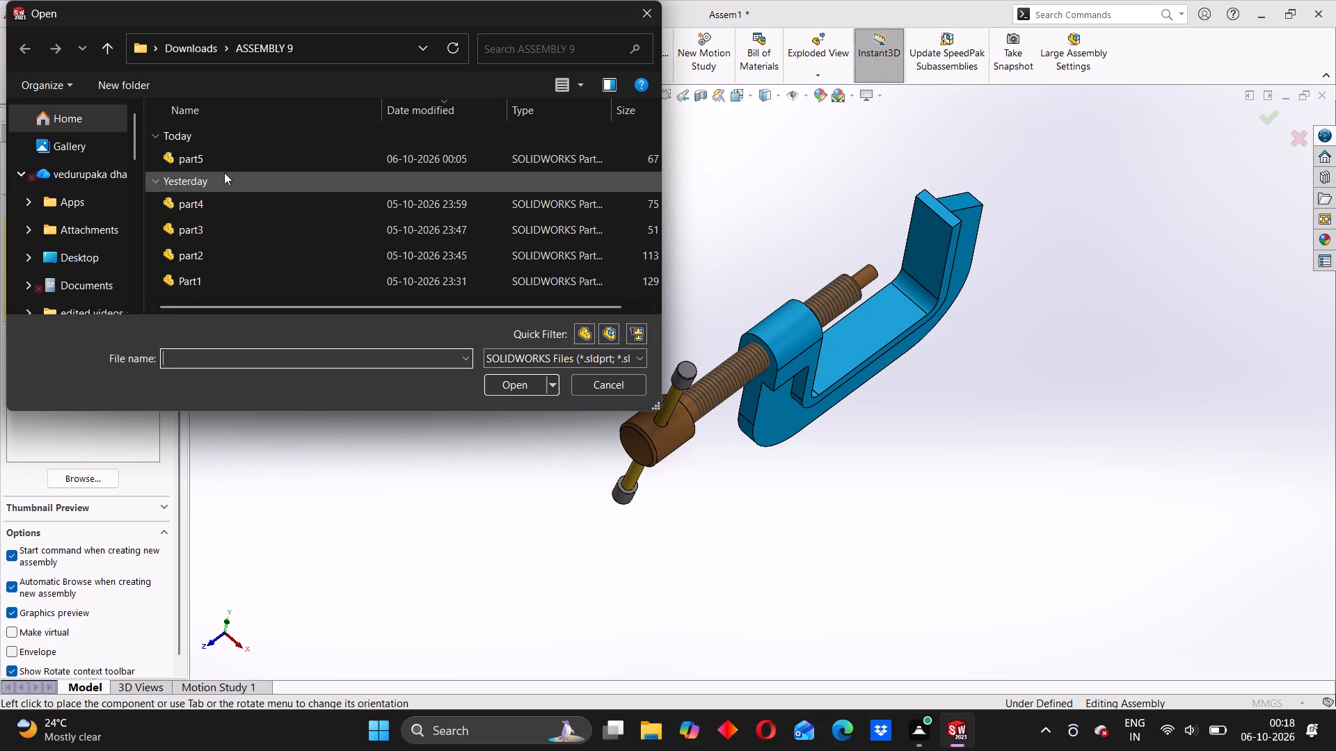
{"action": "left_click", "coordinate": [184, 200]}
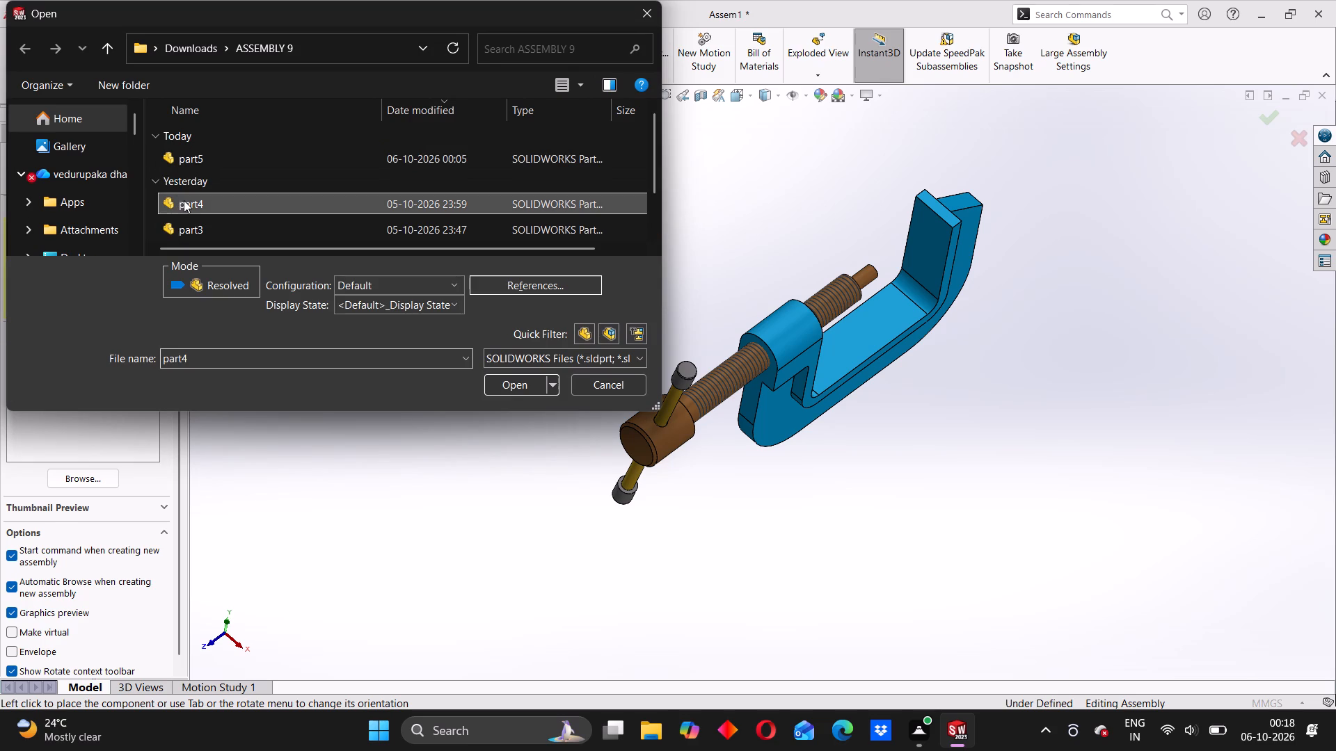
{"action": "left_click", "coordinate": [530, 388]}
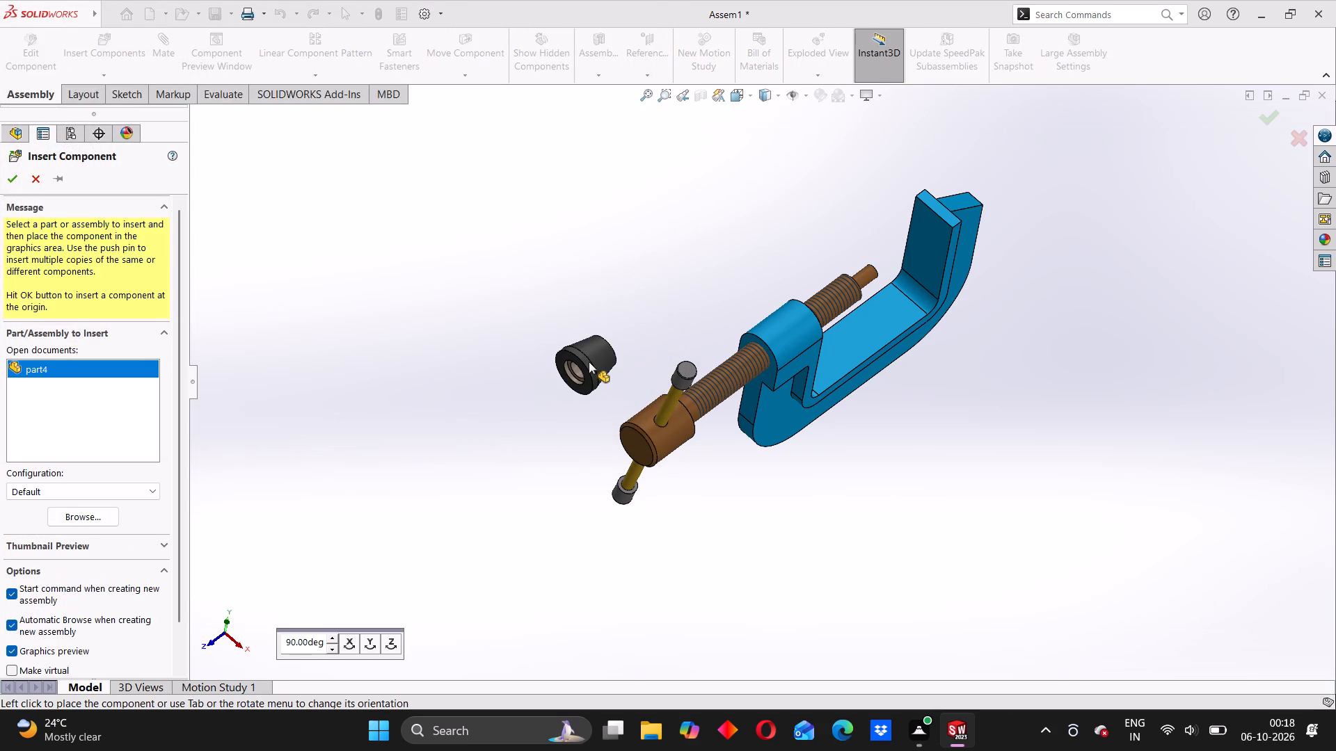
{"action": "left_click", "coordinate": [902, 248]}
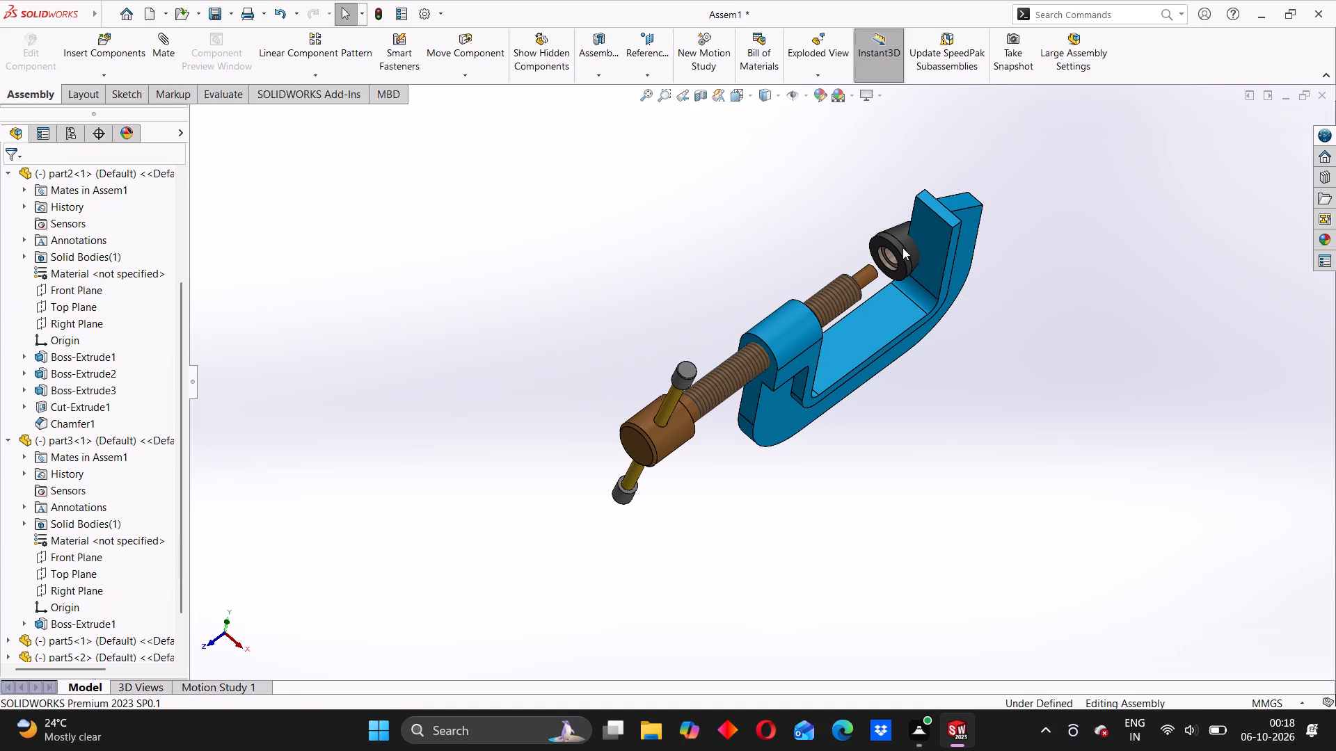
Add a Concentric mate between the reduced cylindrical tip of the part2 screw and part4's smaller inner bore.
{"action": "scroll", "coordinate": [888, 255], "scroll_direction": "down", "scroll_amount": 5}
{"action": "middle_click_drag", "start_coordinate": [885, 375], "coordinate": [845, 350]}
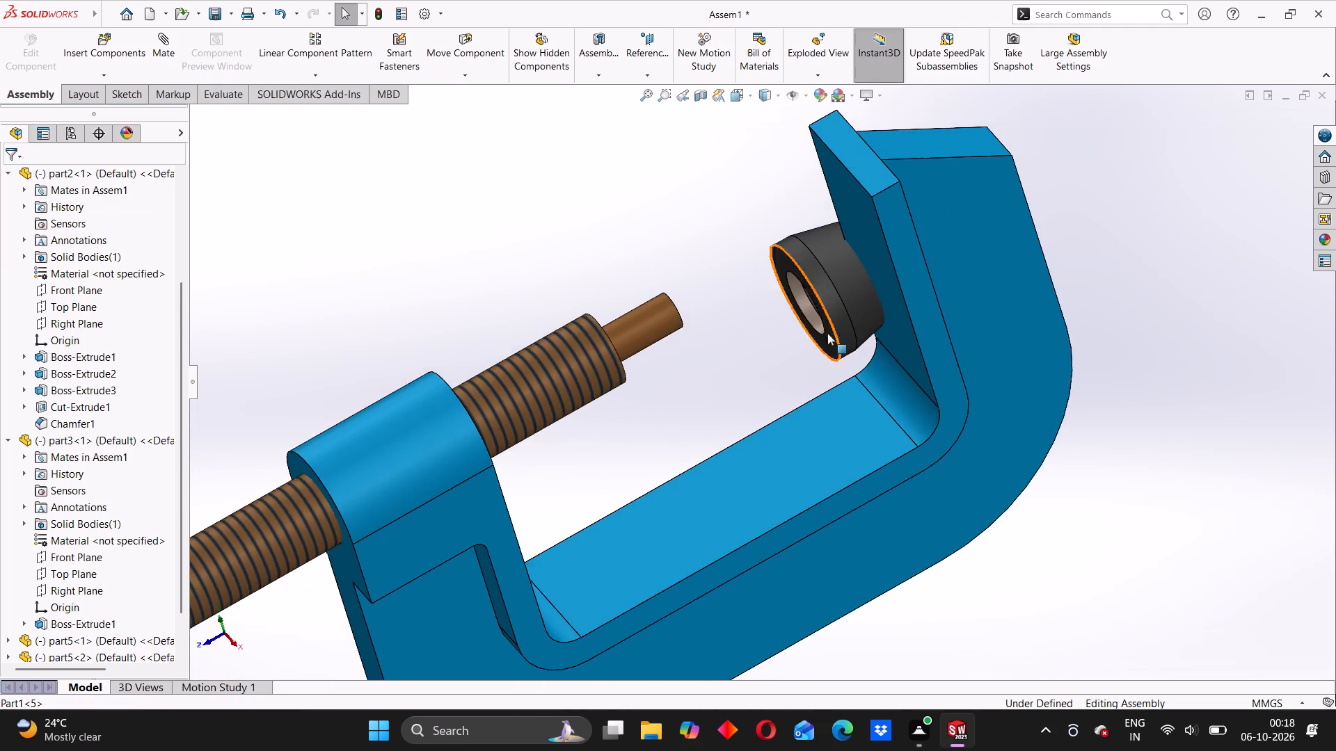
{"action": "scroll", "coordinate": [817, 329], "scroll_direction": "down", "scroll_amount": 3}
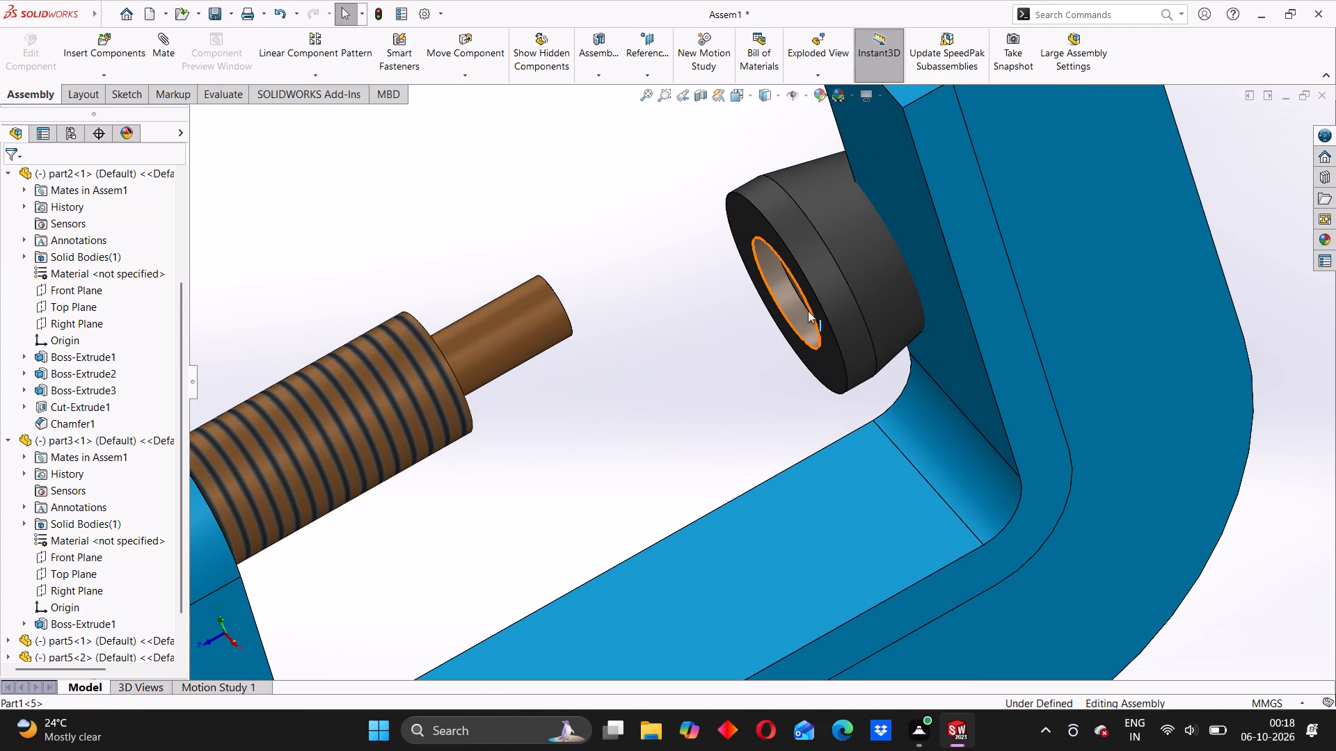
{"action": "left_click", "coordinate": [165, 40]}
{"action": "scroll", "coordinate": [671, 355], "scroll_direction": "down", "scroll_amount": 4}
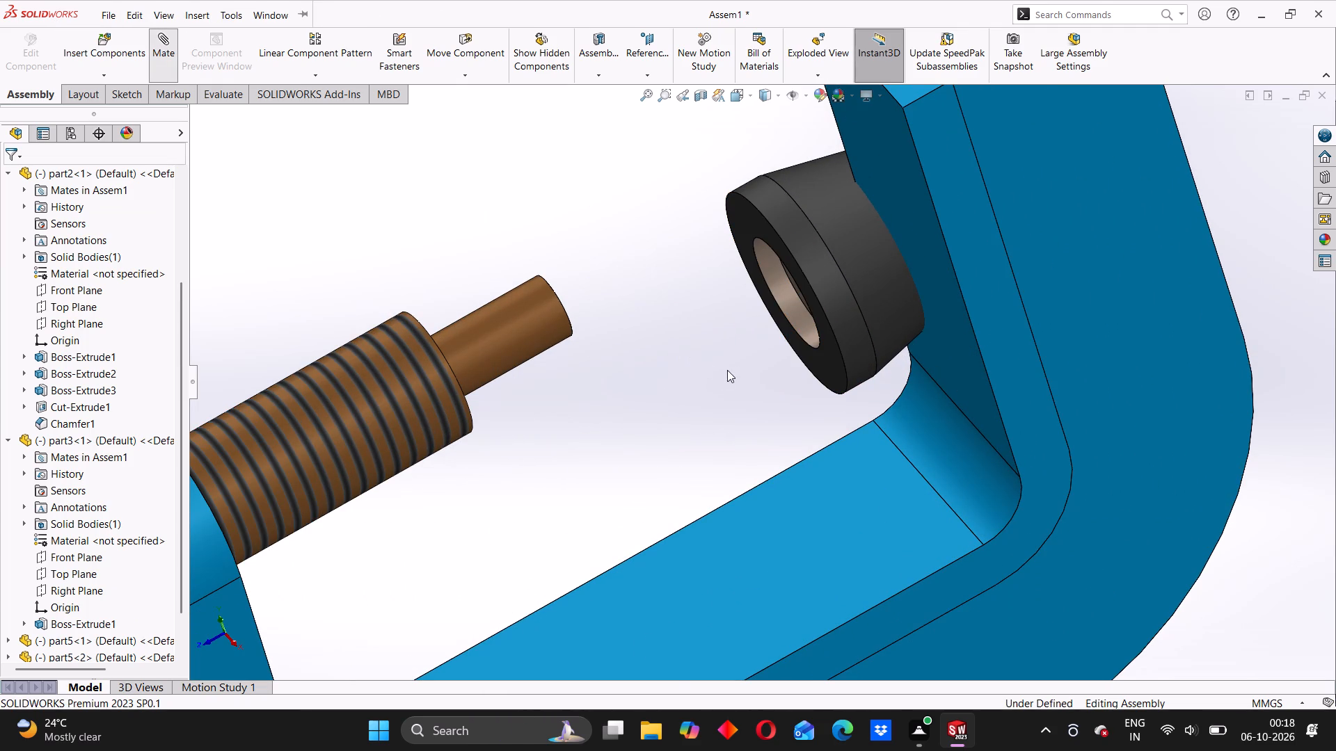
{"action": "scroll", "coordinate": [825, 321], "scroll_direction": "up", "scroll_amount": 7}
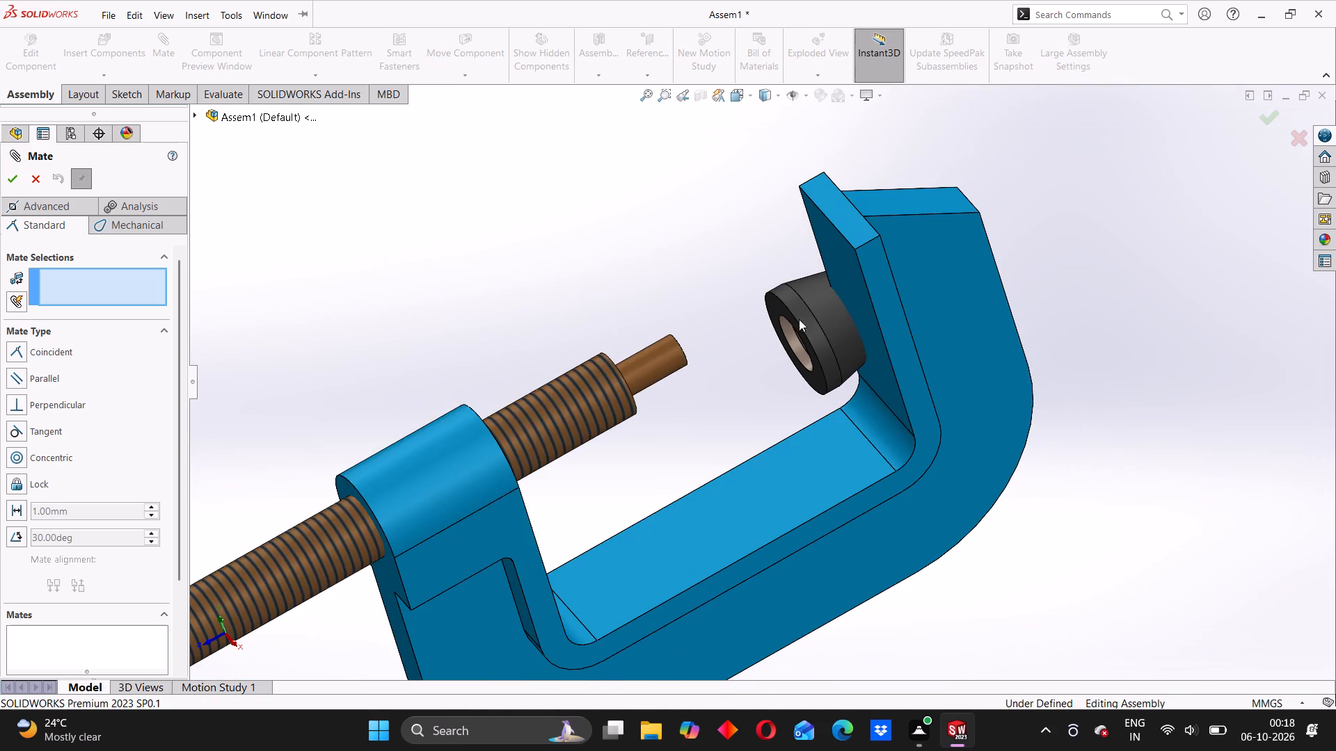
{"action": "middle_click_drag", "start_coordinate": [750, 342], "coordinate": [799, 313]}
{"action": "scroll", "coordinate": [827, 339], "scroll_direction": "down", "scroll_amount": 3}
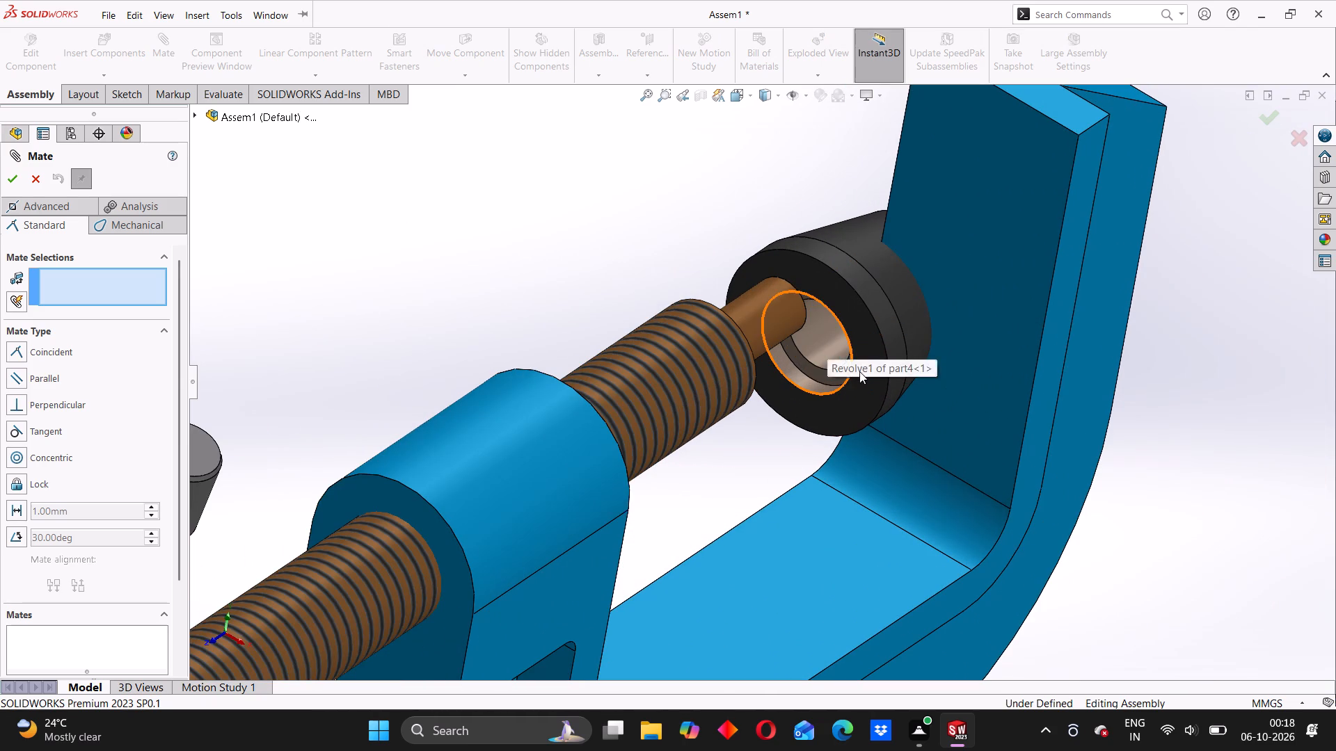
{"action": "middle_click_drag", "start_coordinate": [859, 372], "coordinate": [831, 364]}
{"action": "middle_click_drag", "start_coordinate": [825, 358], "coordinate": [797, 355]}
{"action": "scroll", "coordinate": [802, 332], "scroll_direction": "down", "scroll_amount": 2}
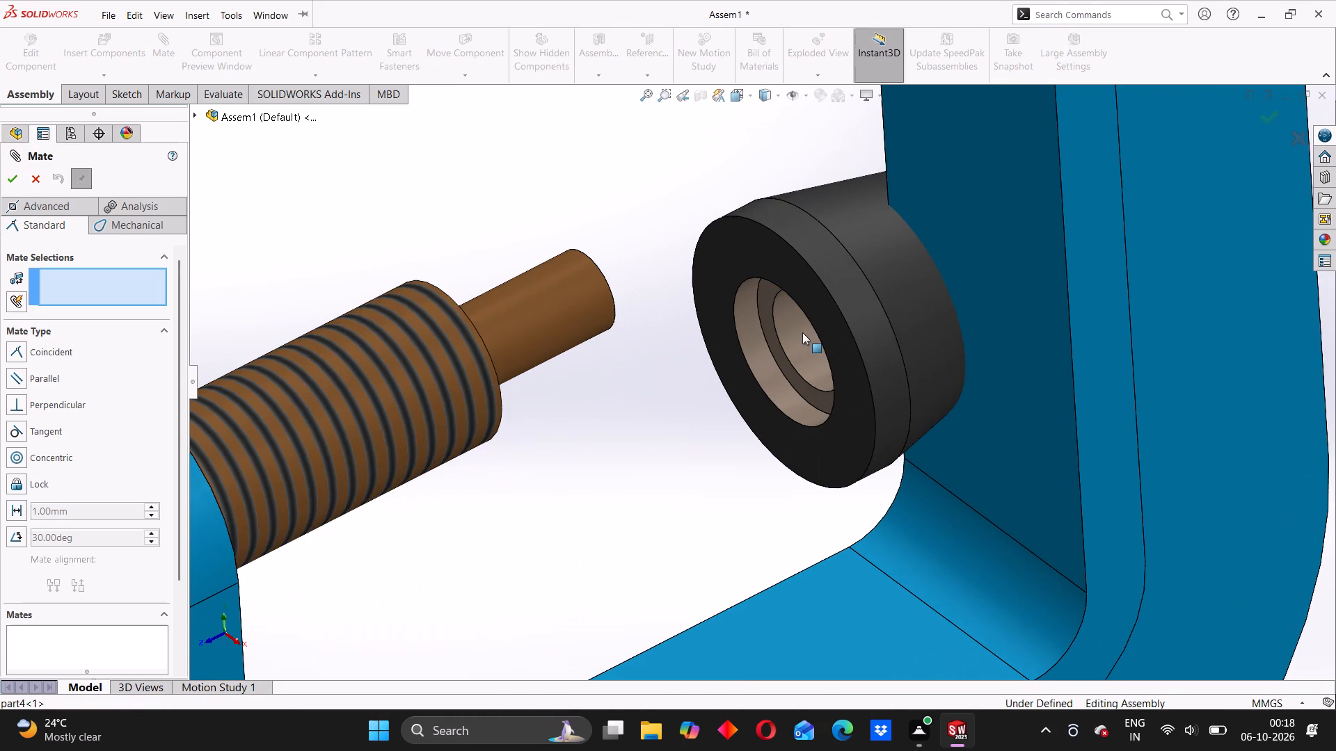
{"action": "scroll", "coordinate": [802, 354], "scroll_direction": "down", "scroll_amount": 1}
{"action": "middle_click_drag", "start_coordinate": [802, 354], "coordinate": [815, 348]}
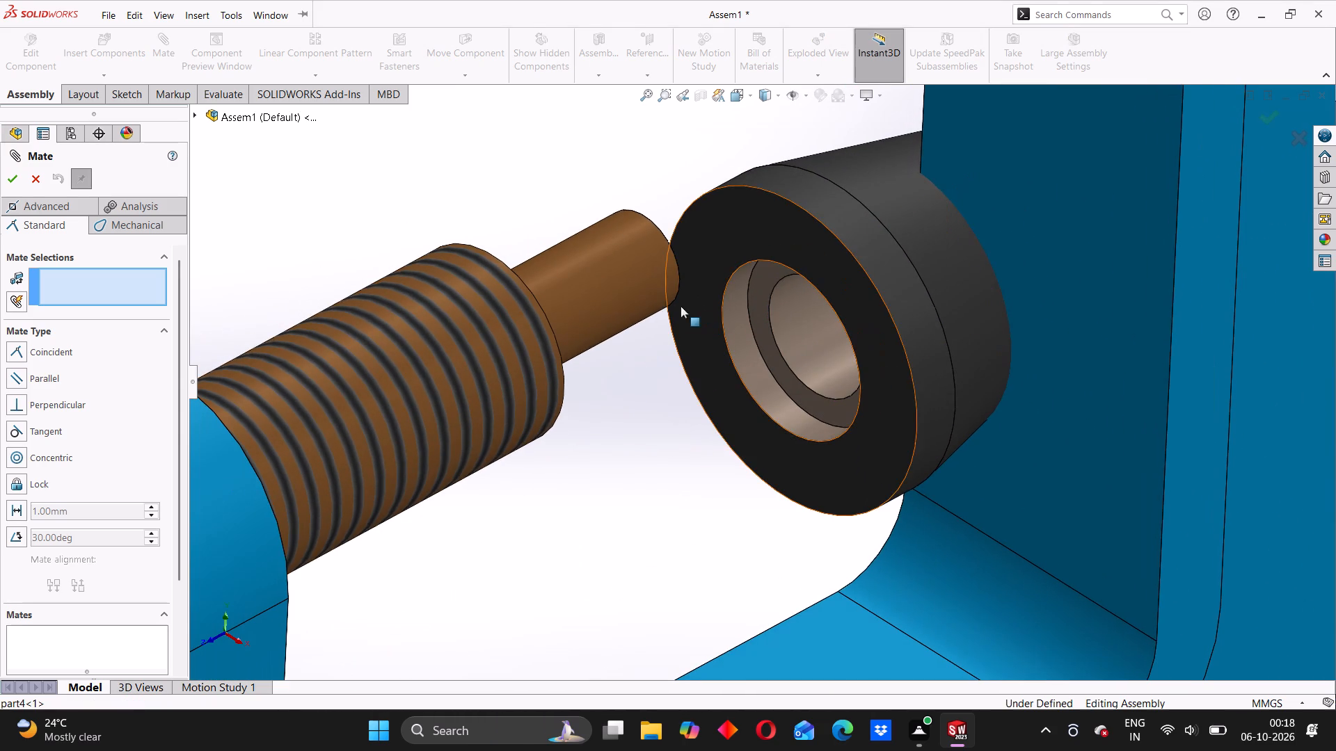
{"action": "left_click", "coordinate": [618, 291]}
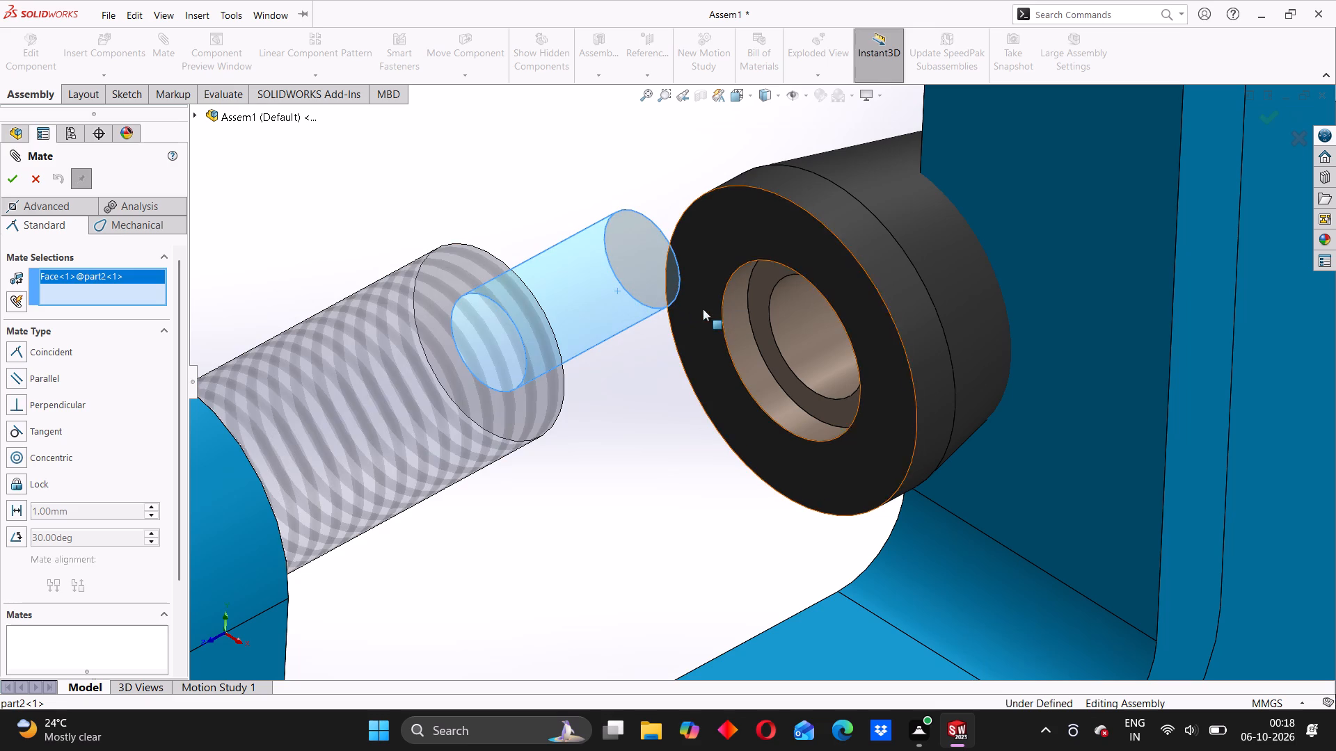
{"action": "left_click", "coordinate": [804, 316]}
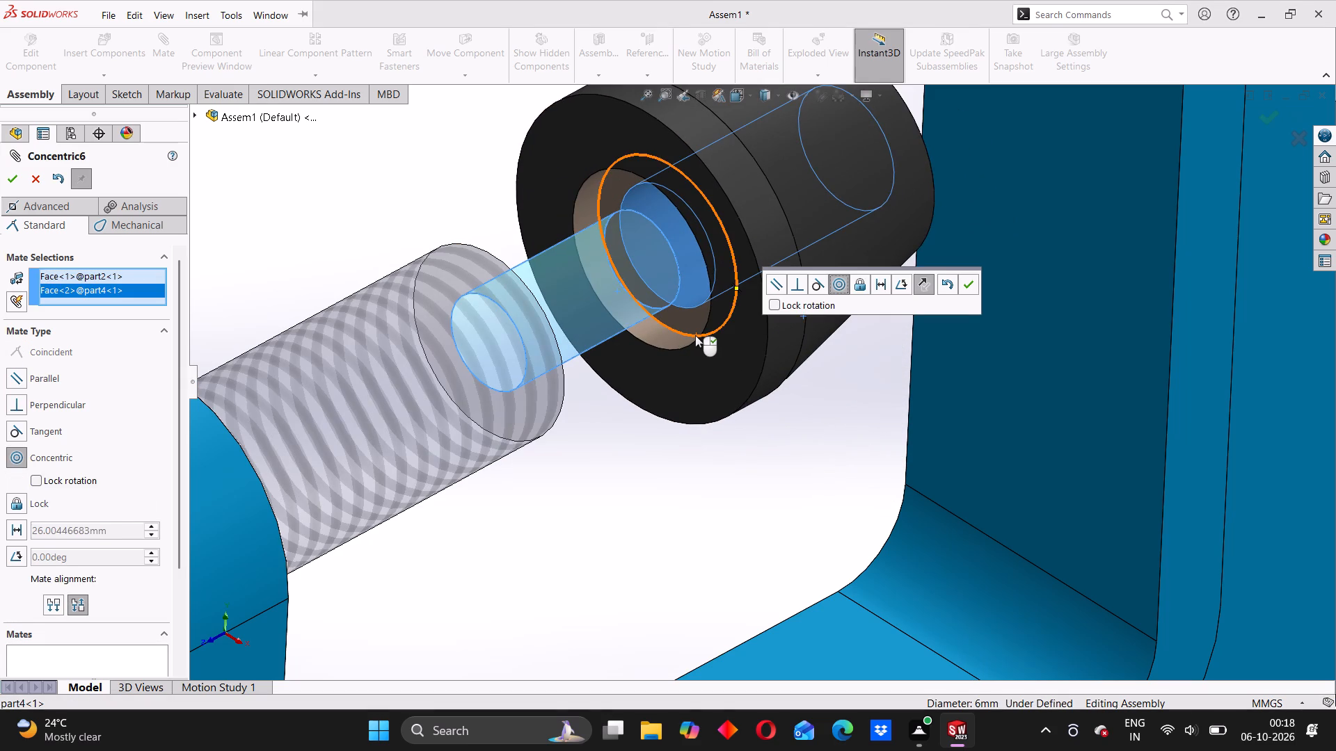
{"action": "left_click", "coordinate": [962, 286]}
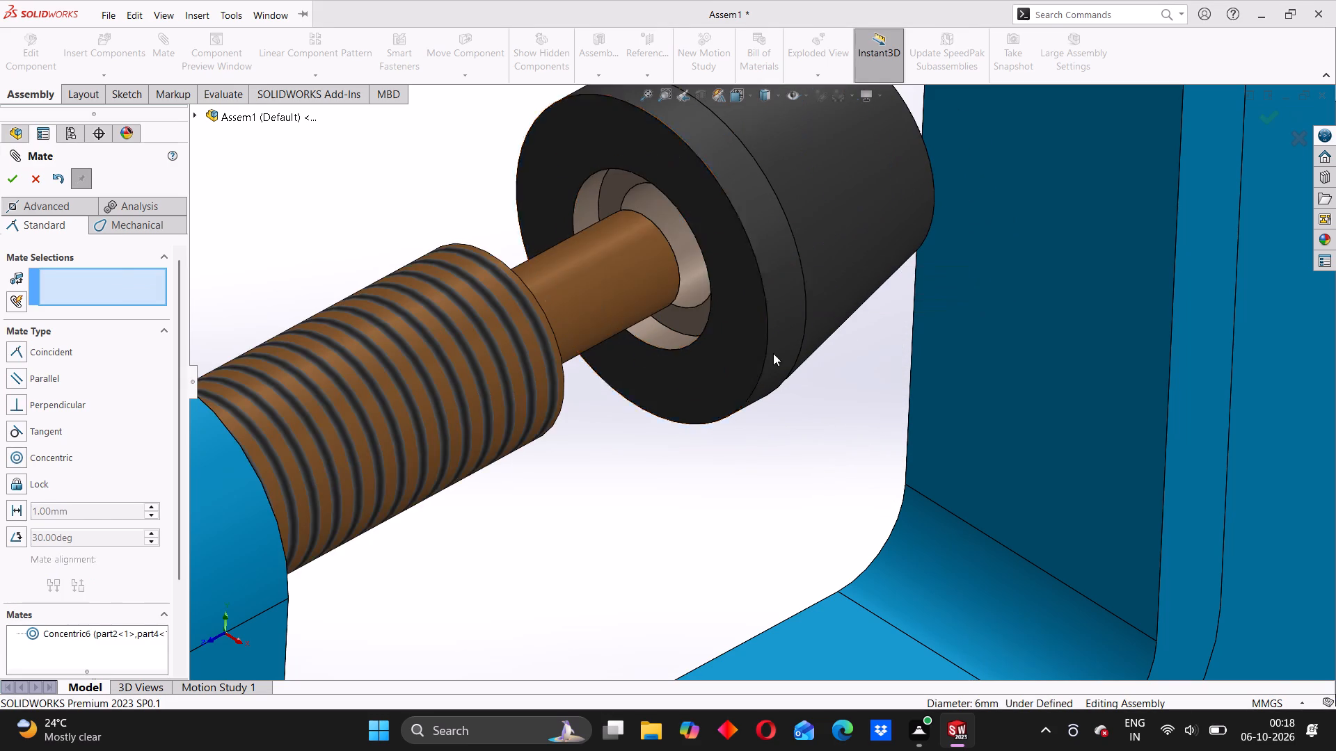
{"action": "scroll", "coordinate": [619, 331], "scroll_direction": "down", "scroll_amount": 3}
{"action": "scroll", "coordinate": [628, 323], "scroll_direction": "up", "scroll_amount": 3}
{"action": "middle_click_drag", "start_coordinate": [672, 350], "coordinate": [677, 348]}
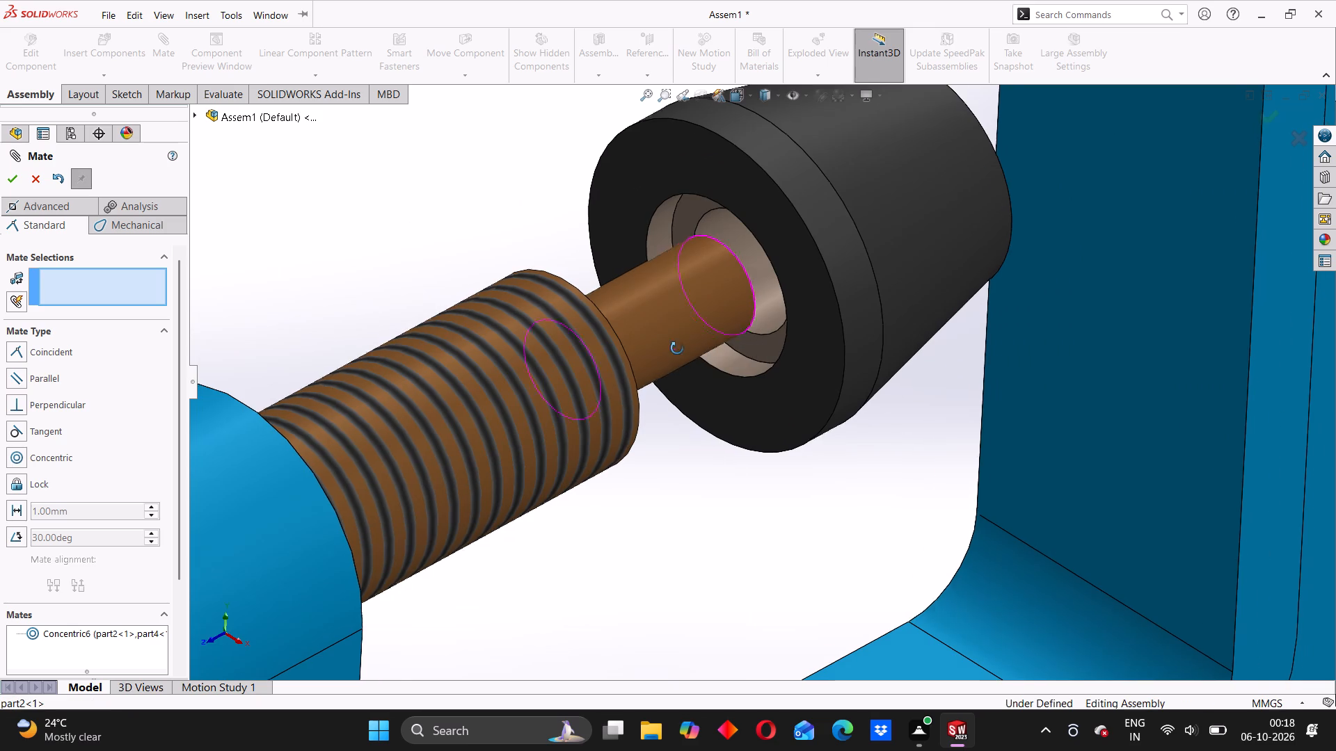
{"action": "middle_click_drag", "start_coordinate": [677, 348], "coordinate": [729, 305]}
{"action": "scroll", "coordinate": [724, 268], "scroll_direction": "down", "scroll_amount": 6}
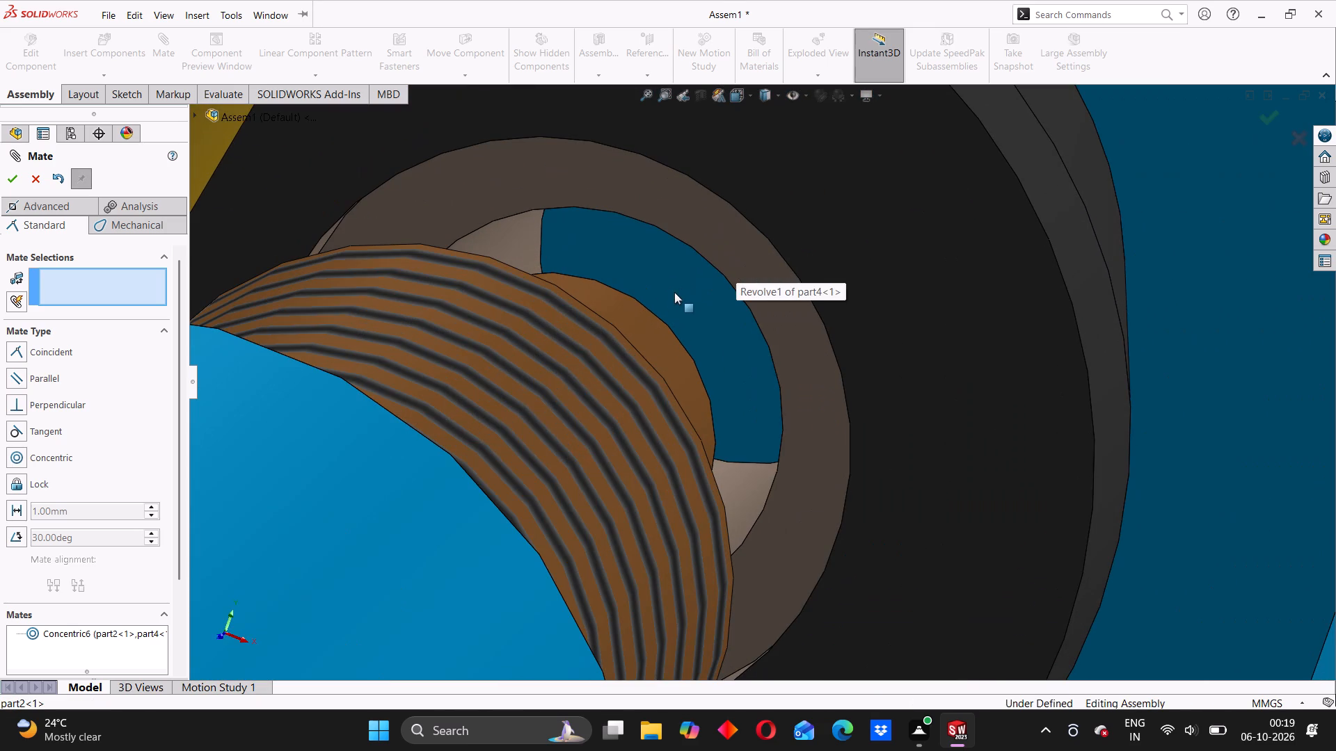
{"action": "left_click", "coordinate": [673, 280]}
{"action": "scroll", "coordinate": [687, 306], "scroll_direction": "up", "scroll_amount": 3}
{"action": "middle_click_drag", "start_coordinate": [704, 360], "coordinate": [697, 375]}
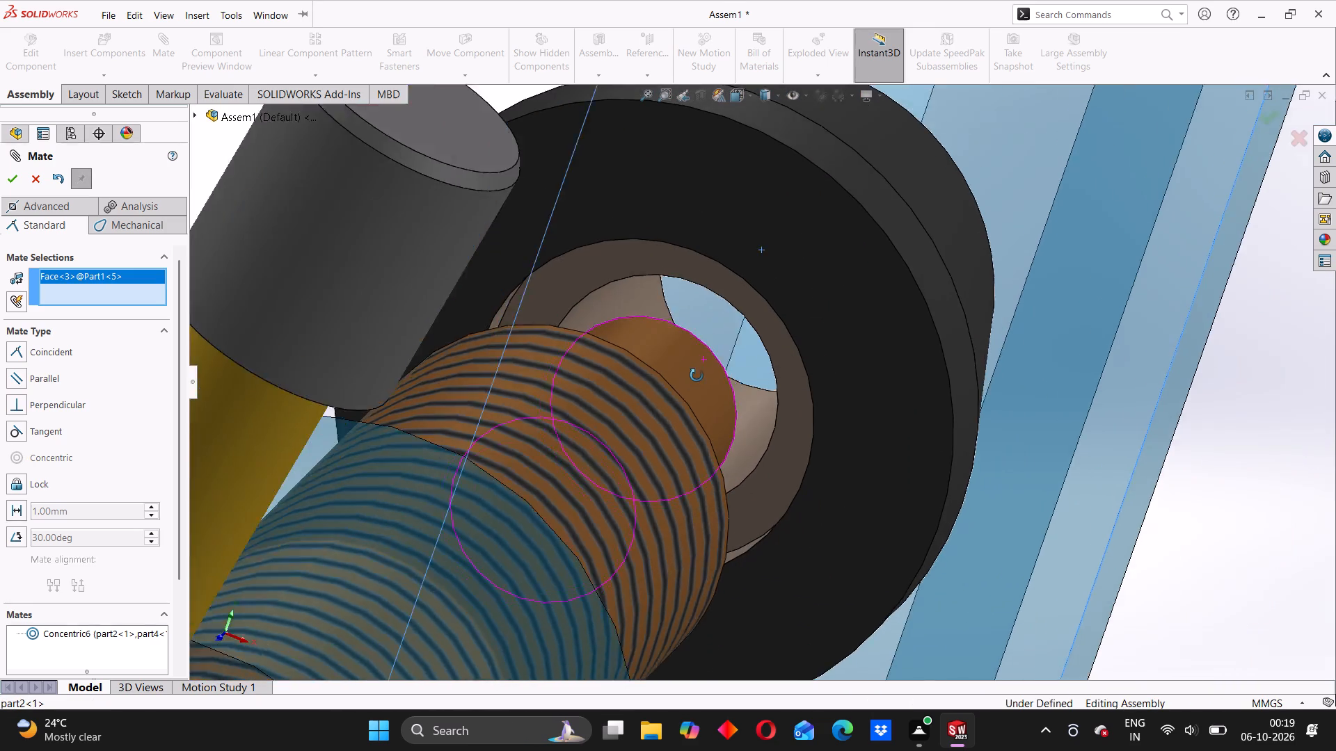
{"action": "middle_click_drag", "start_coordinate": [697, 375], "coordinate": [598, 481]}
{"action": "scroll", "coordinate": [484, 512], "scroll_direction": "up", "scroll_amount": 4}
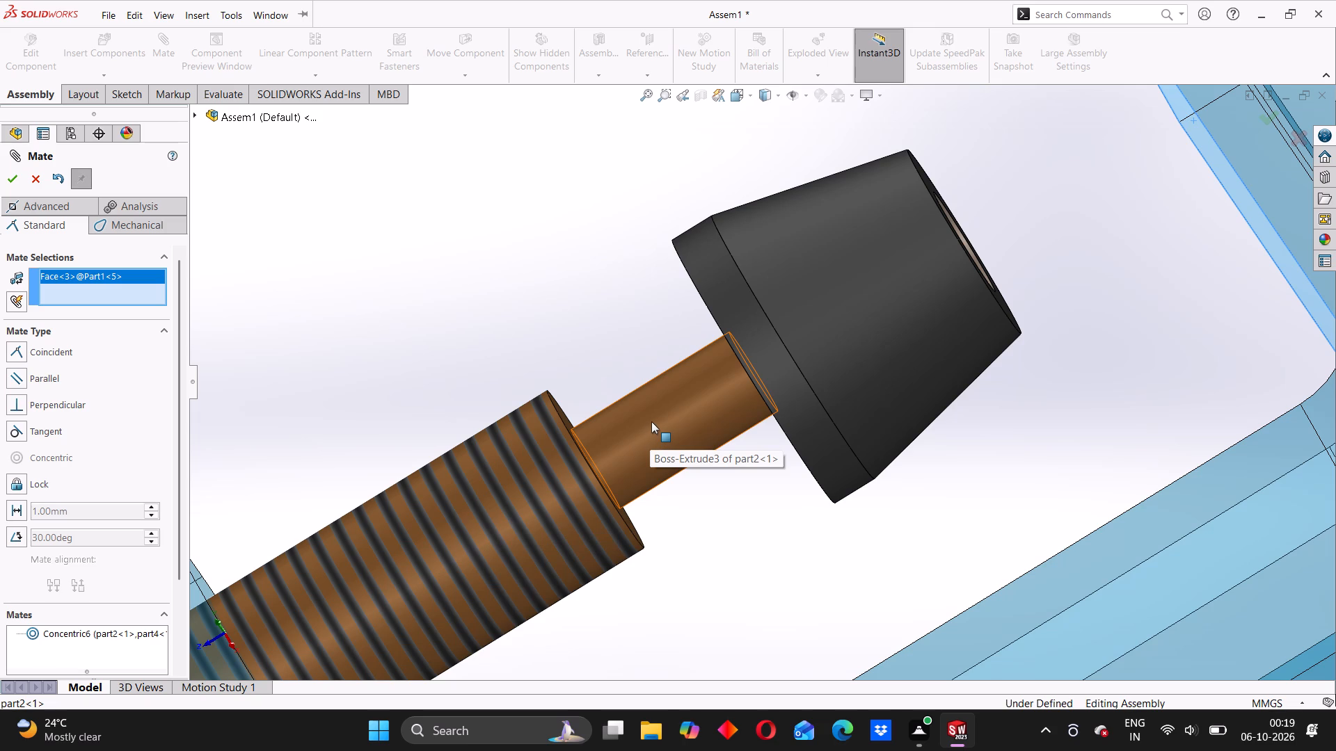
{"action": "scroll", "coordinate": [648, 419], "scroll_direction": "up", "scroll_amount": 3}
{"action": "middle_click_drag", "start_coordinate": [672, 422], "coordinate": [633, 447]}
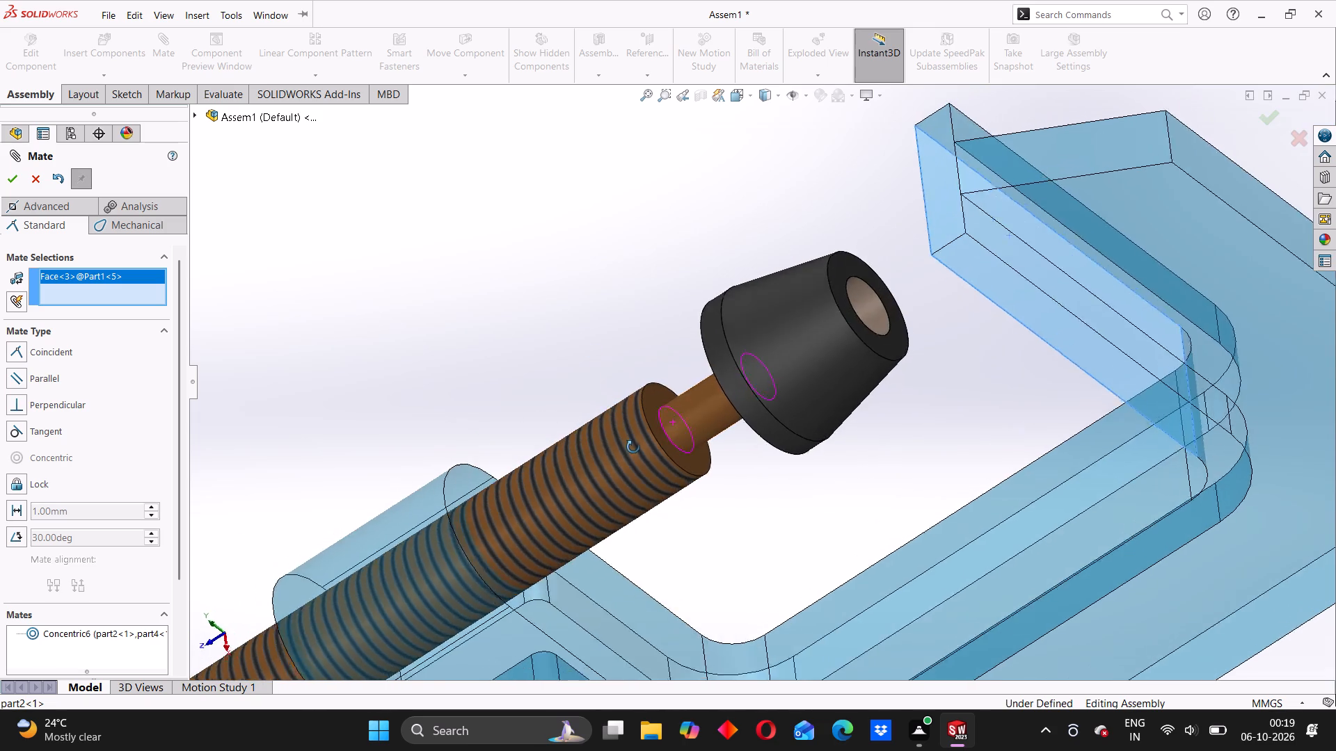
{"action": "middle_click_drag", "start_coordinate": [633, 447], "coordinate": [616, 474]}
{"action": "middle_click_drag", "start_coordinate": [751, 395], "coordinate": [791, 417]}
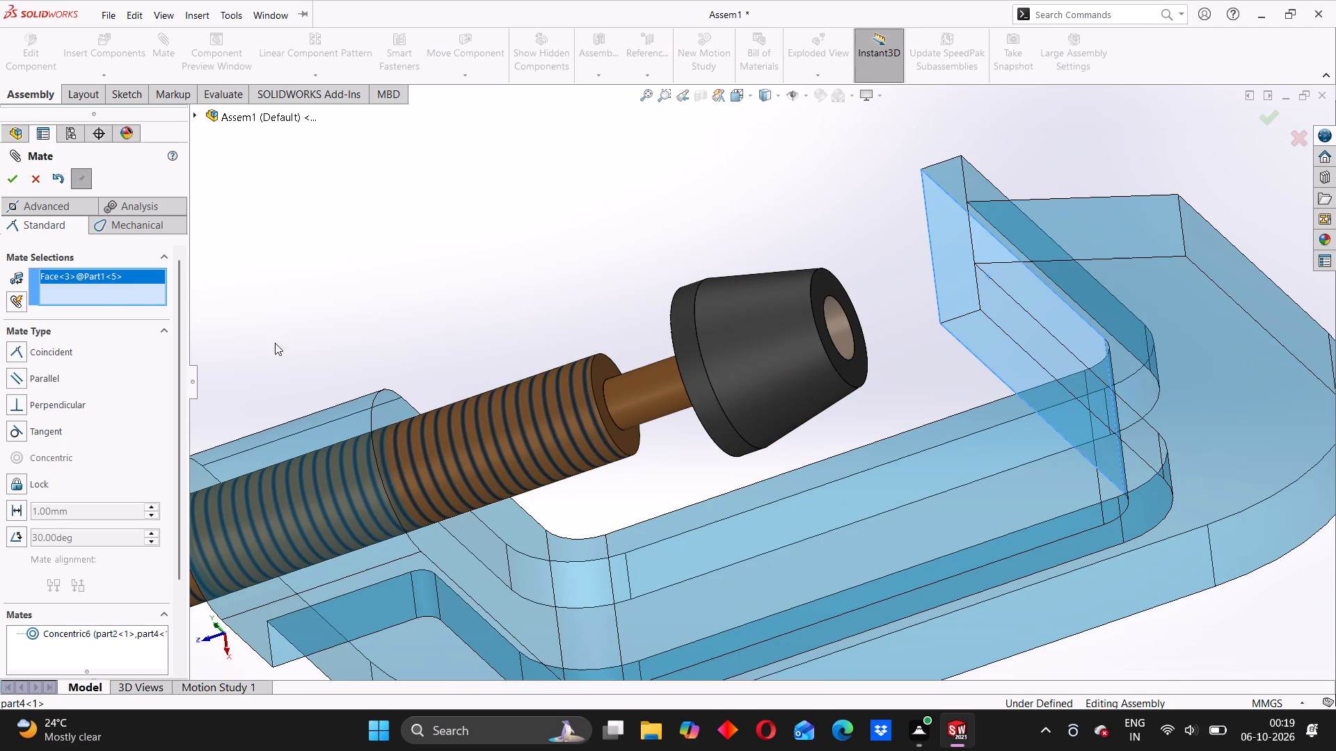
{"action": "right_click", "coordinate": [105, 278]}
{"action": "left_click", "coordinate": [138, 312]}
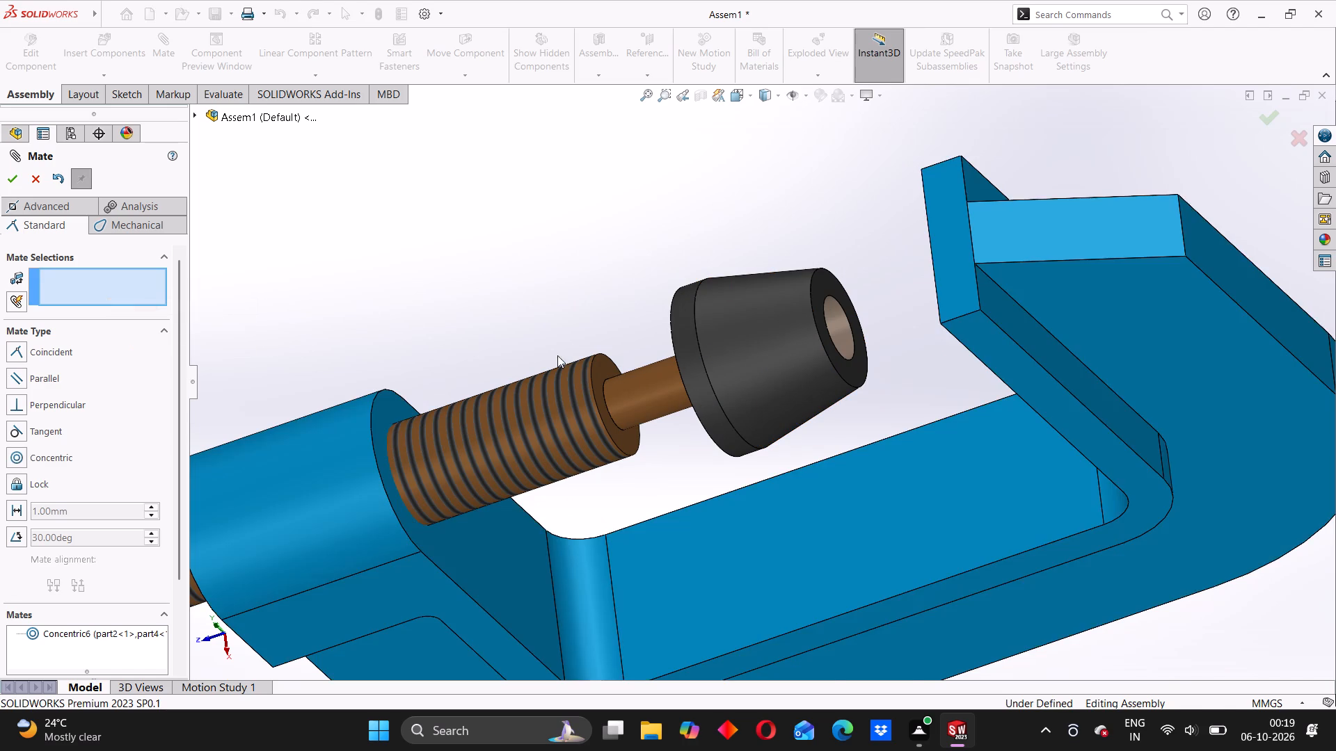
Add a Coincident mate between part4's inner shoulder face and the part2 screw's shoulder face at the base of its reduced tip.
{"action": "middle_click_drag", "start_coordinate": [570, 359], "coordinate": [643, 363]}
{"action": "scroll", "coordinate": [650, 353], "scroll_direction": "down", "scroll_amount": 3}
{"action": "scroll", "coordinate": [717, 321], "scroll_direction": "down", "scroll_amount": 2}
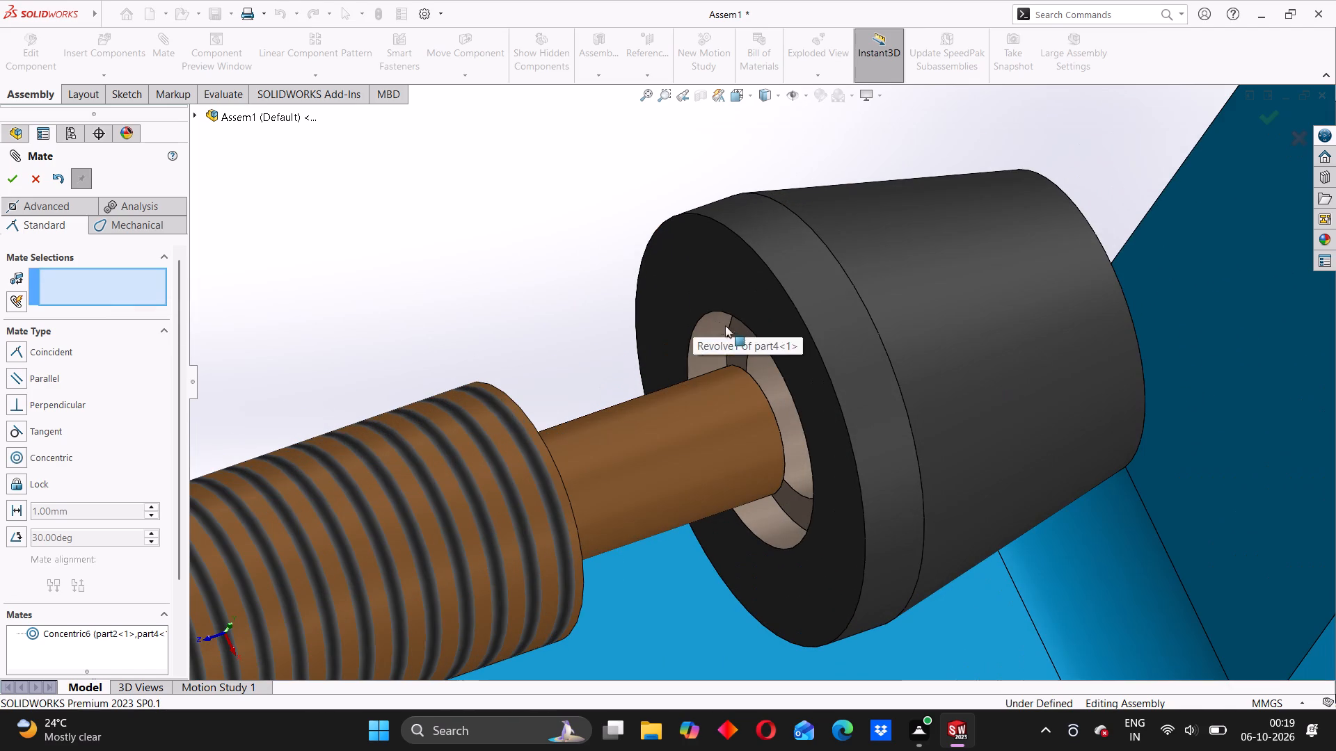
{"action": "left_click", "coordinate": [742, 339]}
{"action": "scroll", "coordinate": [727, 395], "scroll_direction": "up", "scroll_amount": 2}
{"action": "middle_click_drag", "start_coordinate": [681, 455], "coordinate": [630, 472]}
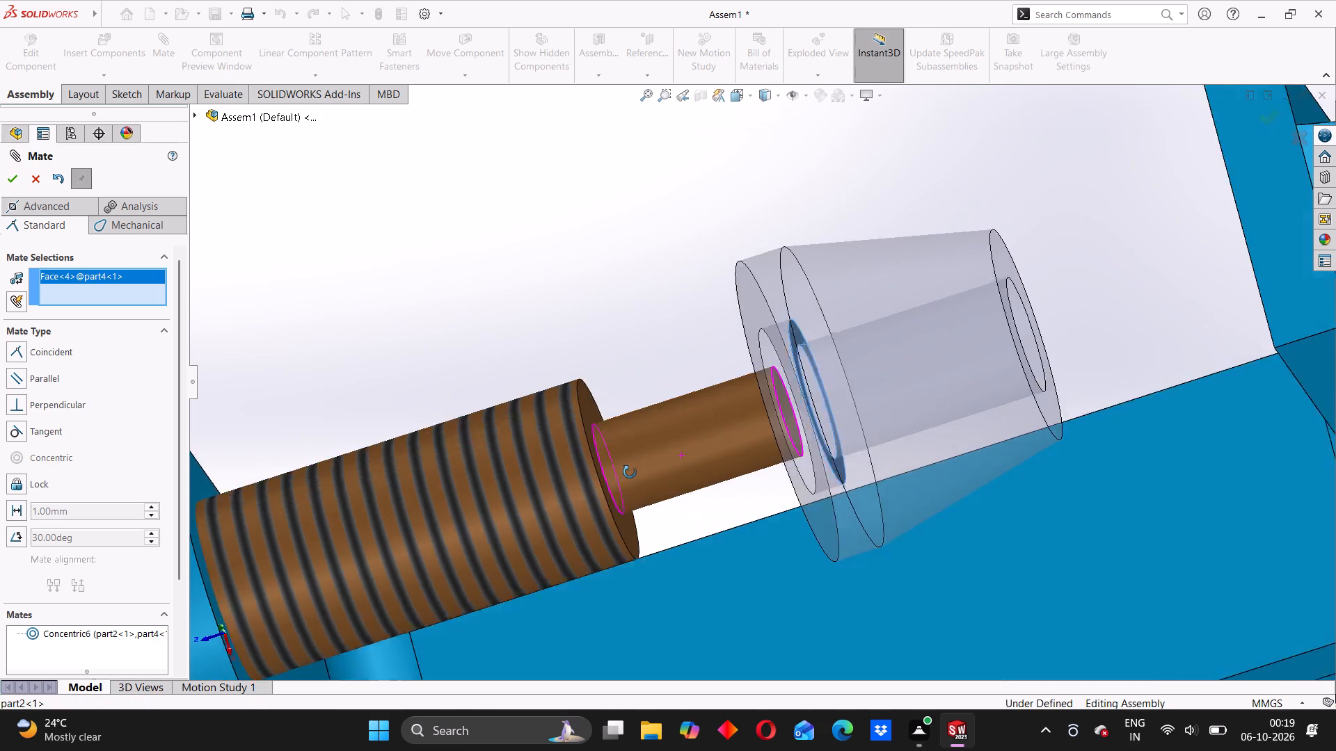
{"action": "middle_click_drag", "start_coordinate": [630, 472], "coordinate": [618, 478]}
{"action": "scroll", "coordinate": [618, 478], "scroll_direction": "up", "scroll_amount": 1}
{"action": "left_click", "coordinate": [619, 408]}
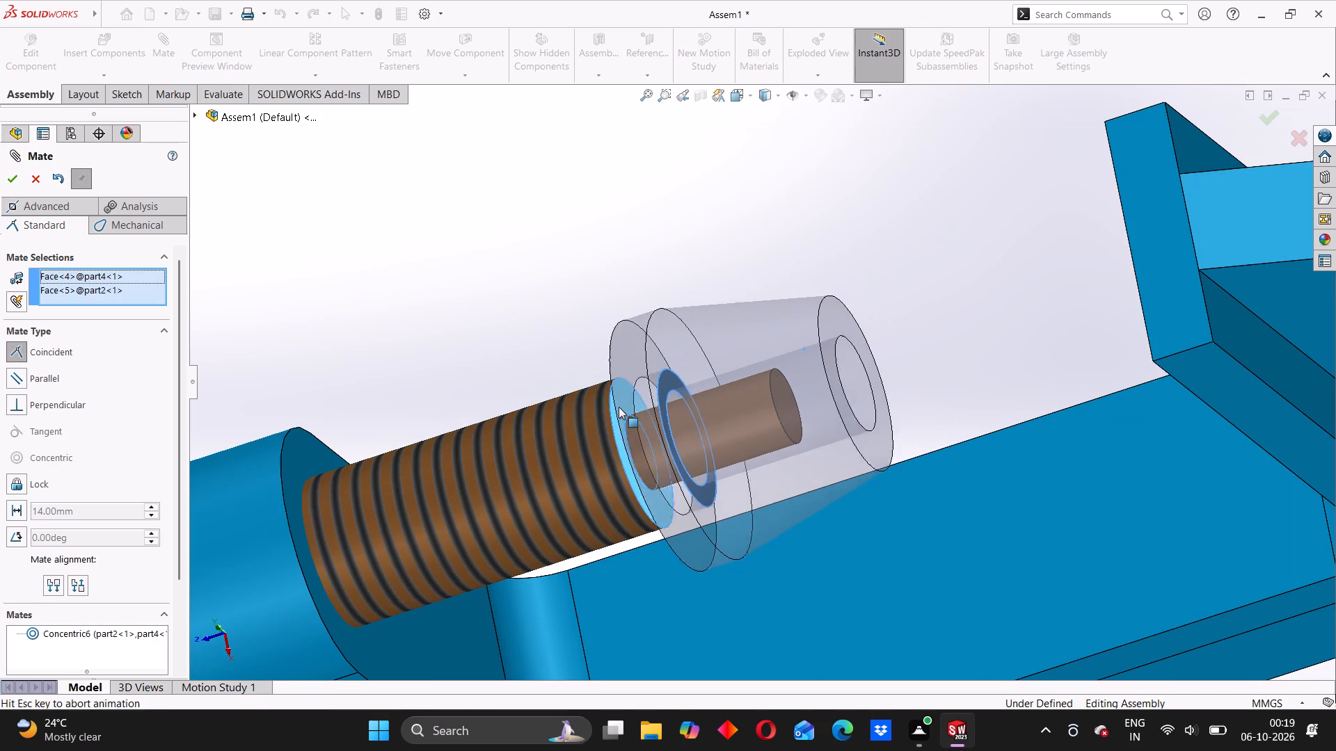
{"action": "left_click", "coordinate": [600, 428]}
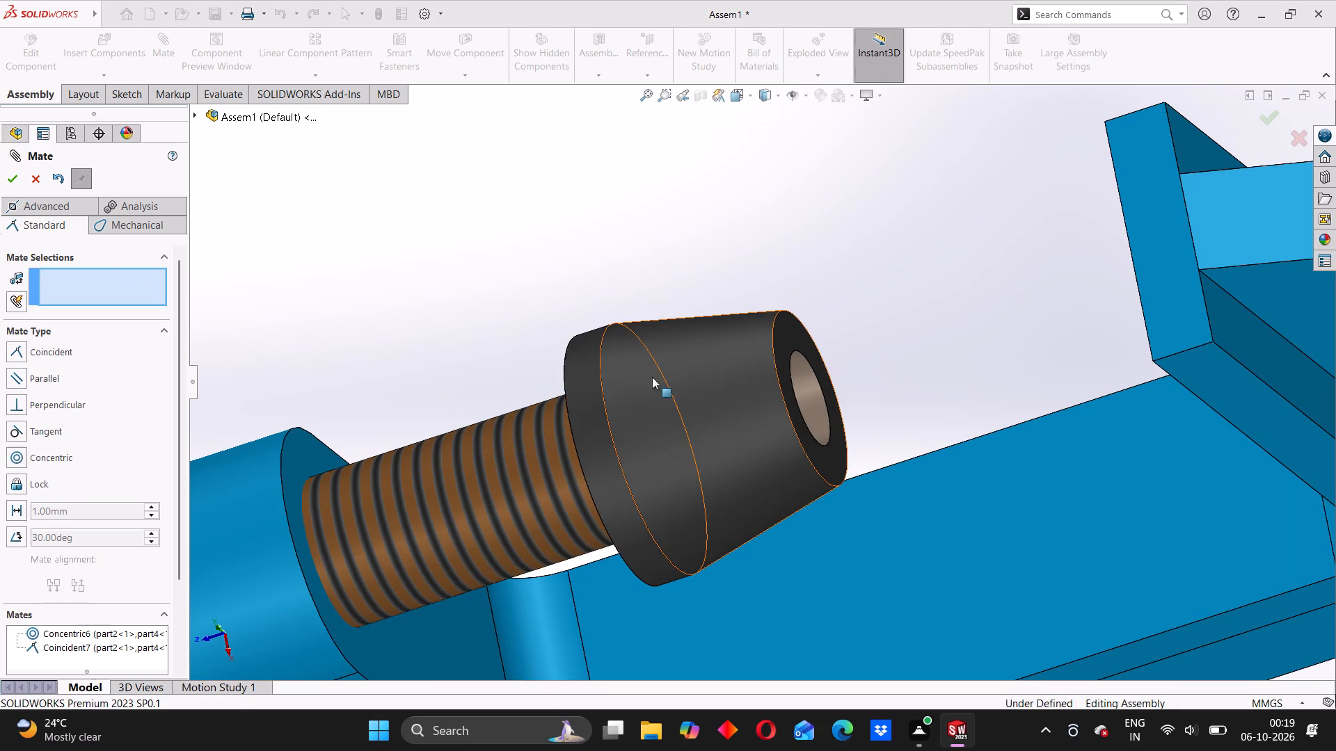
{"action": "left_click", "coordinate": [463, 325]}
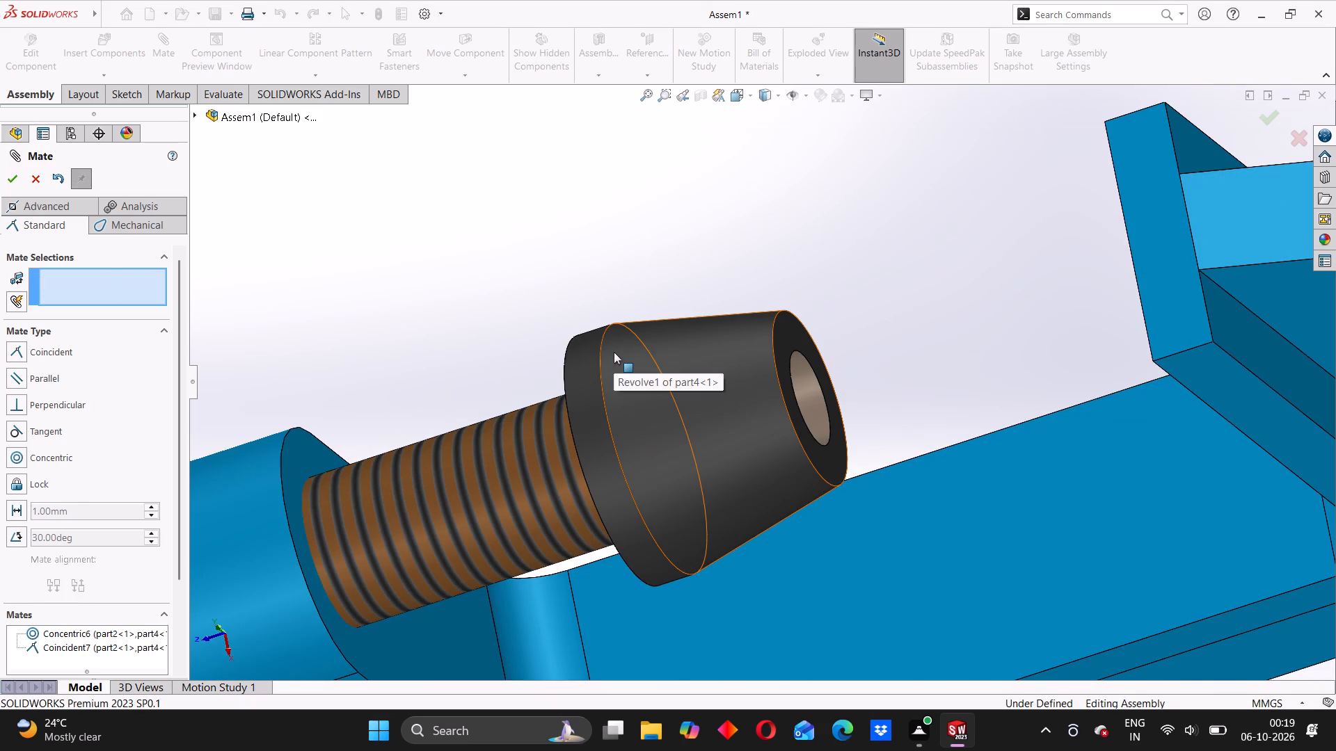
Turn the handle to drive the screw with part4 toward the clamp frame's fixed jaw and check the motion.
{"action": "scroll", "coordinate": [614, 349], "scroll_direction": "up", "scroll_amount": 3}
{"action": "middle_click_drag", "start_coordinate": [603, 349], "coordinate": [661, 353]}
{"action": "scroll", "coordinate": [606, 369], "scroll_direction": "up", "scroll_amount": 3}
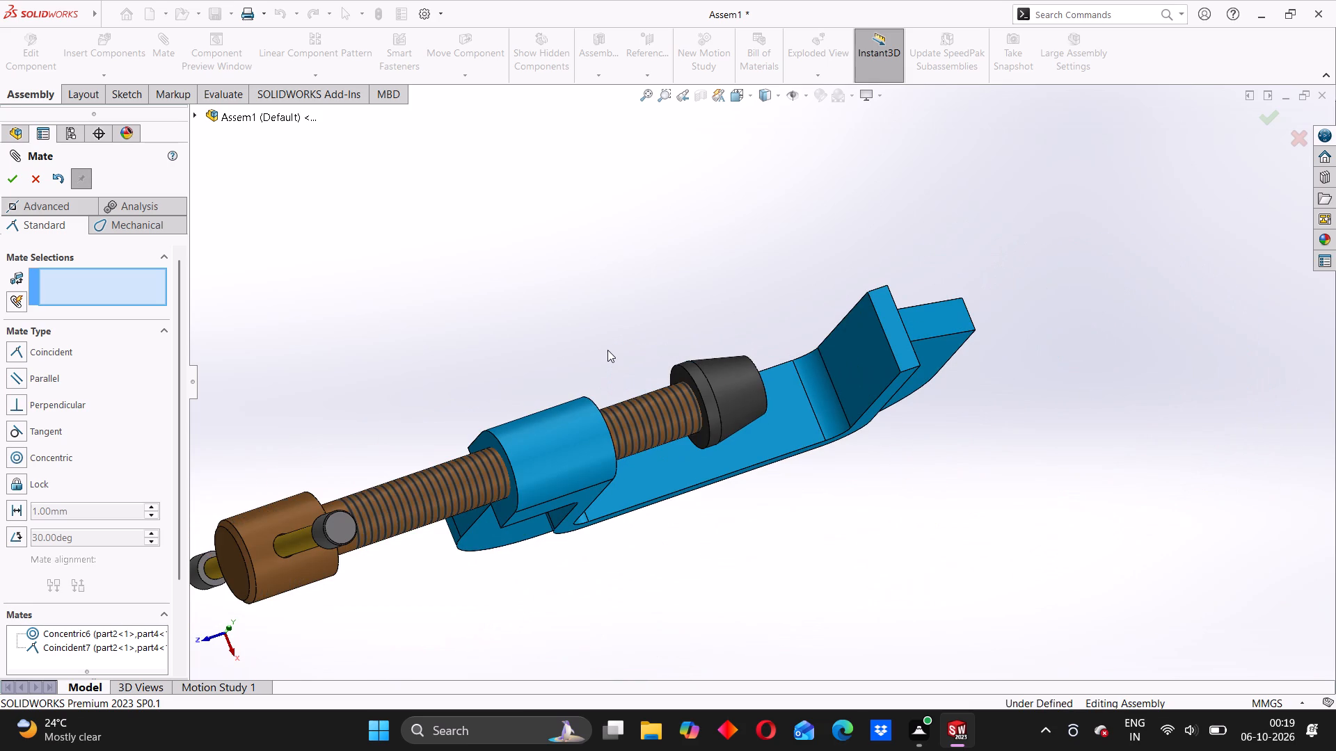
{"action": "scroll", "coordinate": [607, 350], "scroll_direction": "up", "scroll_amount": 5}
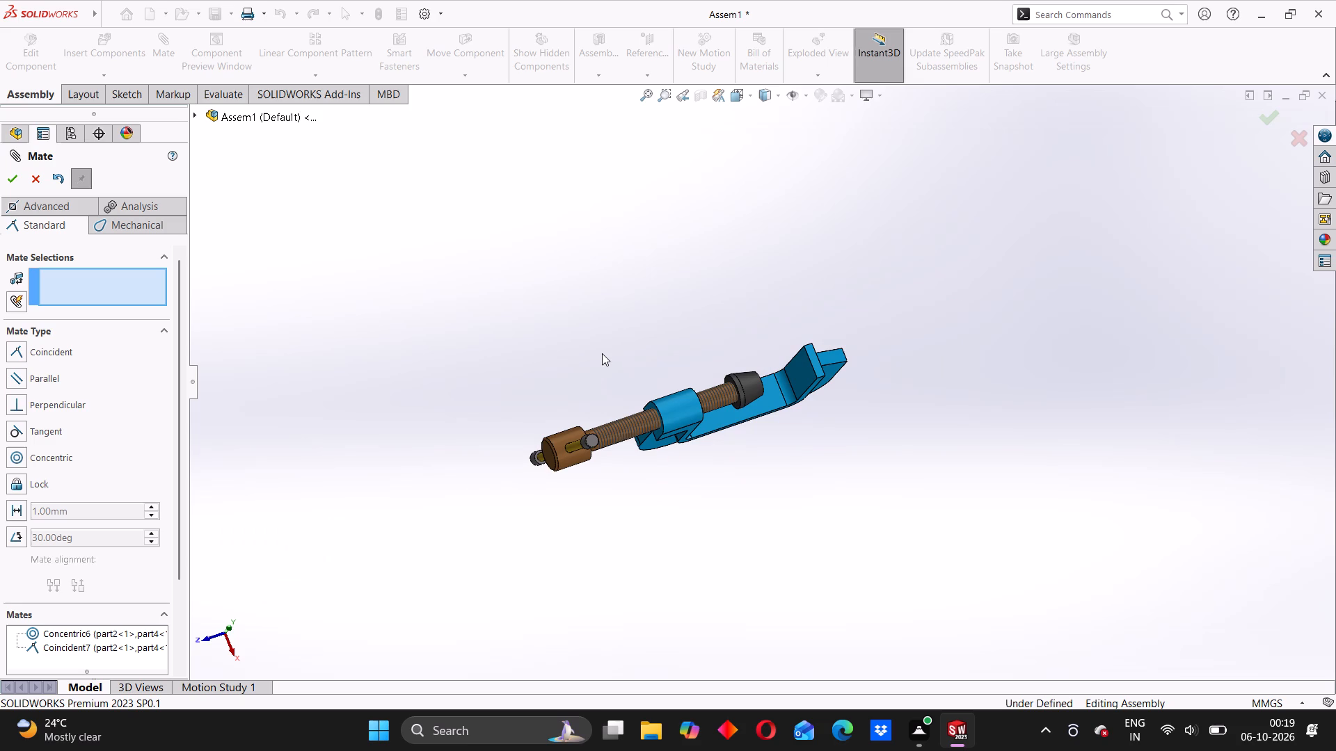
{"action": "left_click", "coordinate": [67, 204]}
{"action": "scroll", "coordinate": [710, 399], "scroll_direction": "down", "scroll_amount": 1}
{"action": "middle_click_drag", "start_coordinate": [780, 468], "coordinate": [770, 457]}
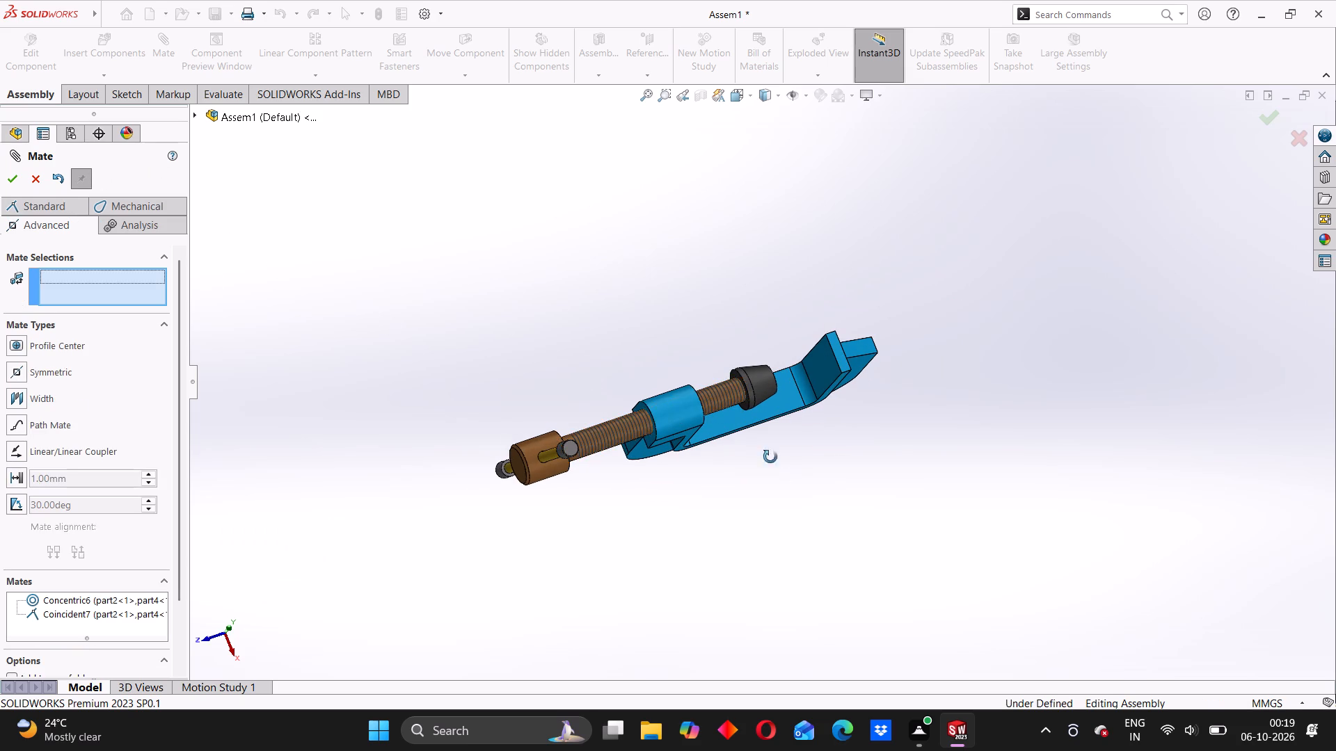
{"action": "middle_click_drag", "start_coordinate": [770, 457], "coordinate": [715, 340]}
{"action": "left_click_drag", "start_coordinate": [506, 401], "coordinate": [550, 535]}
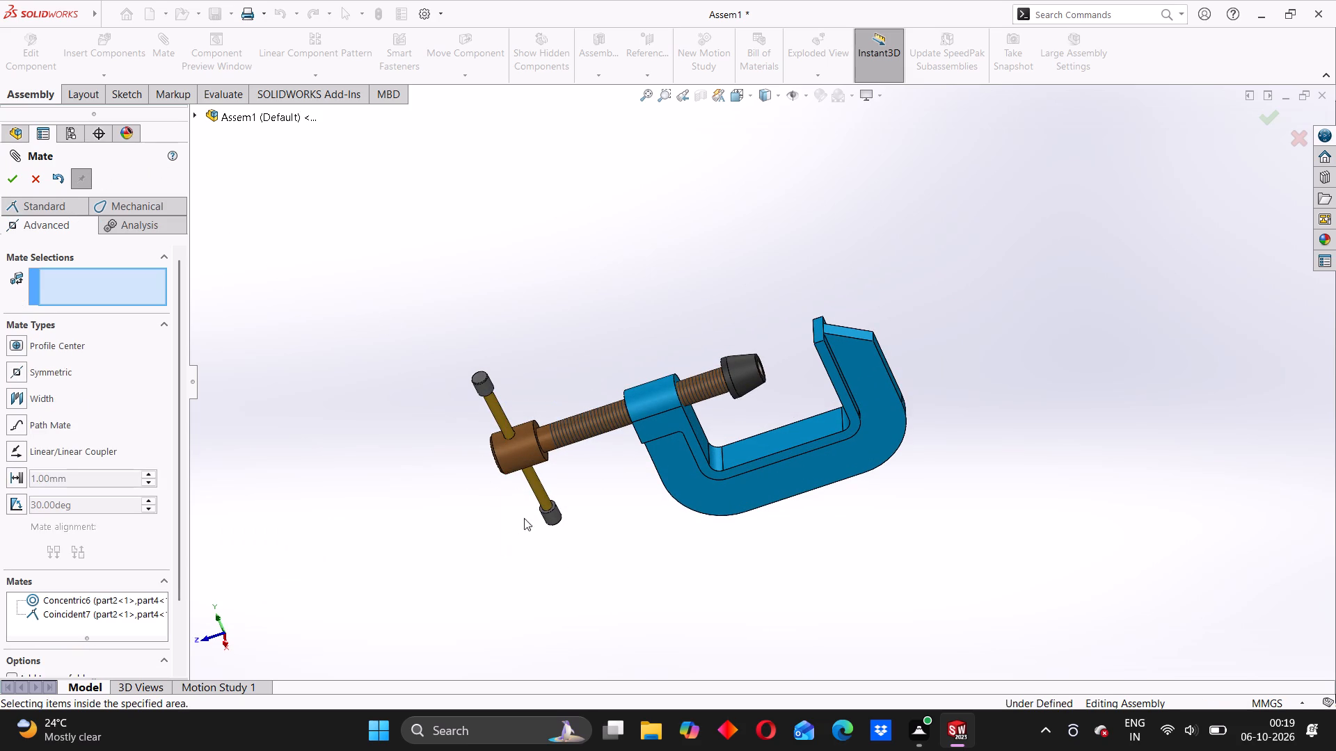
{"action": "left_click_drag", "start_coordinate": [487, 407], "coordinate": [518, 489]}
{"action": "left_click_drag", "start_coordinate": [497, 416], "coordinate": [523, 478]}
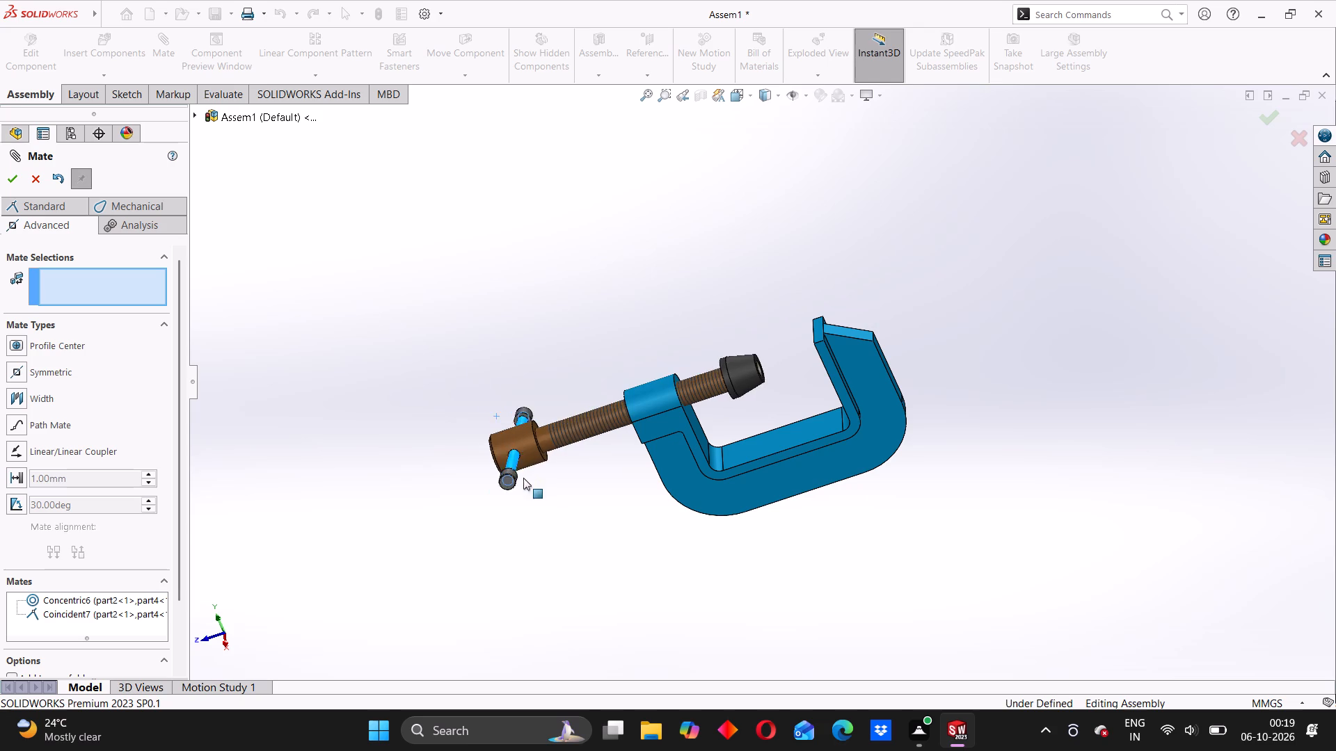
{"action": "left_click_drag", "start_coordinate": [523, 478], "coordinate": [622, 570]}
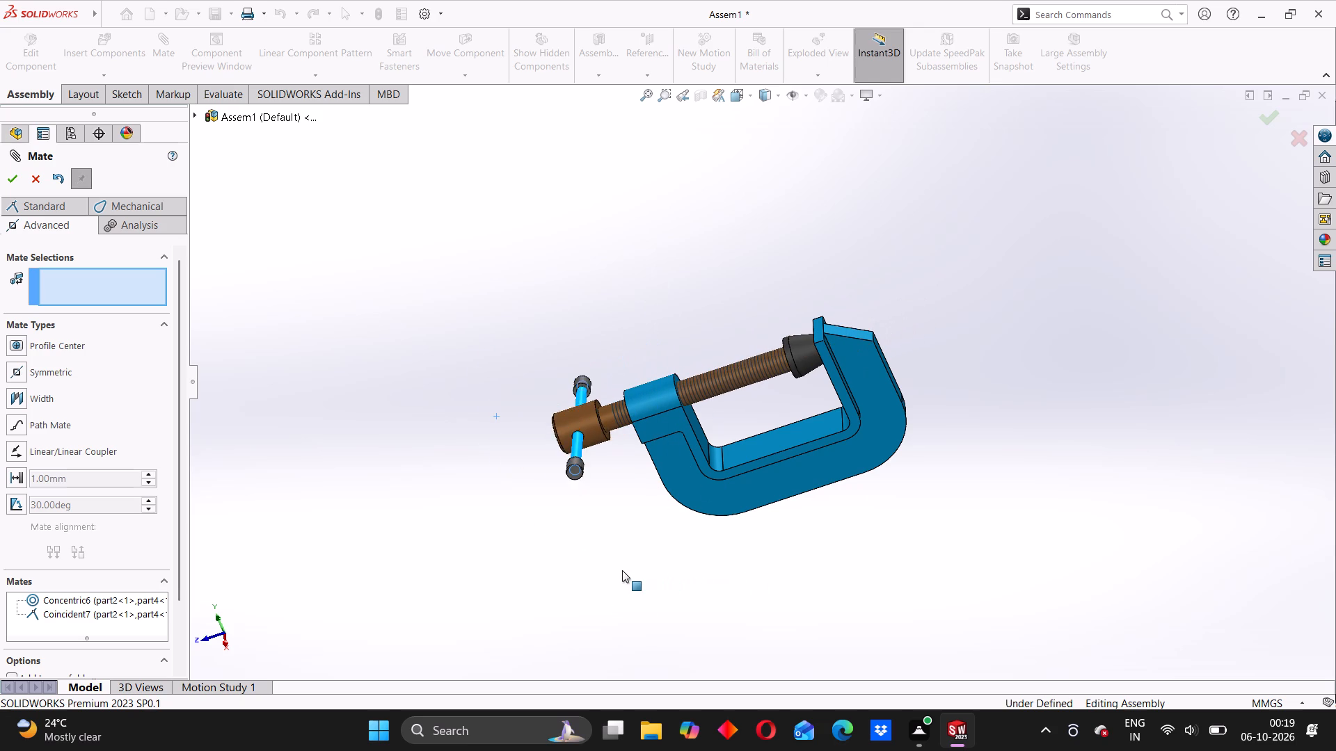
{"action": "left_click_drag", "start_coordinate": [622, 570], "coordinate": [616, 569]}
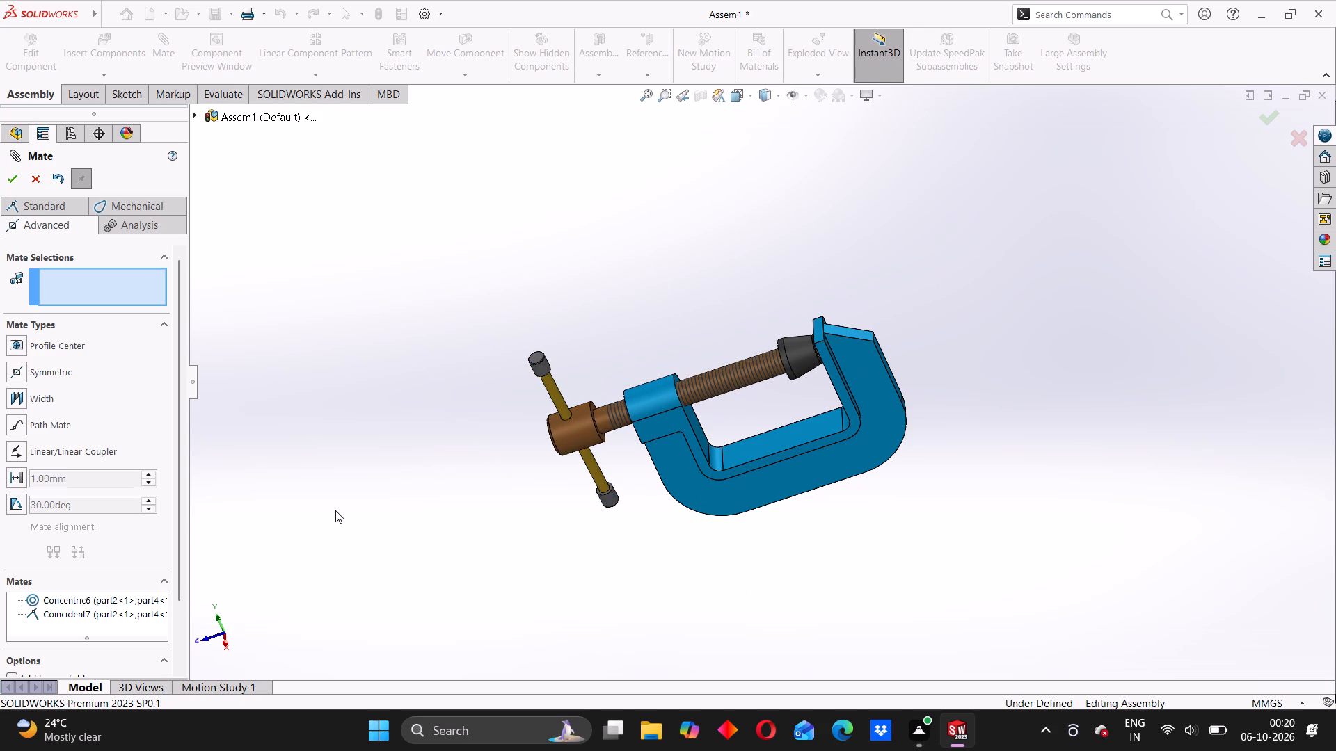
Set up an advanced Distance mate of 54 mm between the fixed jaw's inner face and part4's flat end face, with both limits at 54 mm.
{"action": "left_click", "coordinate": [15, 478]}
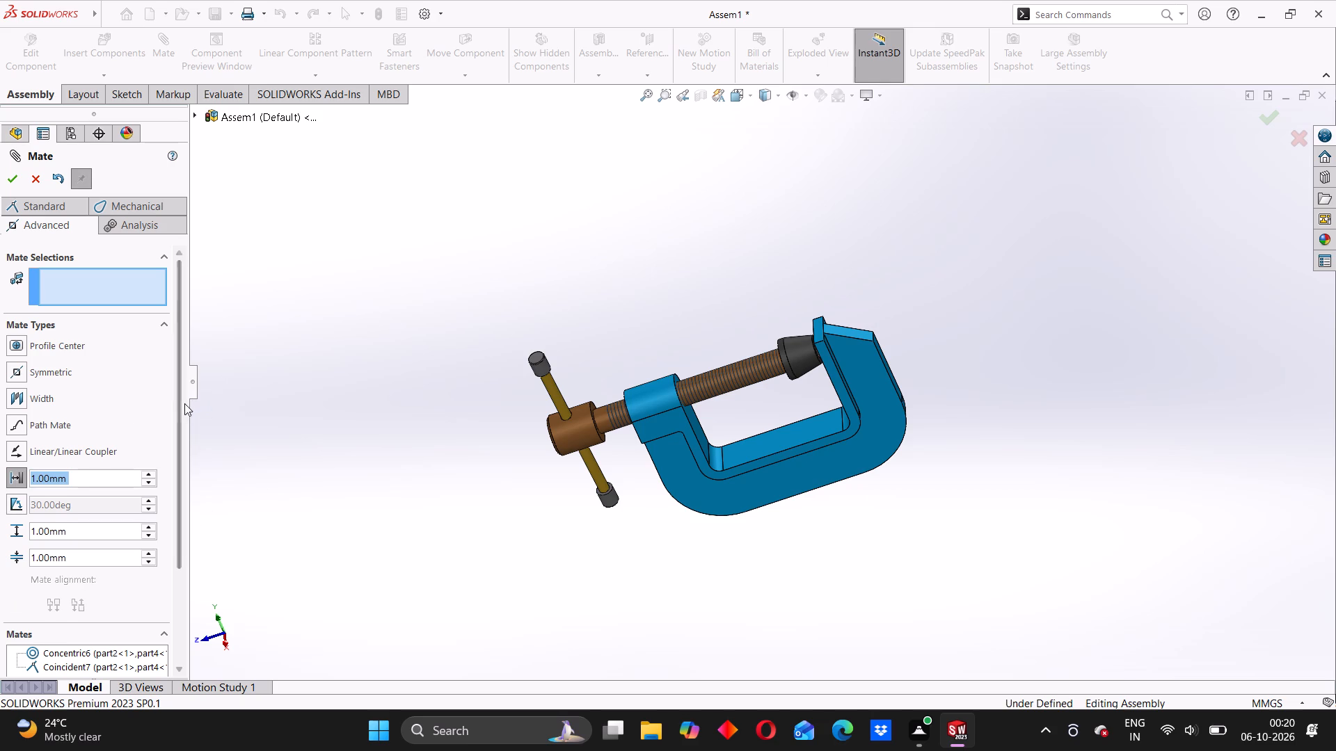
{"action": "left_click_drag", "start_coordinate": [182, 407], "coordinate": [180, 470]}
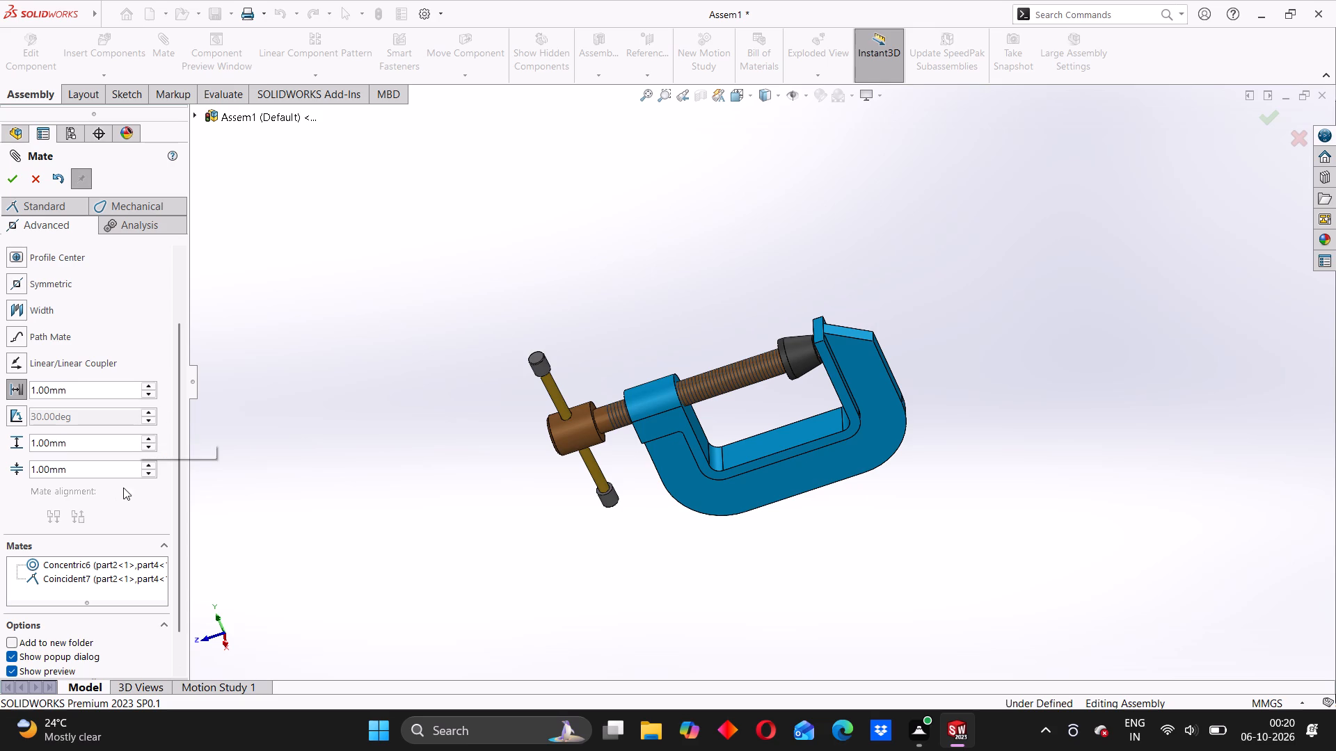
{"action": "scroll", "coordinate": [630, 441], "scroll_direction": "down", "scroll_amount": 2}
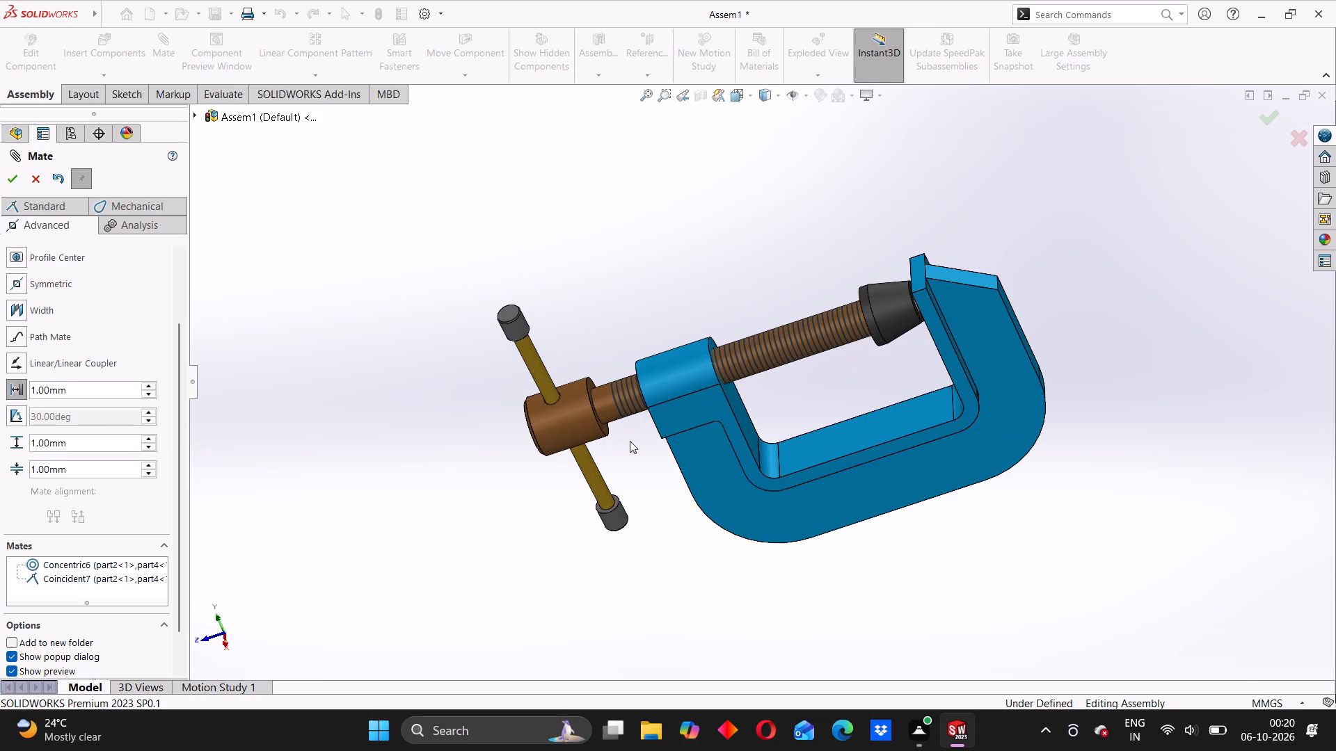
{"action": "middle_click_drag", "start_coordinate": [619, 456], "coordinate": [669, 426]}
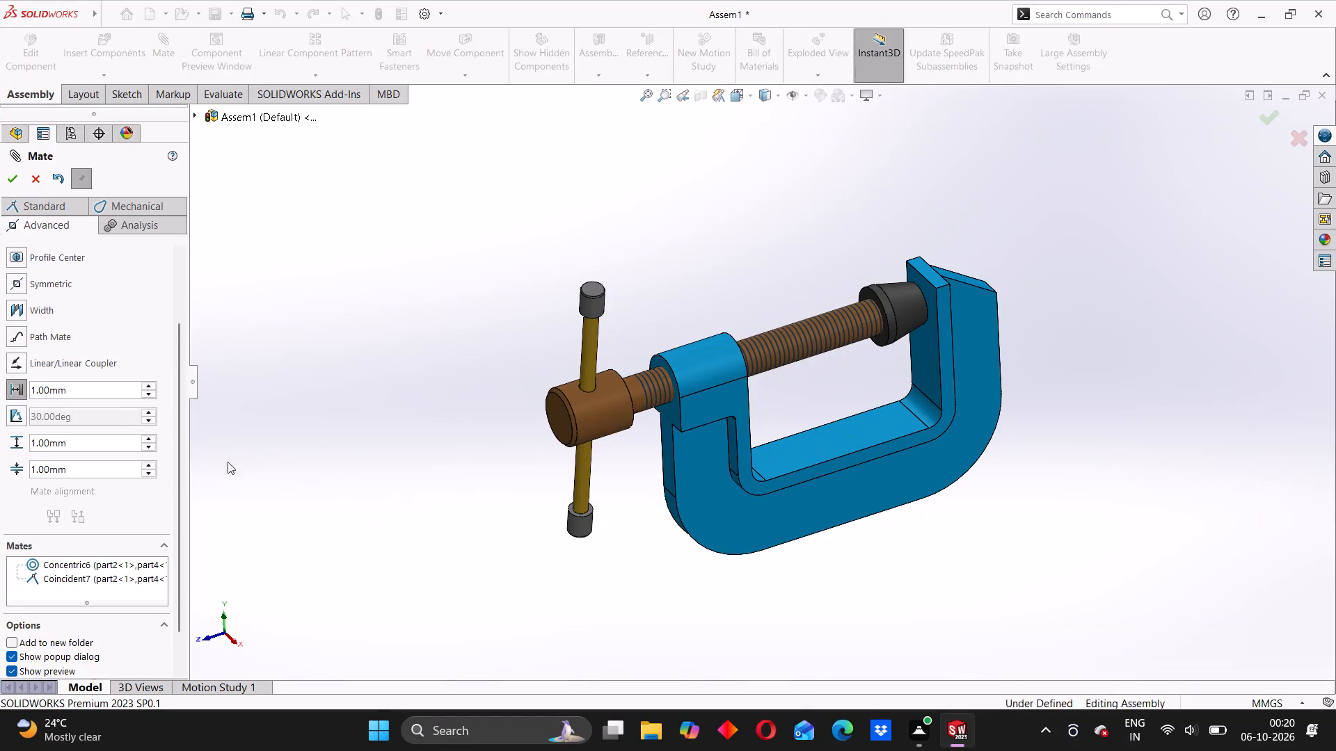
{"action": "left_click_drag", "start_coordinate": [74, 473], "coordinate": [29, 476]}
{"action": "key", "text": "2"}
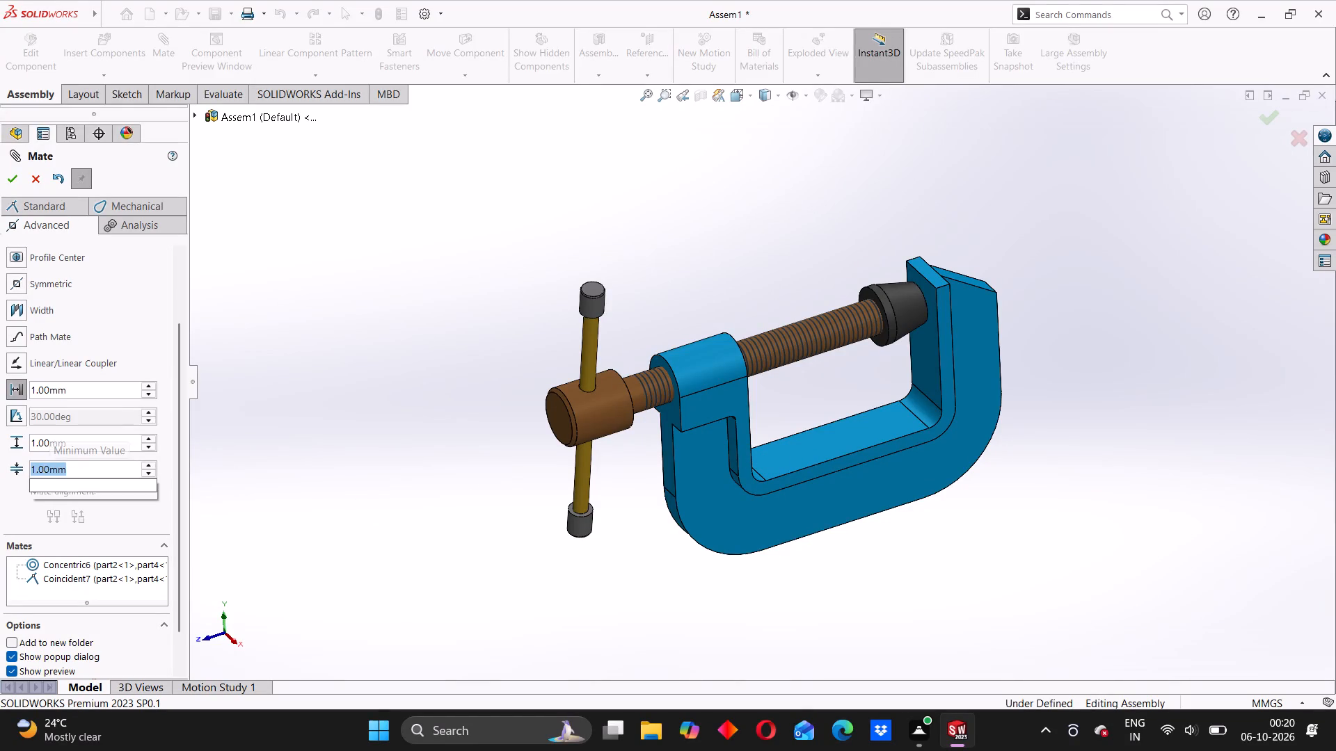
{"action": "key", "text": "BackSpace"}
{"action": "type", "text": "54"}
{"action": "key", "text": "Return"}
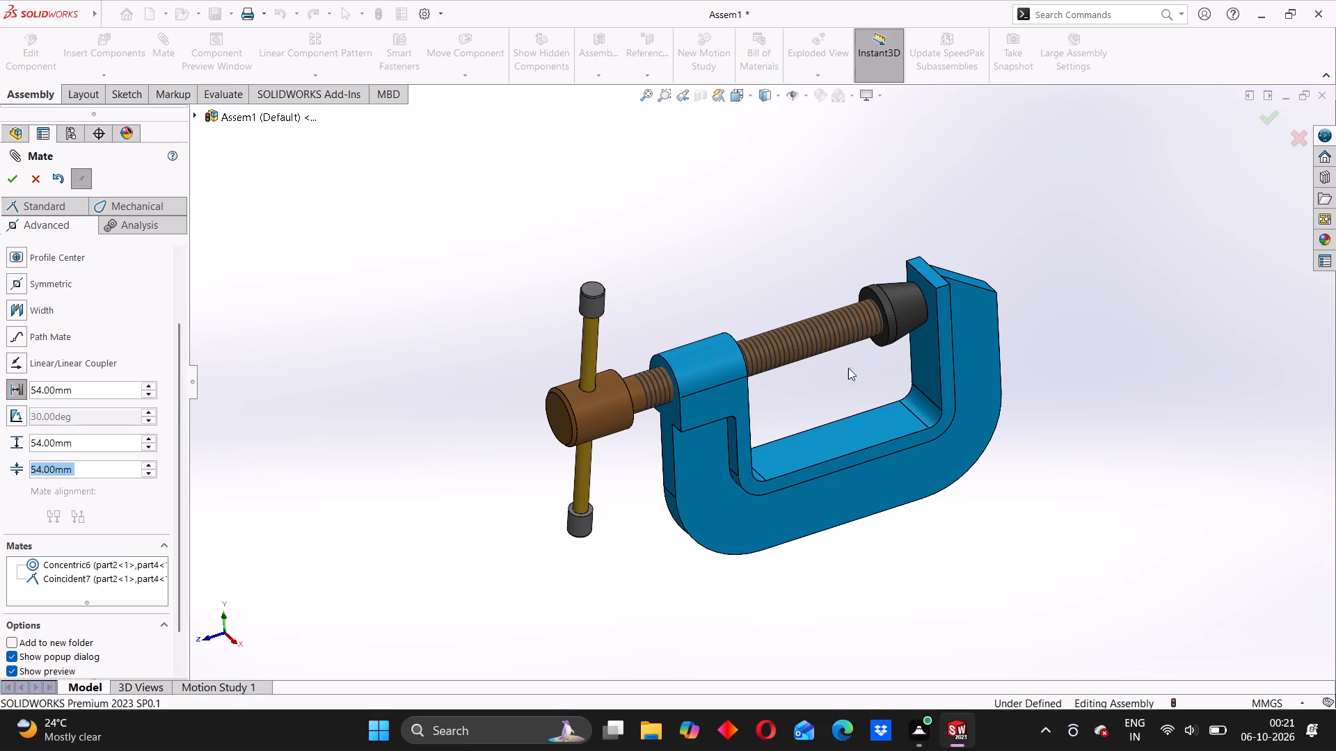
{"action": "scroll", "coordinate": [942, 340], "scroll_direction": "down", "scroll_amount": 4}
{"action": "left_click", "coordinate": [884, 357]}
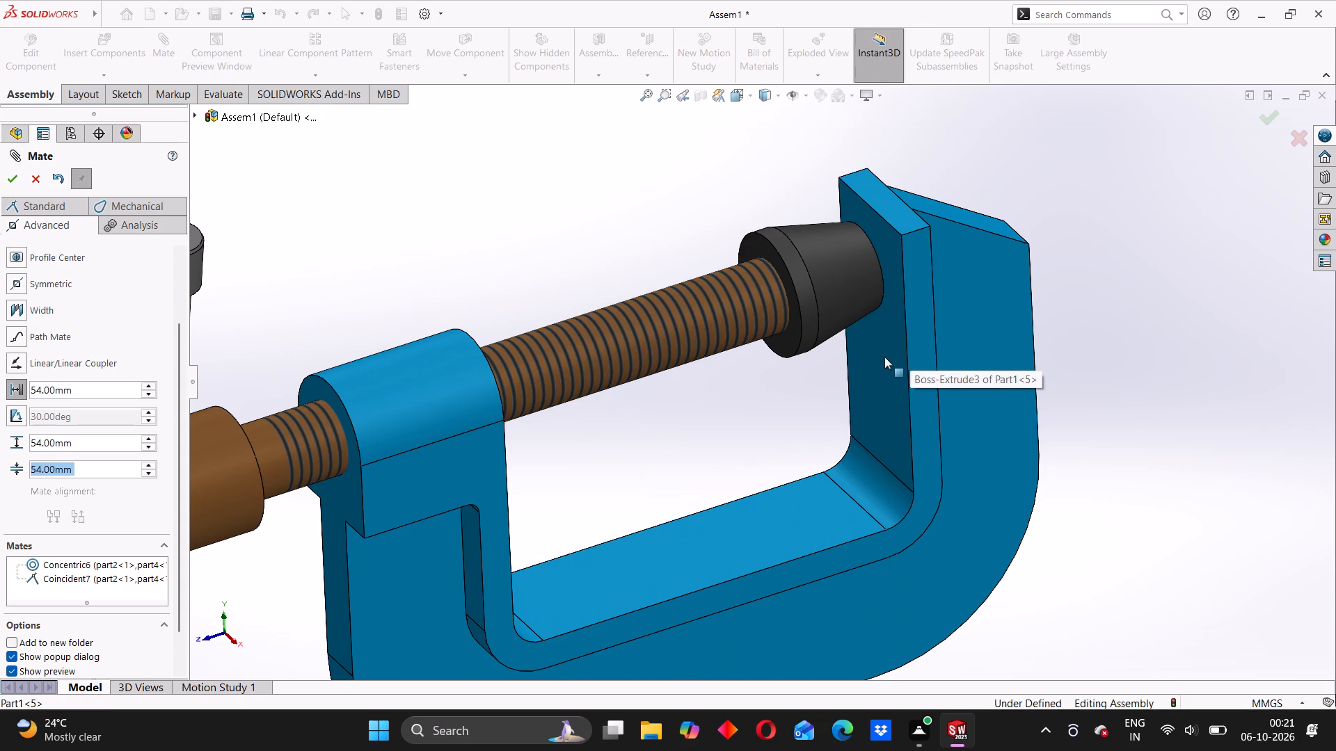
{"action": "scroll", "coordinate": [847, 270], "scroll_direction": "down", "scroll_amount": 5}
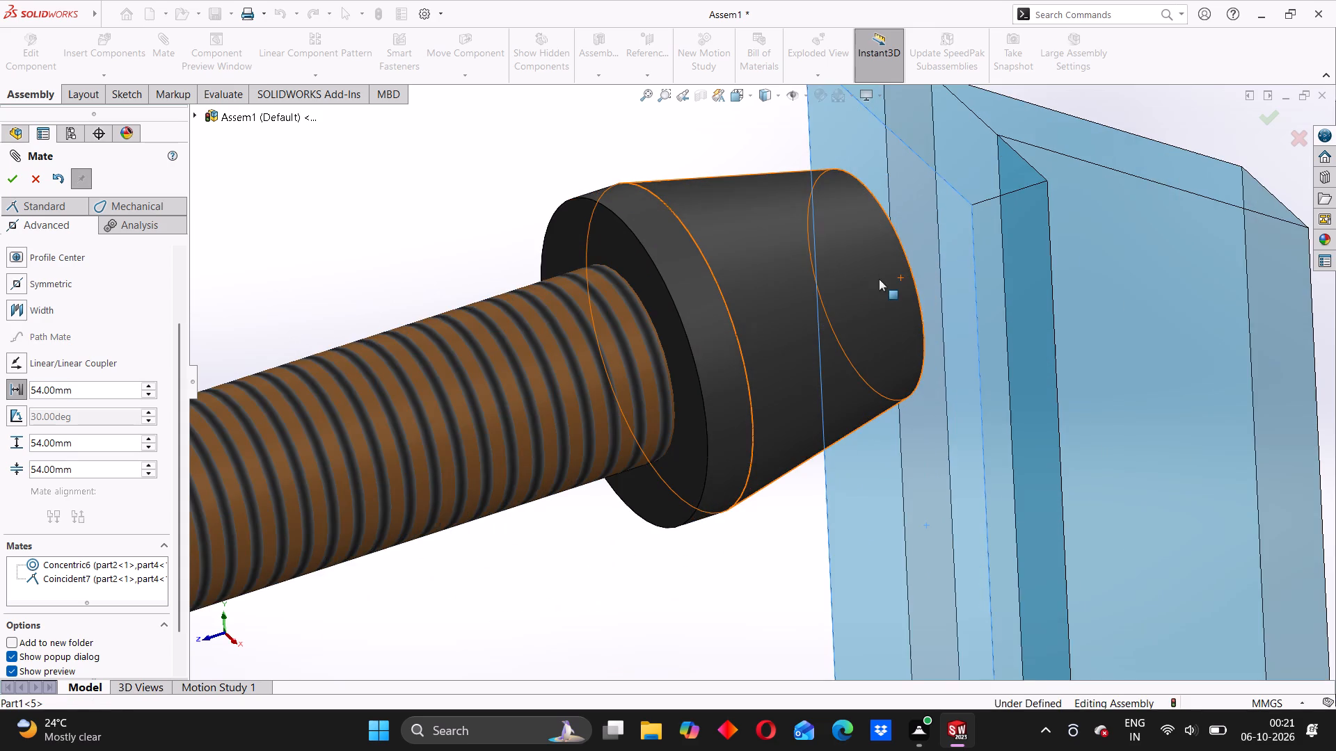
{"action": "middle_click_drag", "start_coordinate": [879, 280], "coordinate": [811, 357]}
{"action": "scroll", "coordinate": [877, 290], "scroll_direction": "down", "scroll_amount": 2}
{"action": "middle_click_drag", "start_coordinate": [936, 342], "coordinate": [939, 340]}
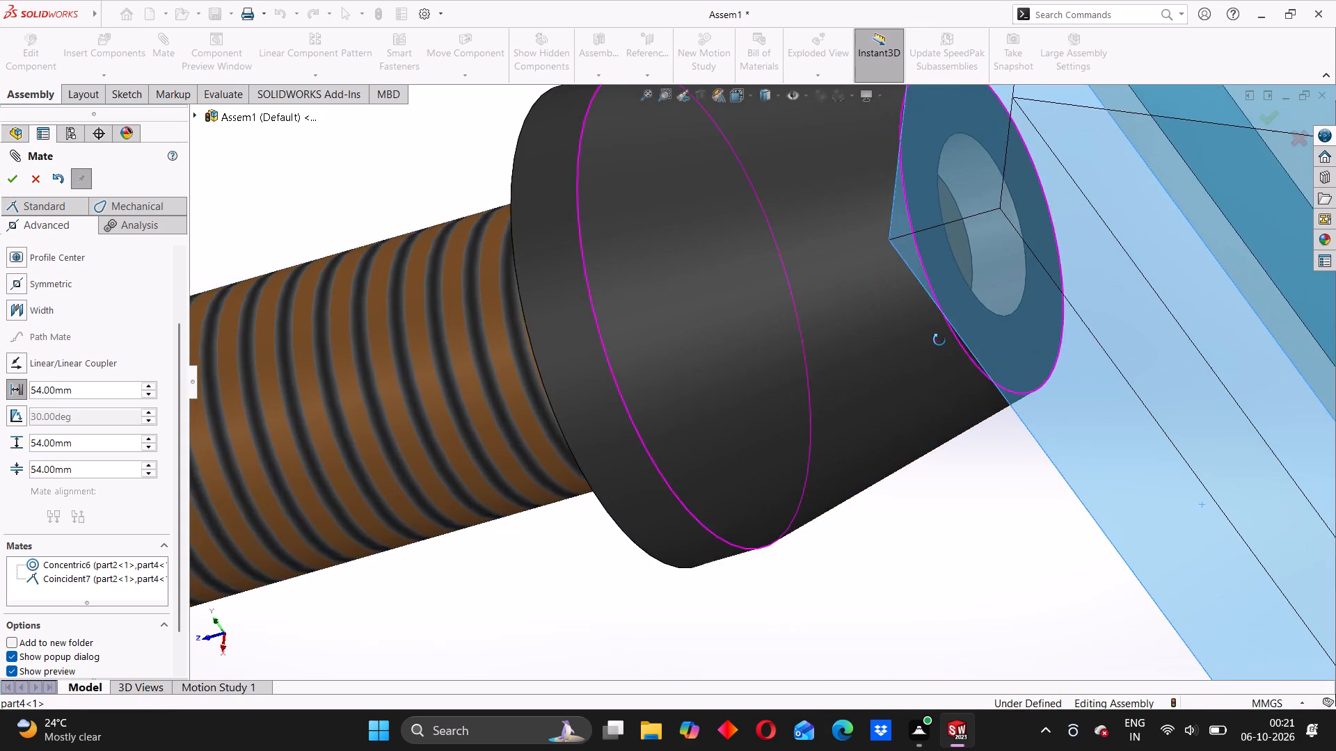
{"action": "middle_click_drag", "start_coordinate": [939, 340], "coordinate": [944, 325]}
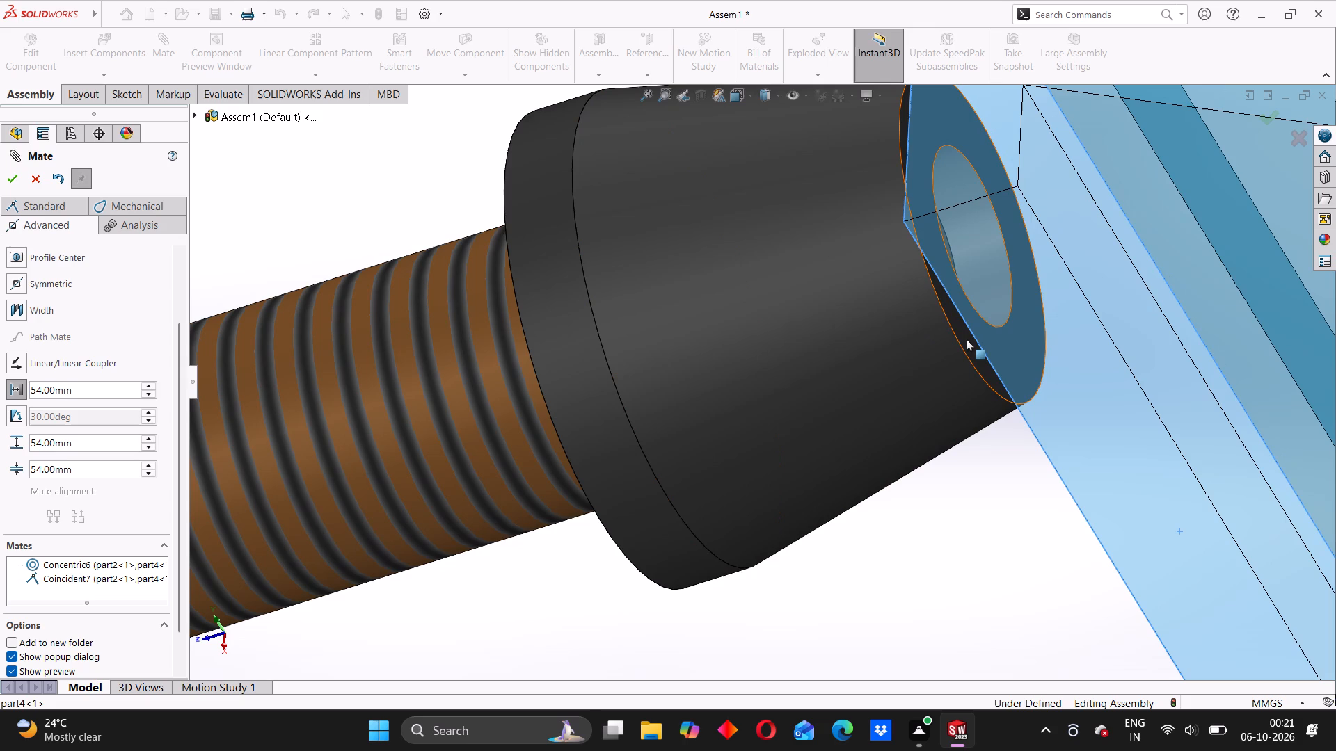
{"action": "left_click", "coordinate": [967, 341]}
{"action": "scroll", "coordinate": [786, 387], "scroll_direction": "up", "scroll_amount": 9}
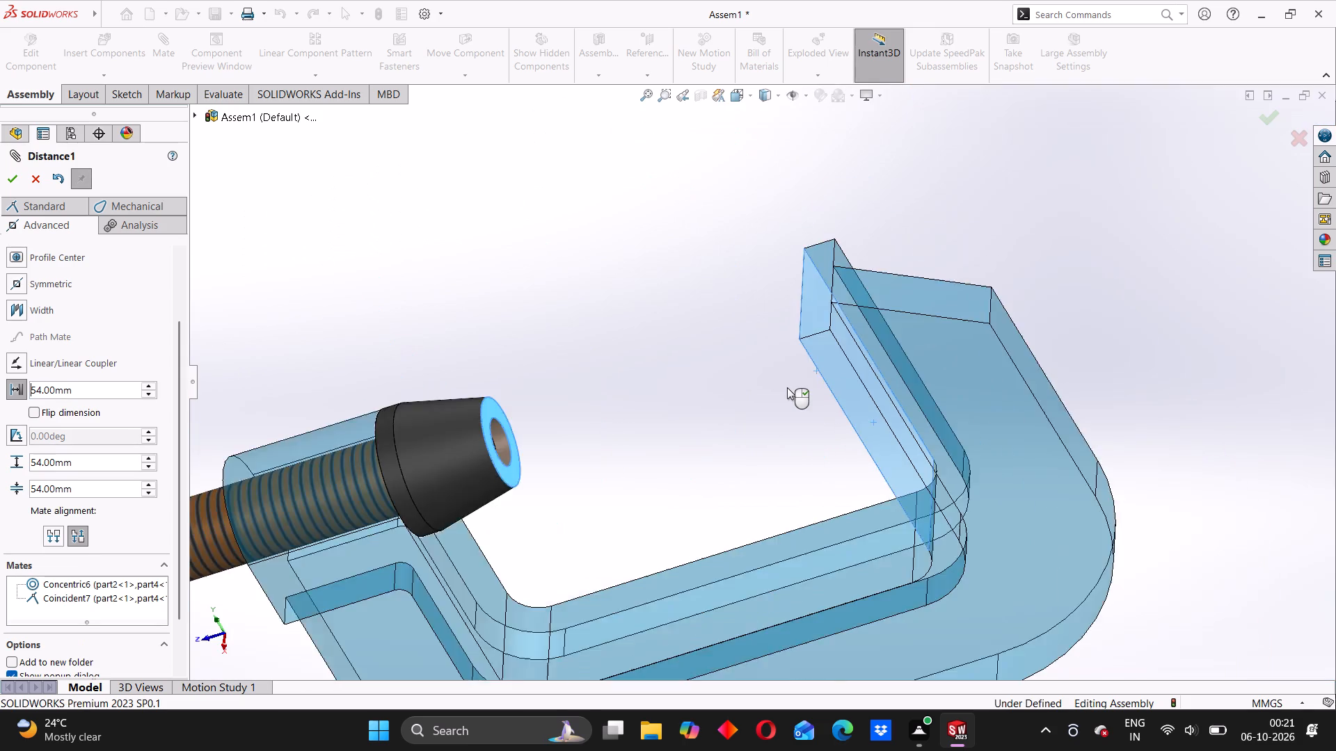
{"action": "scroll", "coordinate": [740, 442], "scroll_direction": "up", "scroll_amount": 4}
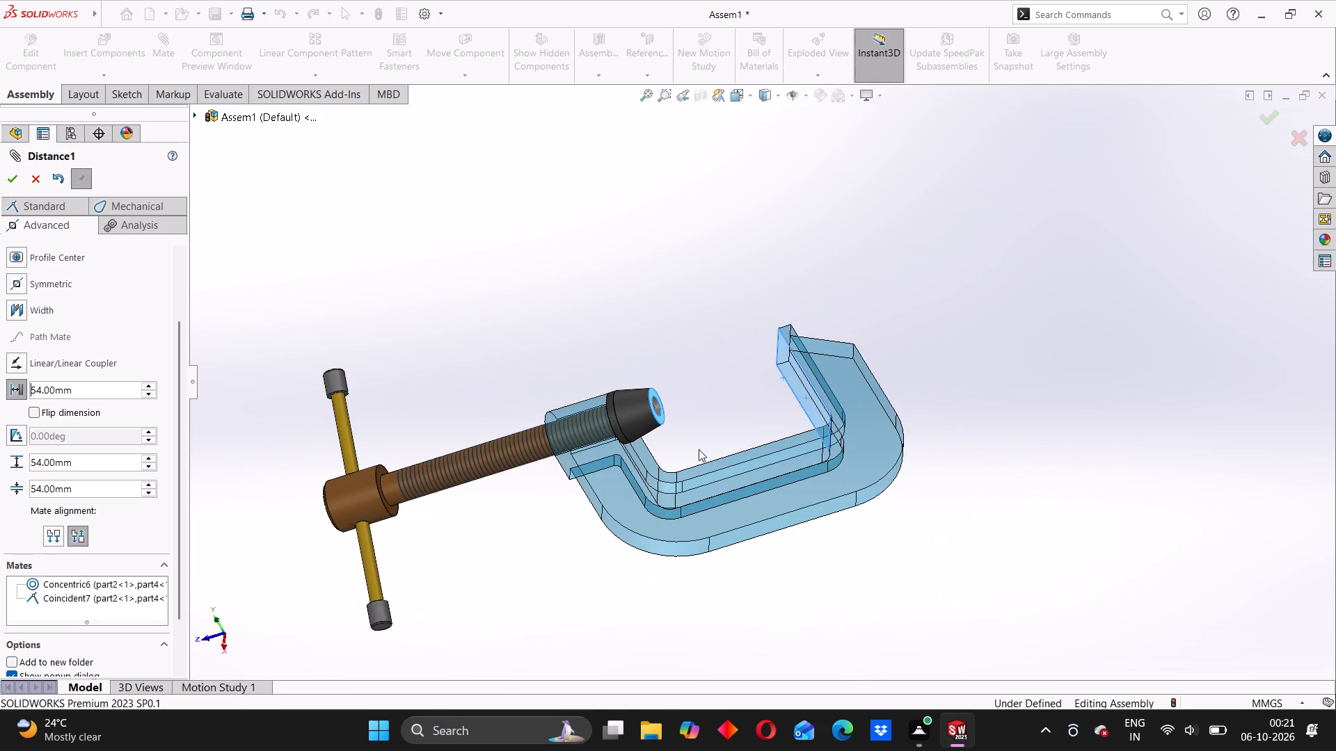
{"action": "scroll", "coordinate": [578, 418], "scroll_direction": "up", "scroll_amount": 2}
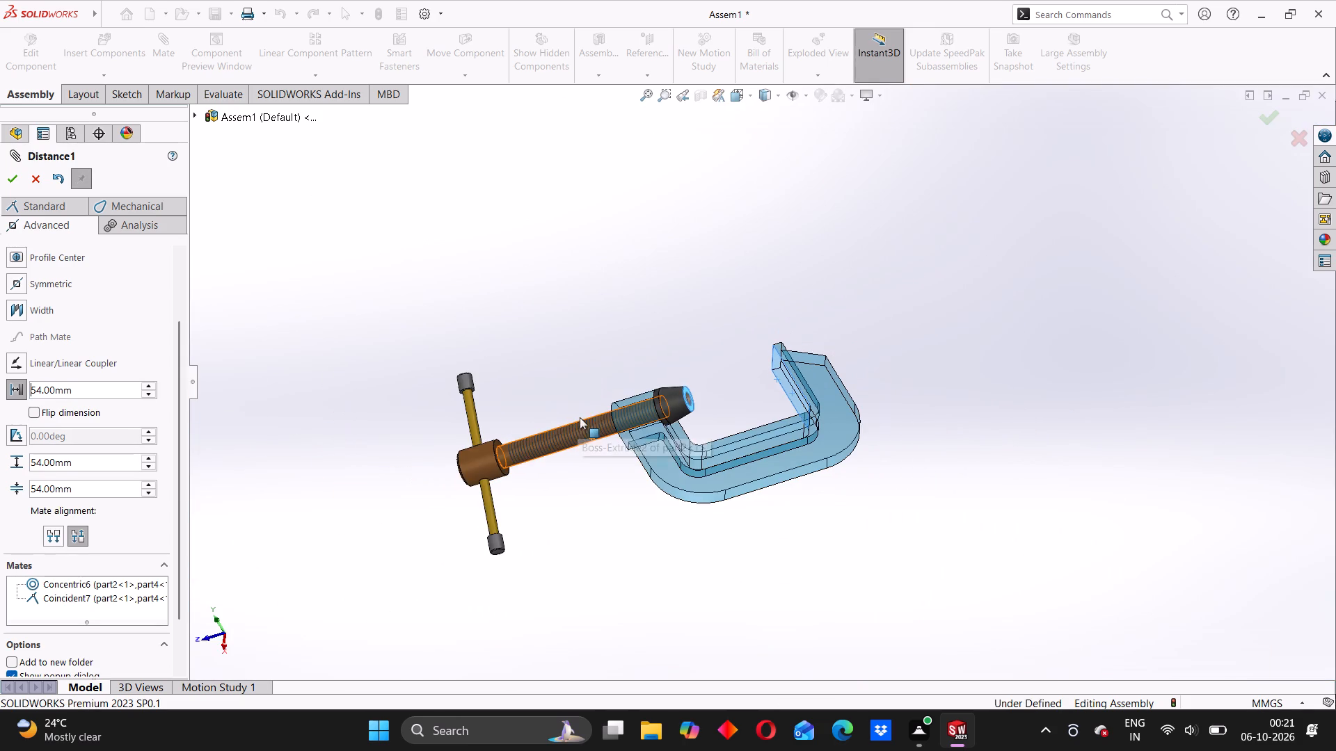
{"action": "middle_click_drag", "start_coordinate": [578, 417], "coordinate": [649, 369]}
{"action": "scroll", "coordinate": [550, 391], "scroll_direction": "down", "scroll_amount": 2}
{"action": "scroll", "coordinate": [607, 435], "scroll_direction": "down", "scroll_amount": 1}
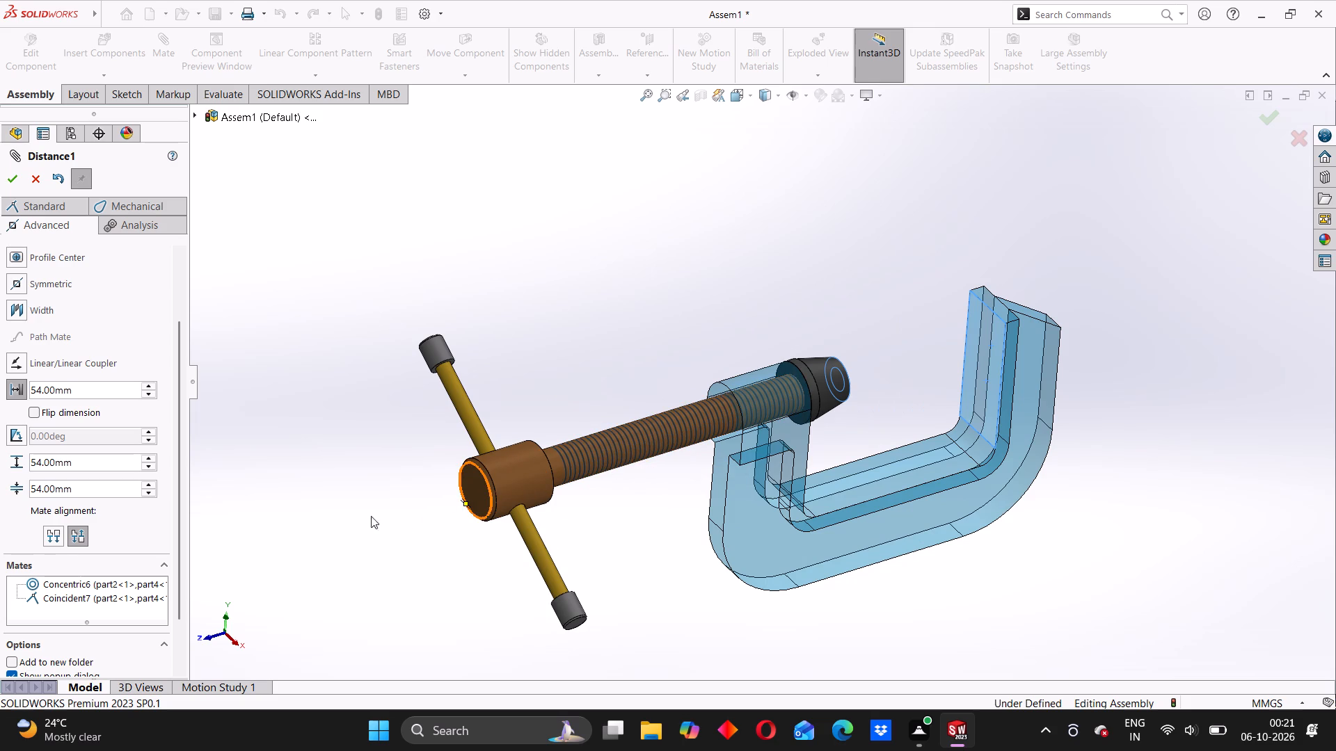
Set the distance mate's minimum limit to 1 mm and apply the mate.
{"action": "left_click_drag", "start_coordinate": [87, 489], "coordinate": [16, 489]}
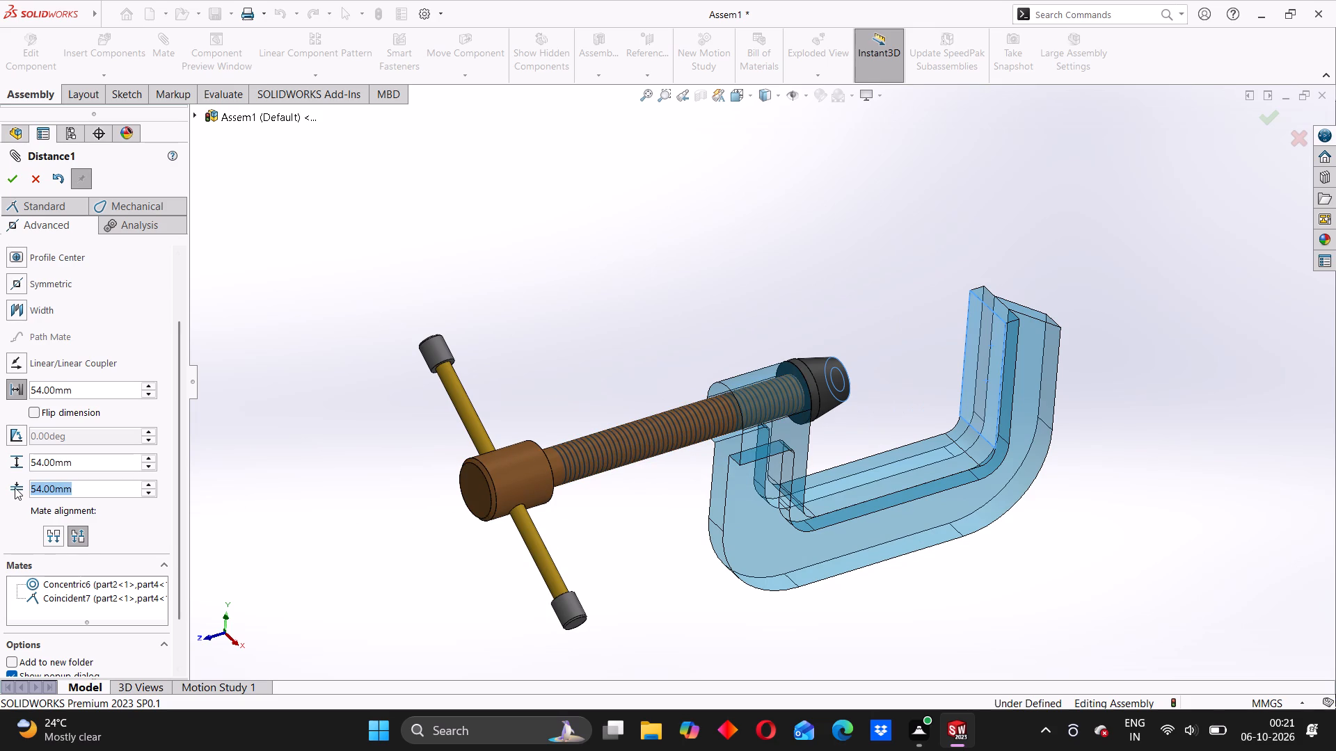
{"action": "key", "text": "1"}
{"action": "key", "text": "Return"}
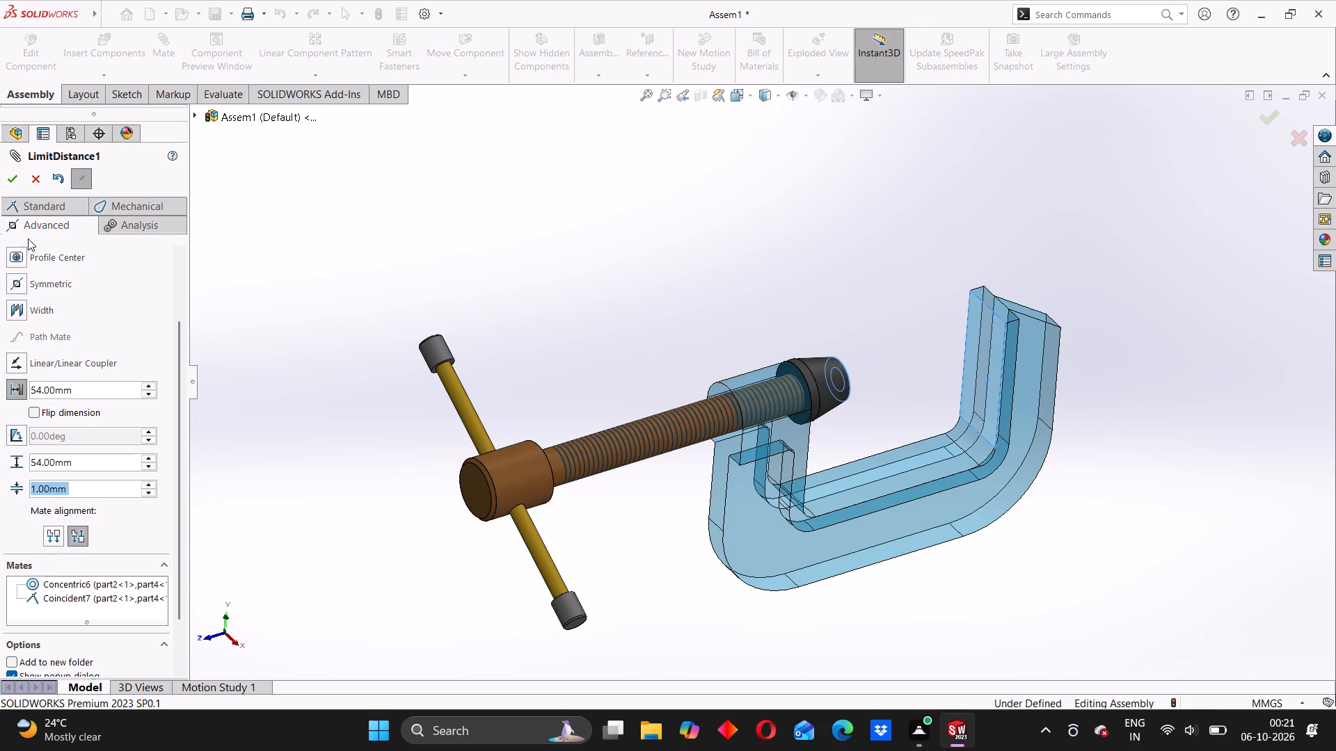
{"action": "left_click", "coordinate": [14, 177]}
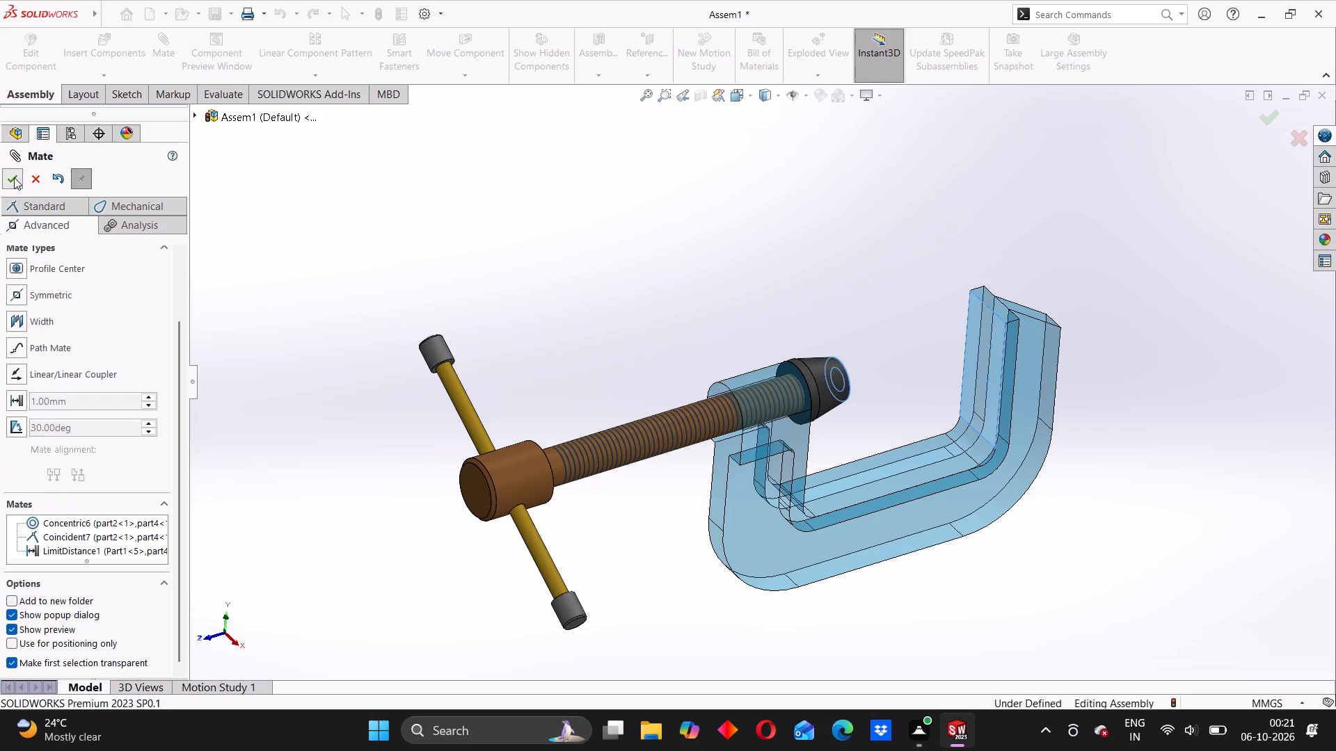
Finish mating and turn the handle to run the screw between its travel limits, leaving part4 near the fixed jaw.
{"action": "left_click", "coordinate": [8, 183]}
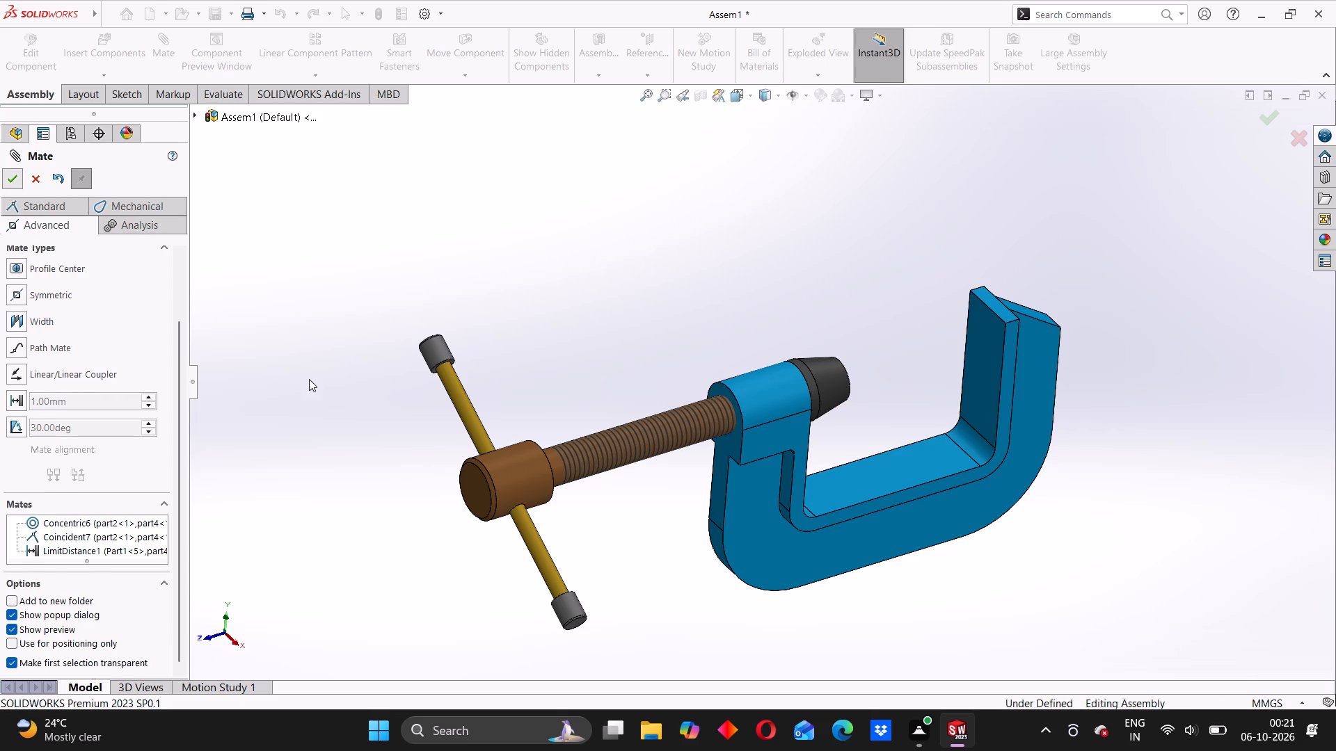
{"action": "left_click_drag", "start_coordinate": [454, 393], "coordinate": [580, 628]}
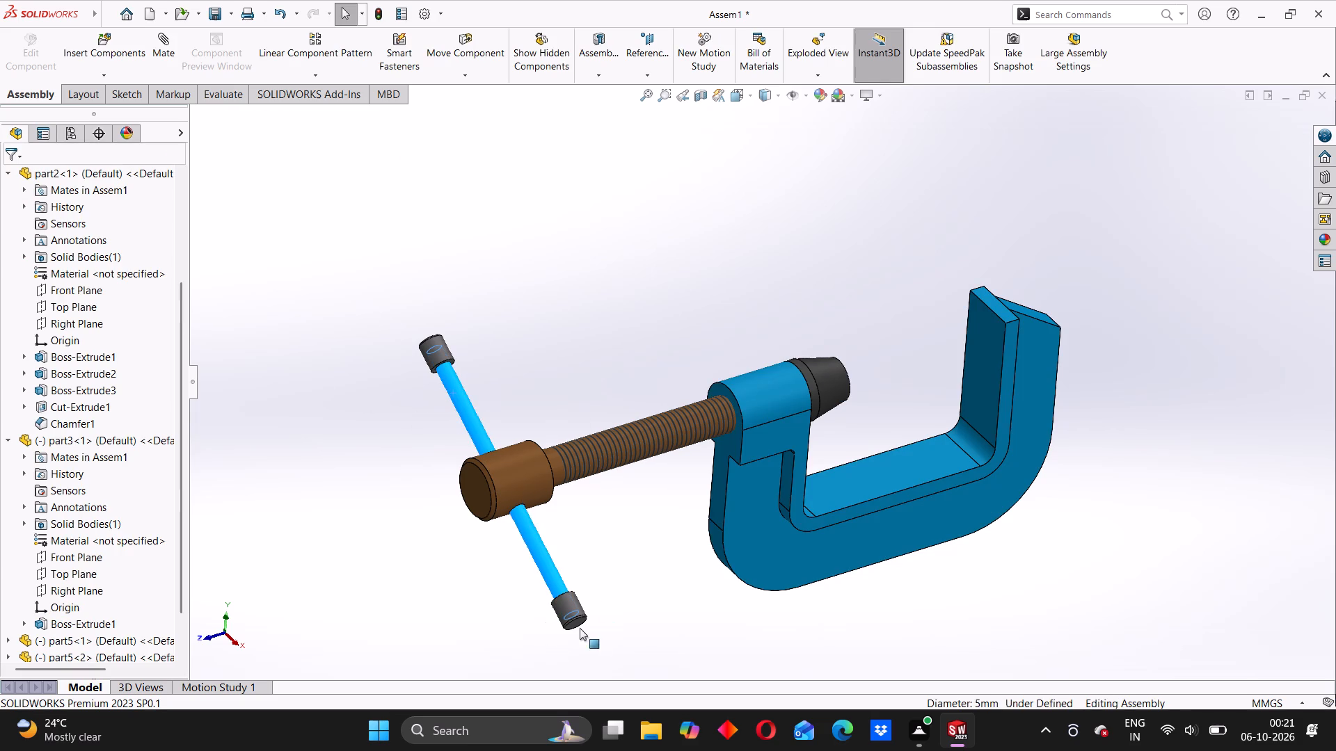
{"action": "left_click_drag", "start_coordinate": [580, 628], "coordinate": [446, 493]}
{"action": "left_click", "coordinate": [398, 427]}
{"action": "scroll", "coordinate": [449, 453], "scroll_direction": "up", "scroll_amount": 3}
{"action": "left_click_drag", "start_coordinate": [585, 389], "coordinate": [804, 542]}
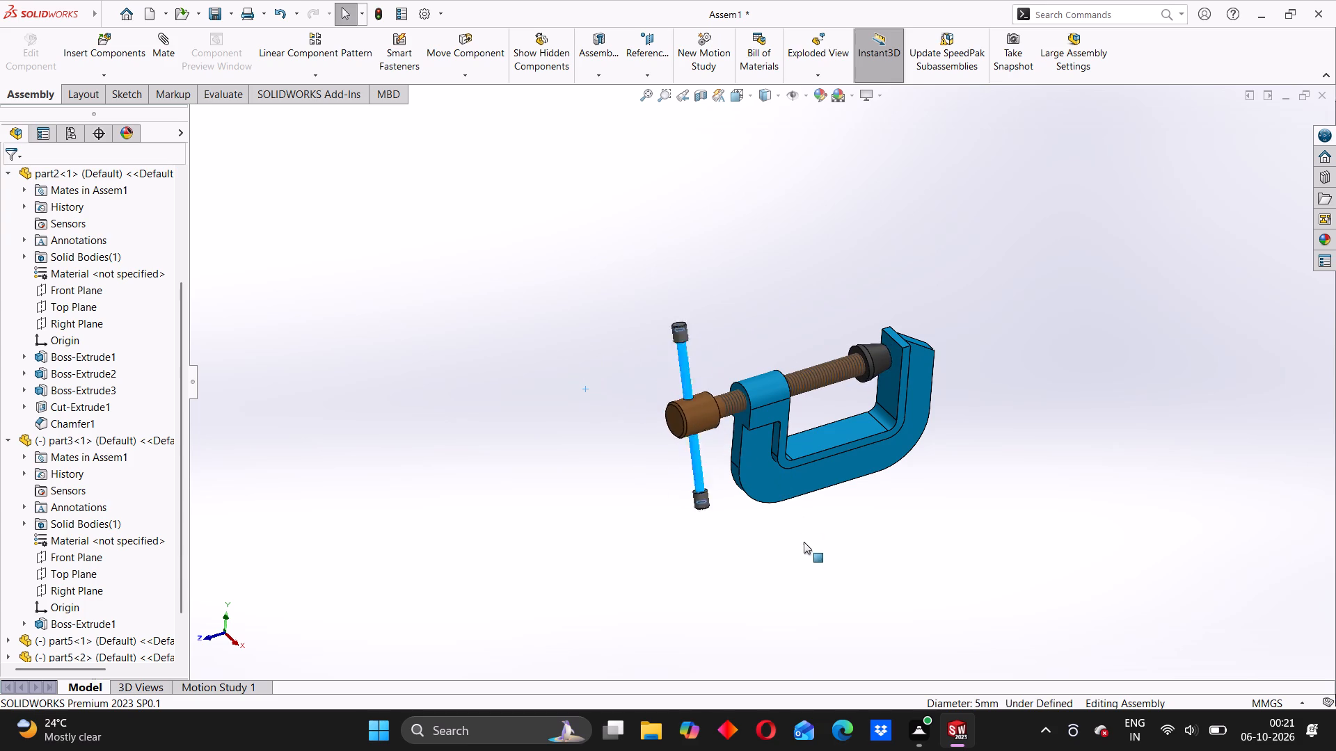
{"action": "left_click_drag", "start_coordinate": [804, 542], "coordinate": [724, 327]}
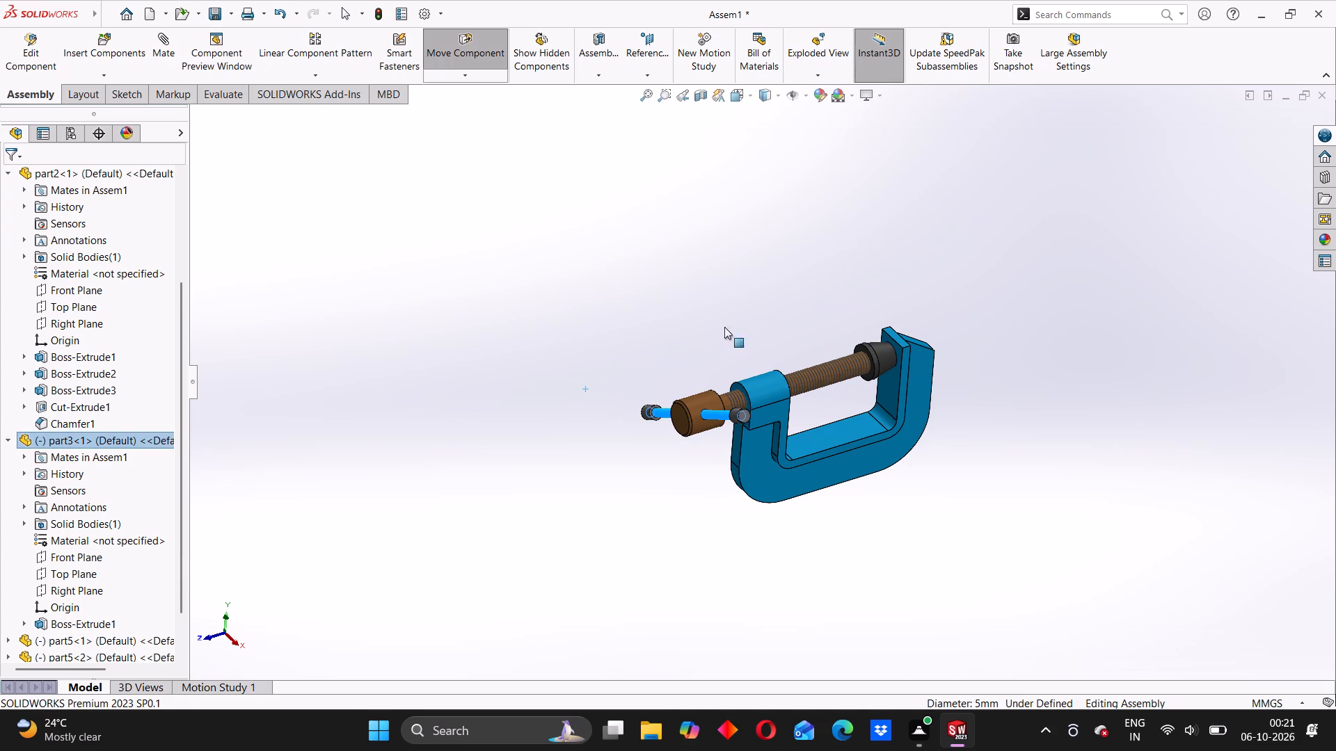
{"action": "left_click_drag", "start_coordinate": [724, 327], "coordinate": [868, 578]}
{"action": "left_click_drag", "start_coordinate": [868, 578], "coordinate": [932, 651]}
{"action": "left_click_drag", "start_coordinate": [932, 651], "coordinate": [786, 329]}
{"action": "left_click_drag", "start_coordinate": [786, 329], "coordinate": [537, 137]}
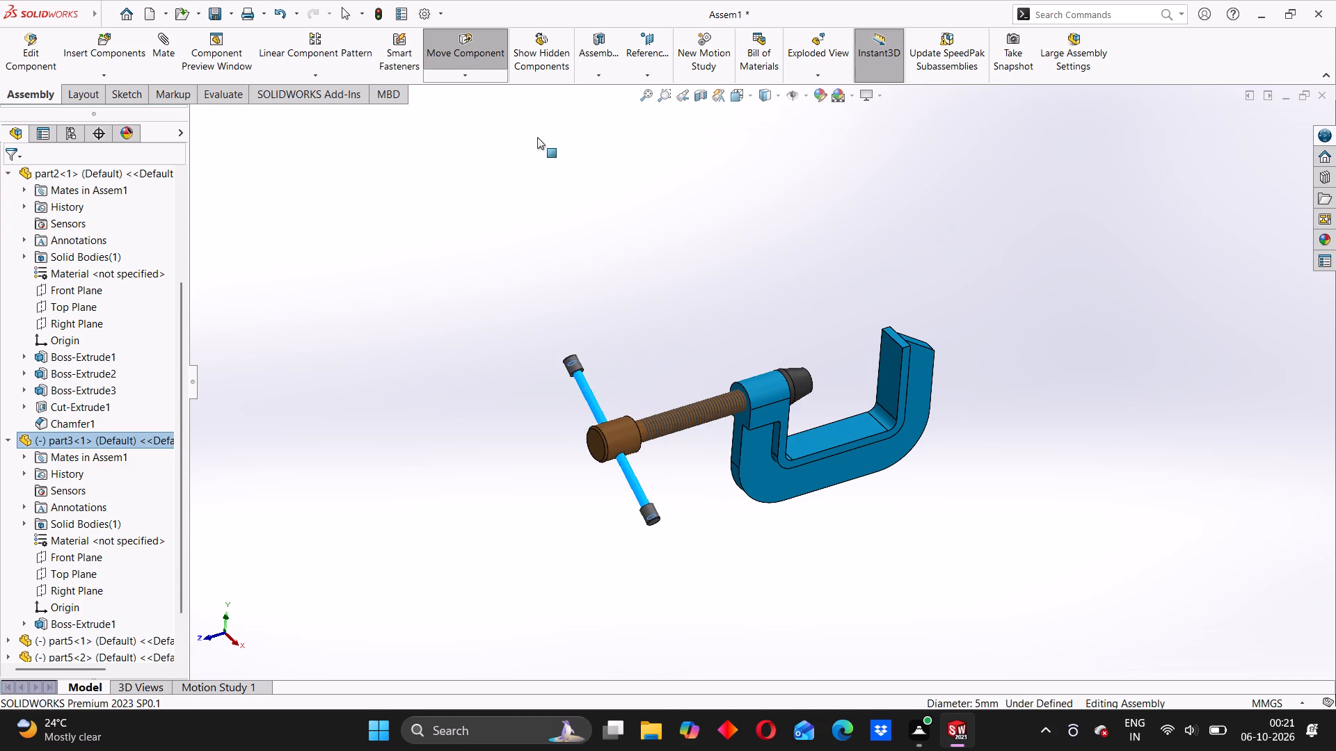
{"action": "left_click_drag", "start_coordinate": [537, 137], "coordinate": [1028, 598]}
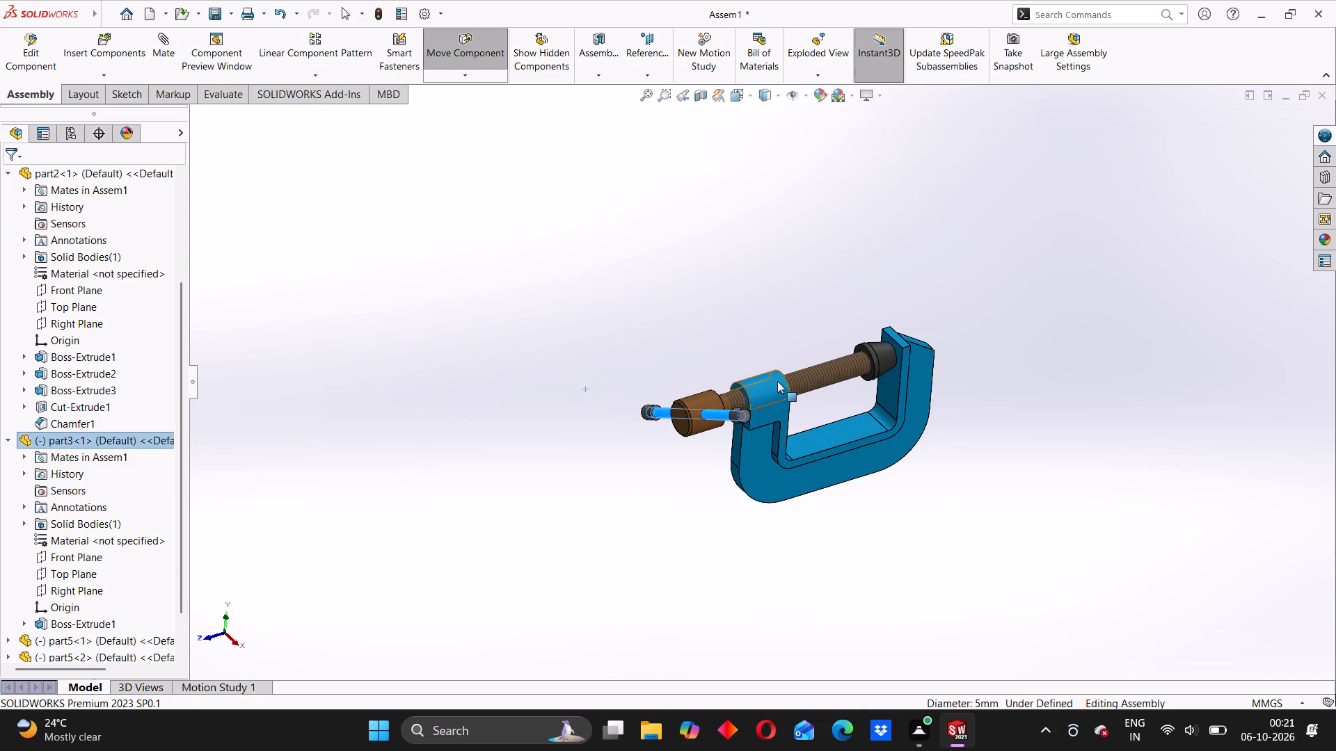
Examine the gap between part4's flat end face and the fixed jaw's inner face from several angles.
{"action": "scroll", "coordinate": [853, 443], "scroll_direction": "up", "scroll_amount": 2}
{"action": "middle_click_drag", "start_coordinate": [851, 458], "coordinate": [754, 428]}
{"action": "scroll", "coordinate": [776, 380], "scroll_direction": "down", "scroll_amount": 2}
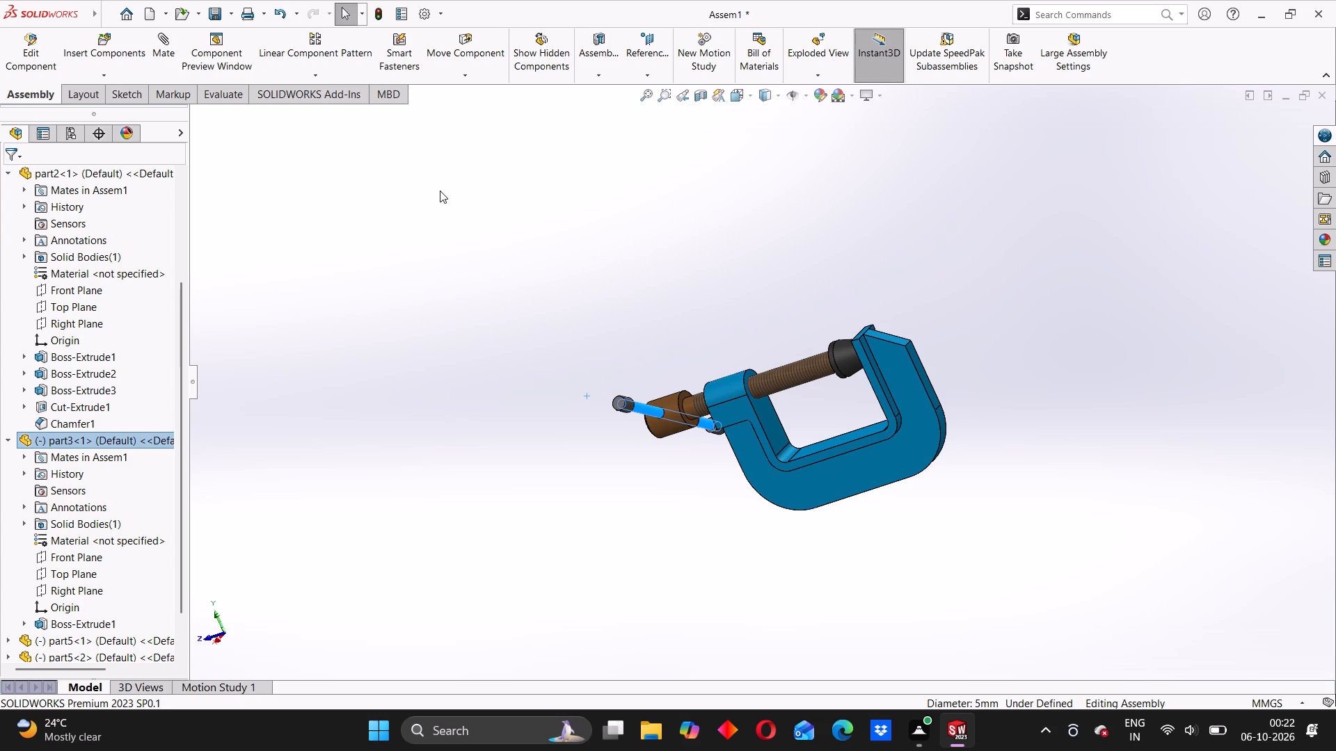
{"action": "scroll", "coordinate": [863, 402], "scroll_direction": "down", "scroll_amount": 3}
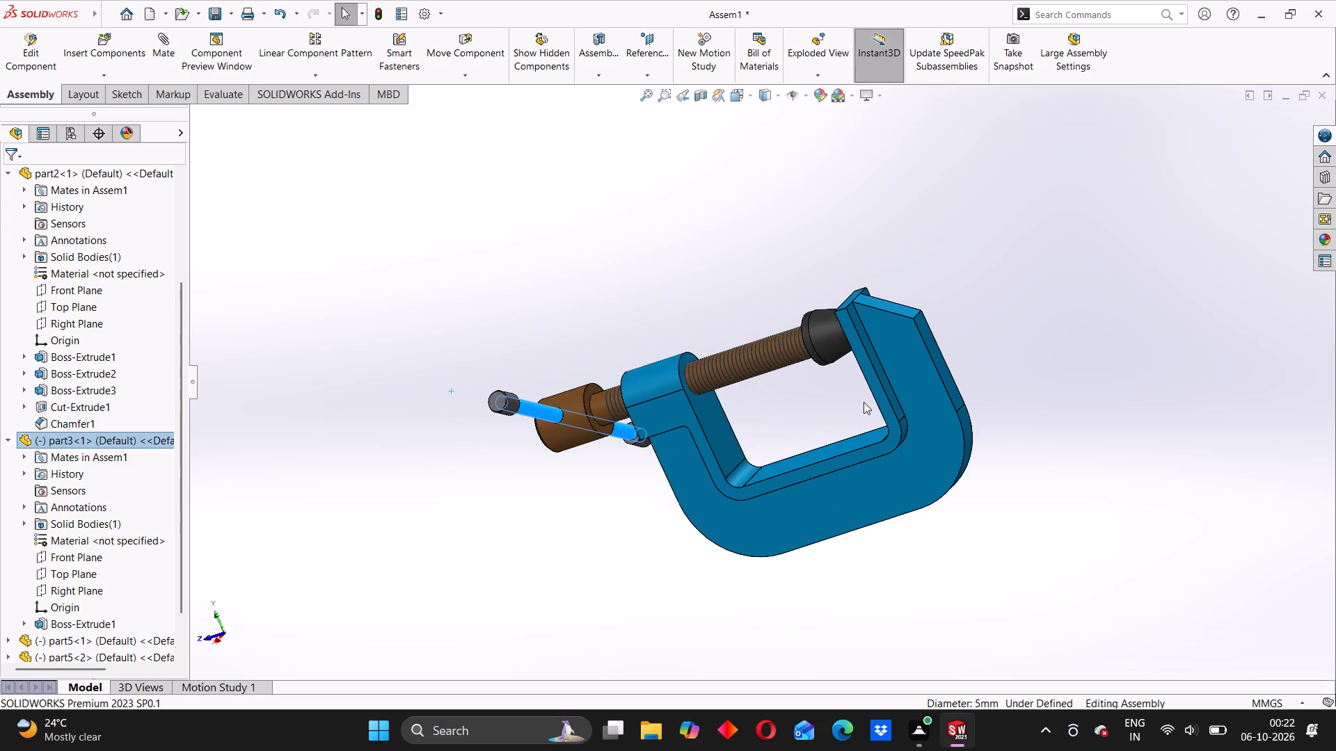
{"action": "middle_click_drag", "start_coordinate": [861, 401], "coordinate": [886, 390]}
{"action": "scroll", "coordinate": [888, 316], "scroll_direction": "down", "scroll_amount": 5}
{"action": "middle_click_drag", "start_coordinate": [832, 355], "coordinate": [861, 343]}
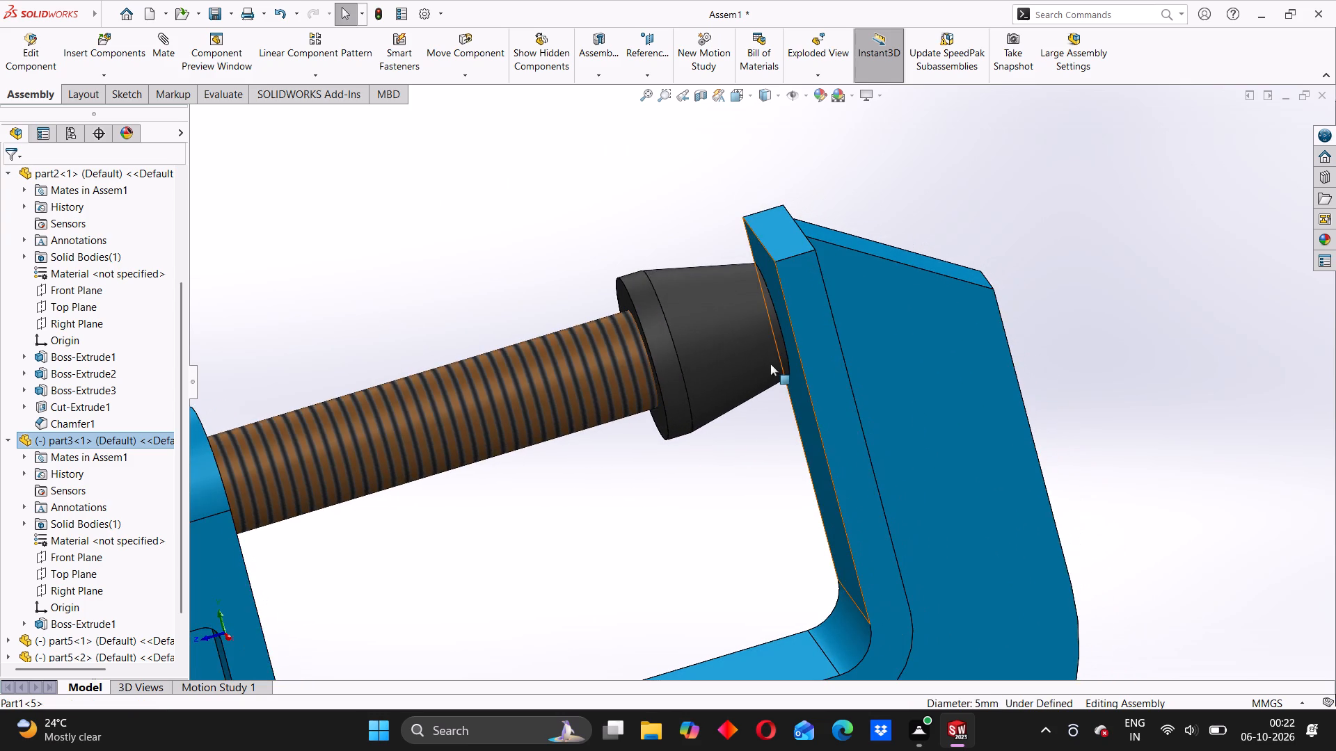
{"action": "scroll", "coordinate": [768, 372], "scroll_direction": "up", "scroll_amount": 11}
{"action": "middle_click_drag", "start_coordinate": [615, 455], "coordinate": [652, 449]}
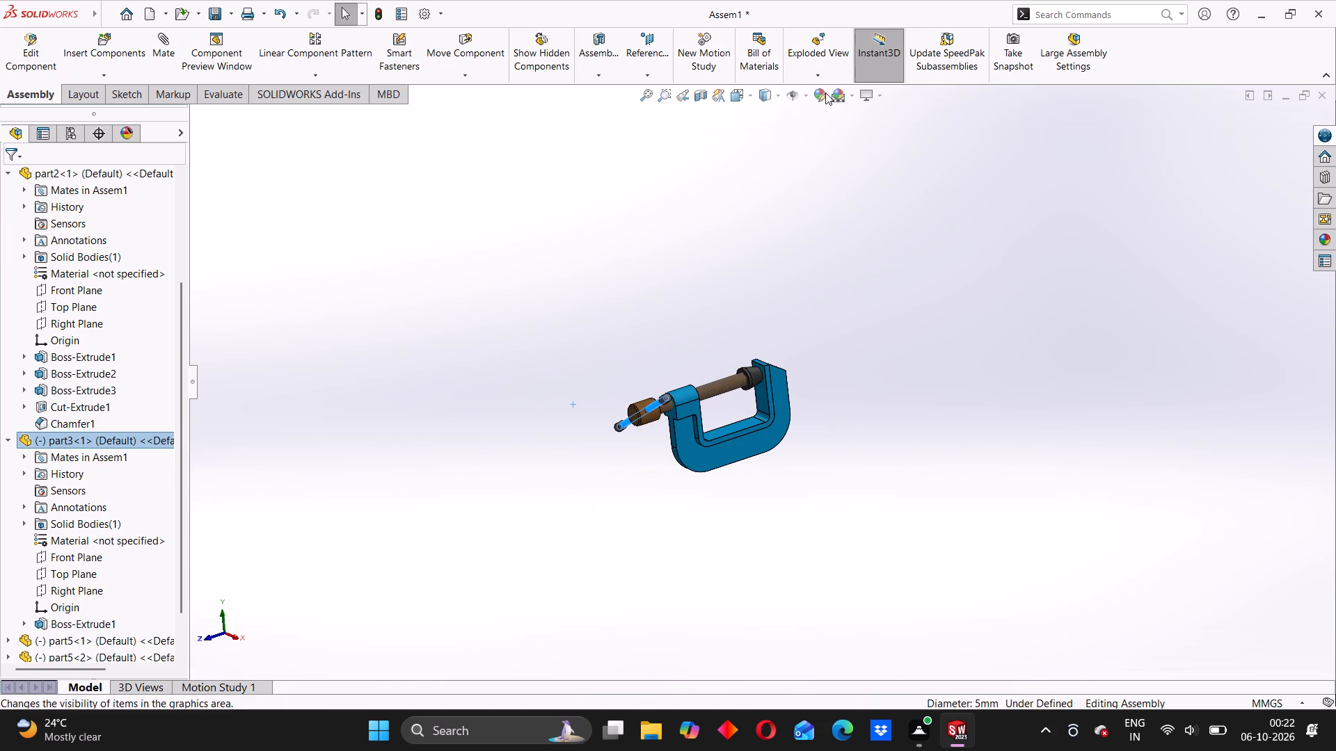
Orient the whole clamp assembly to the standard isometric view.
{"action": "left_click", "coordinate": [774, 93]}
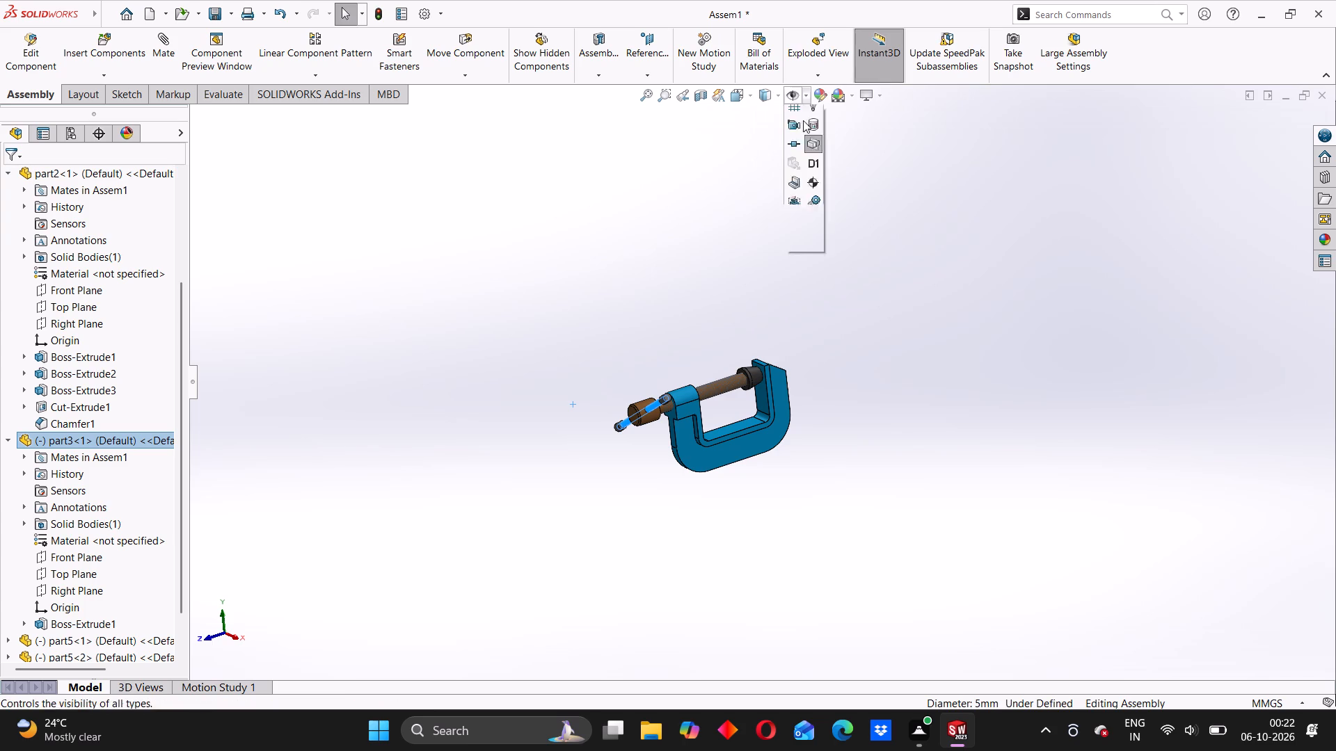
{"action": "left_click", "coordinate": [781, 95]}
{"action": "left_click", "coordinate": [781, 96]}
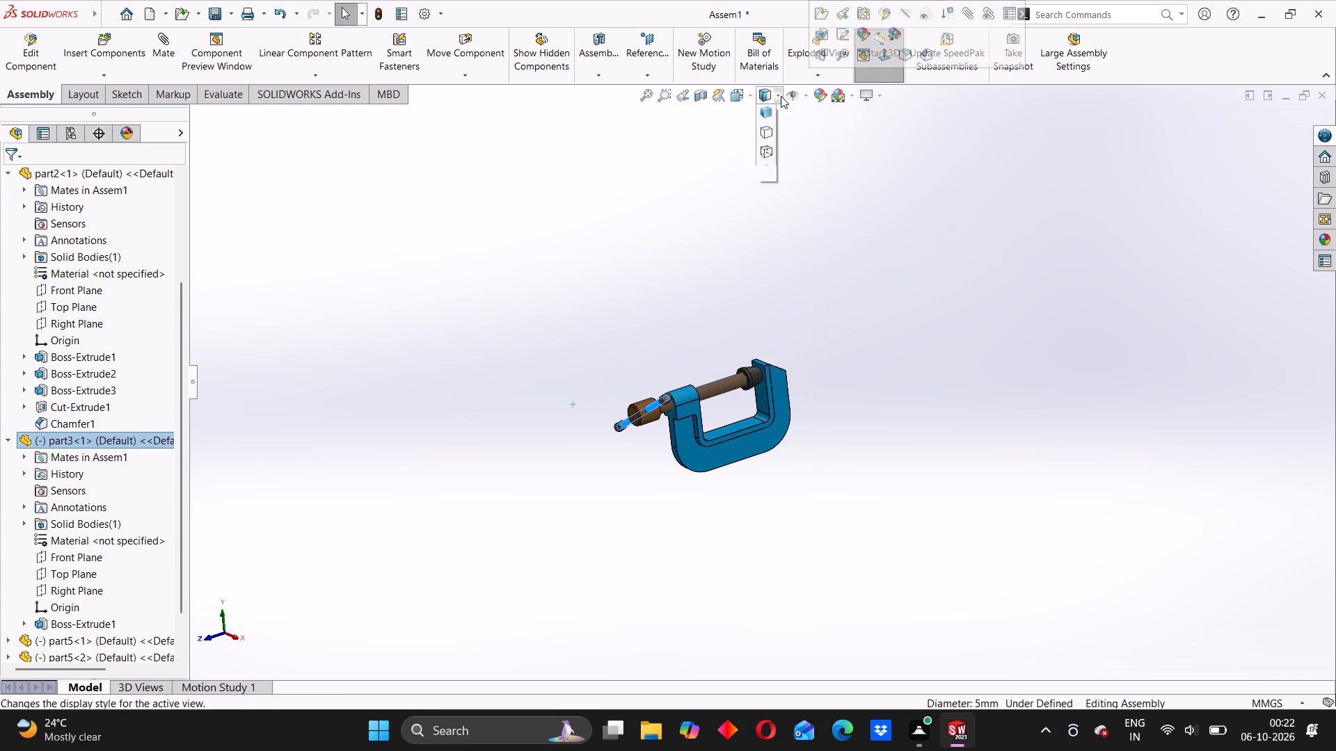
{"action": "left_click", "coordinate": [753, 97]}
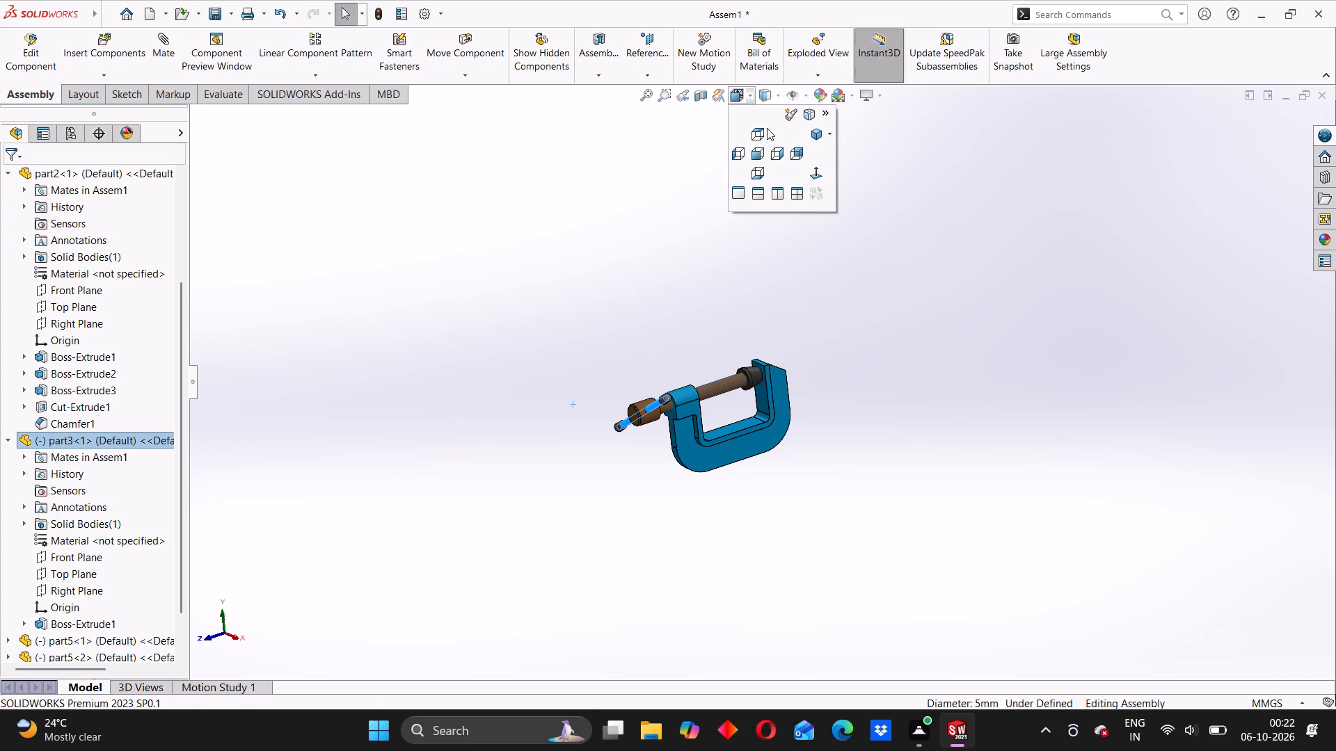
{"action": "left_click", "coordinate": [820, 169]}
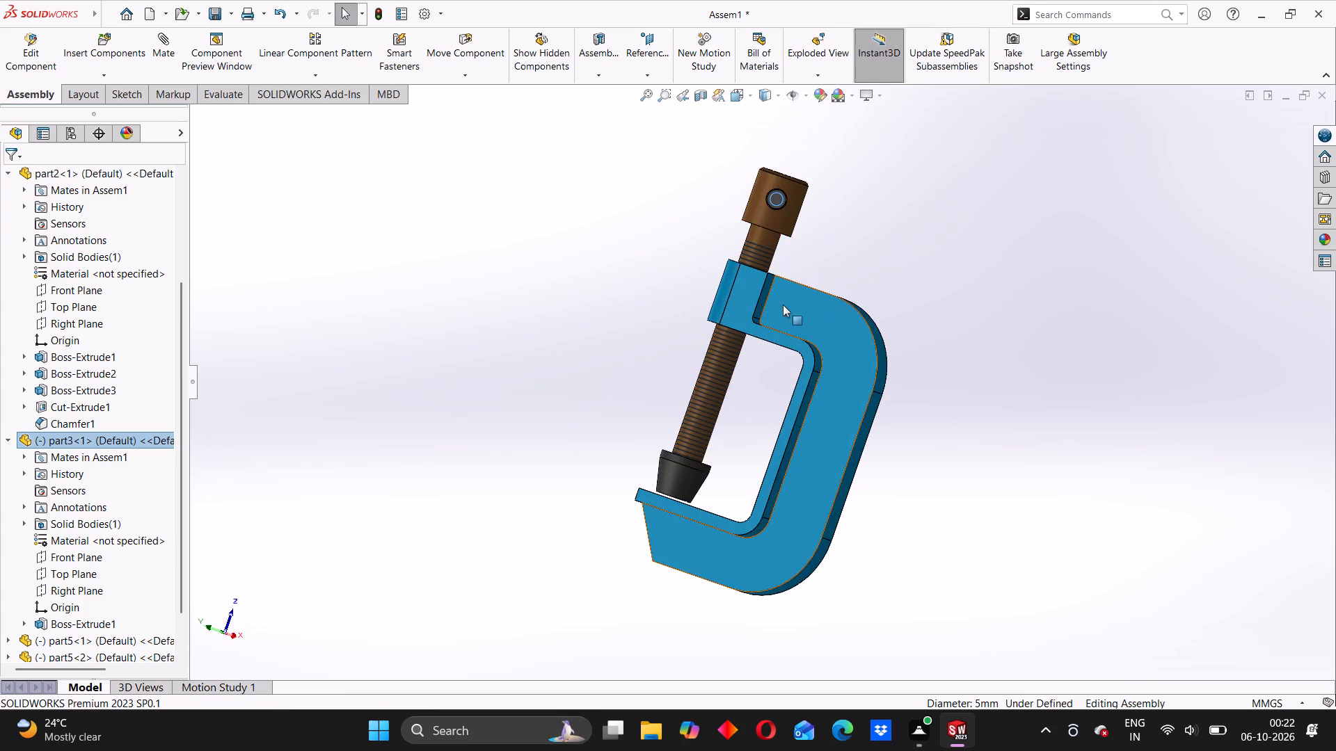
{"action": "scroll", "coordinate": [771, 308], "scroll_direction": "up", "scroll_amount": 2}
{"action": "middle_click_drag", "start_coordinate": [761, 319], "coordinate": [826, 335]}
{"action": "left_click", "coordinate": [622, 293]}
{"action": "middle_click_drag", "start_coordinate": [735, 380], "coordinate": [891, 379]}
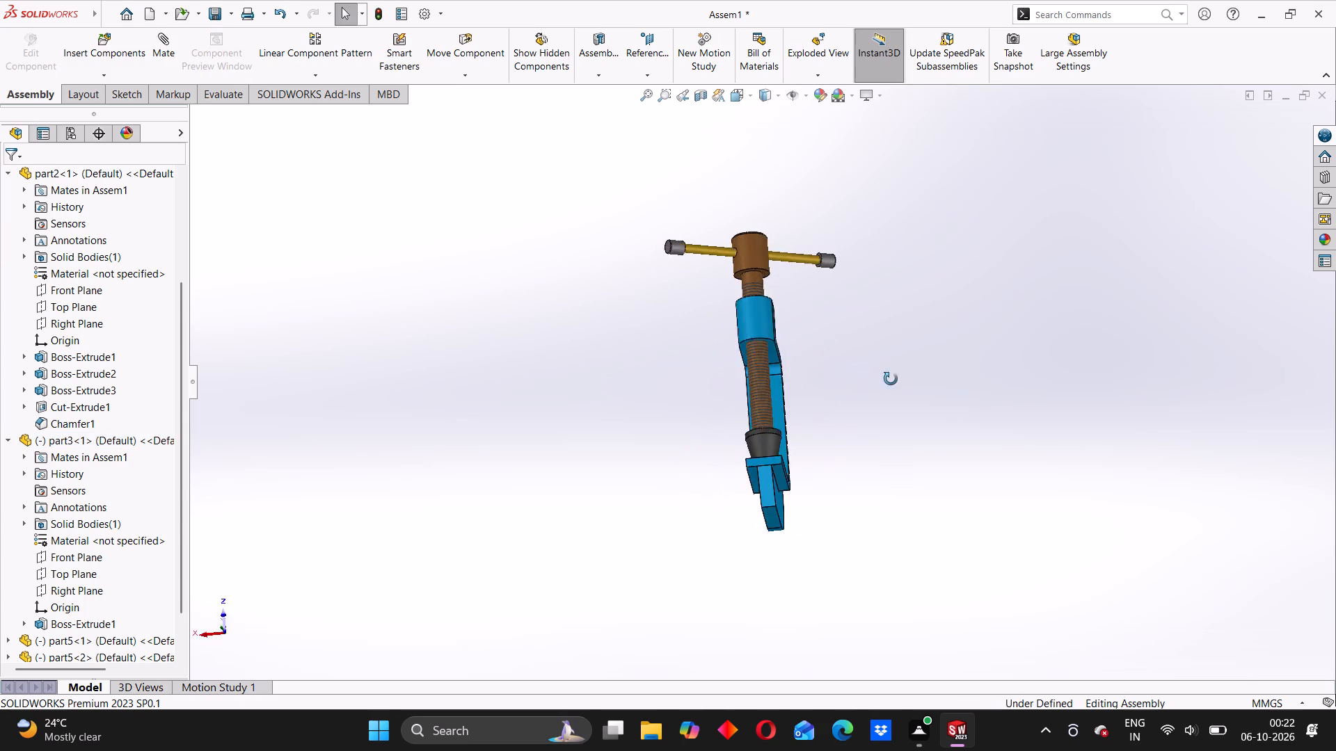
{"action": "middle_click_drag", "start_coordinate": [891, 379], "coordinate": [1009, 387]}
{"action": "middle_click_drag", "start_coordinate": [670, 346], "coordinate": [702, 435]}
{"action": "left_click", "coordinate": [751, 100]}
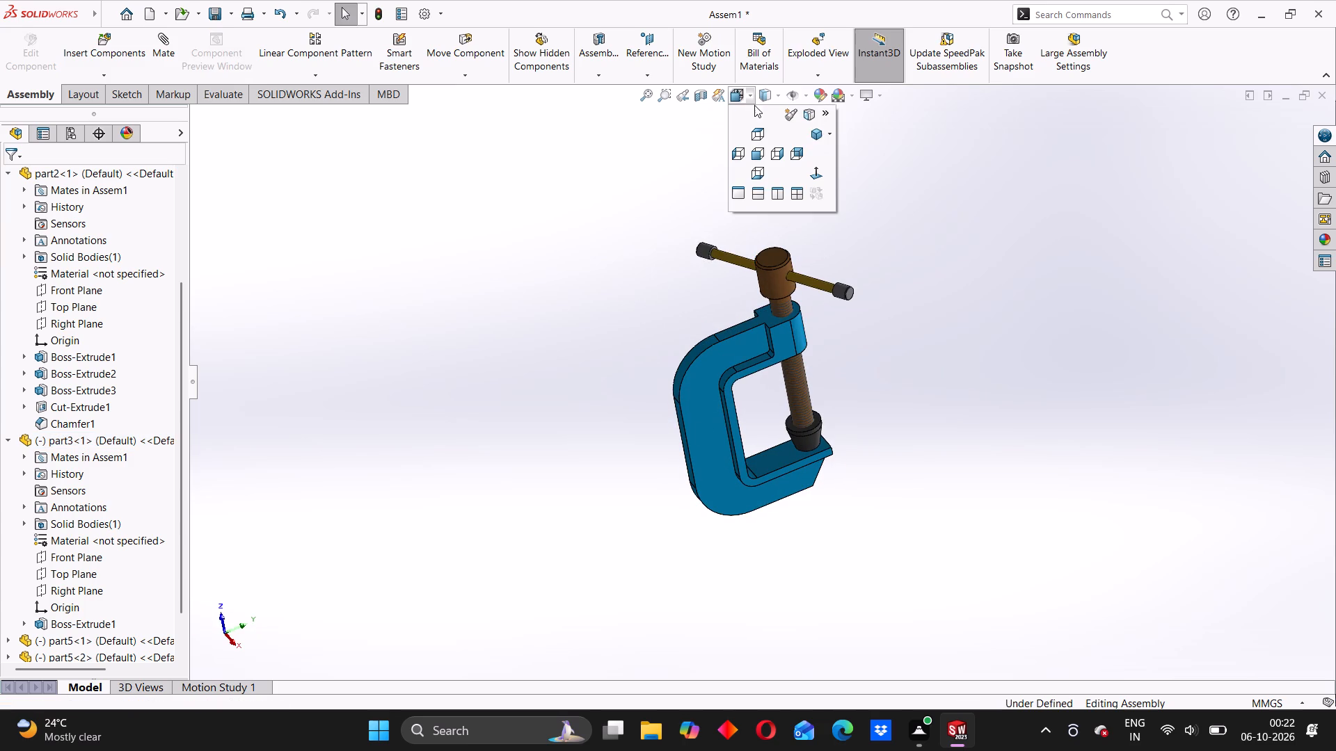
{"action": "left_click", "coordinate": [811, 140]}
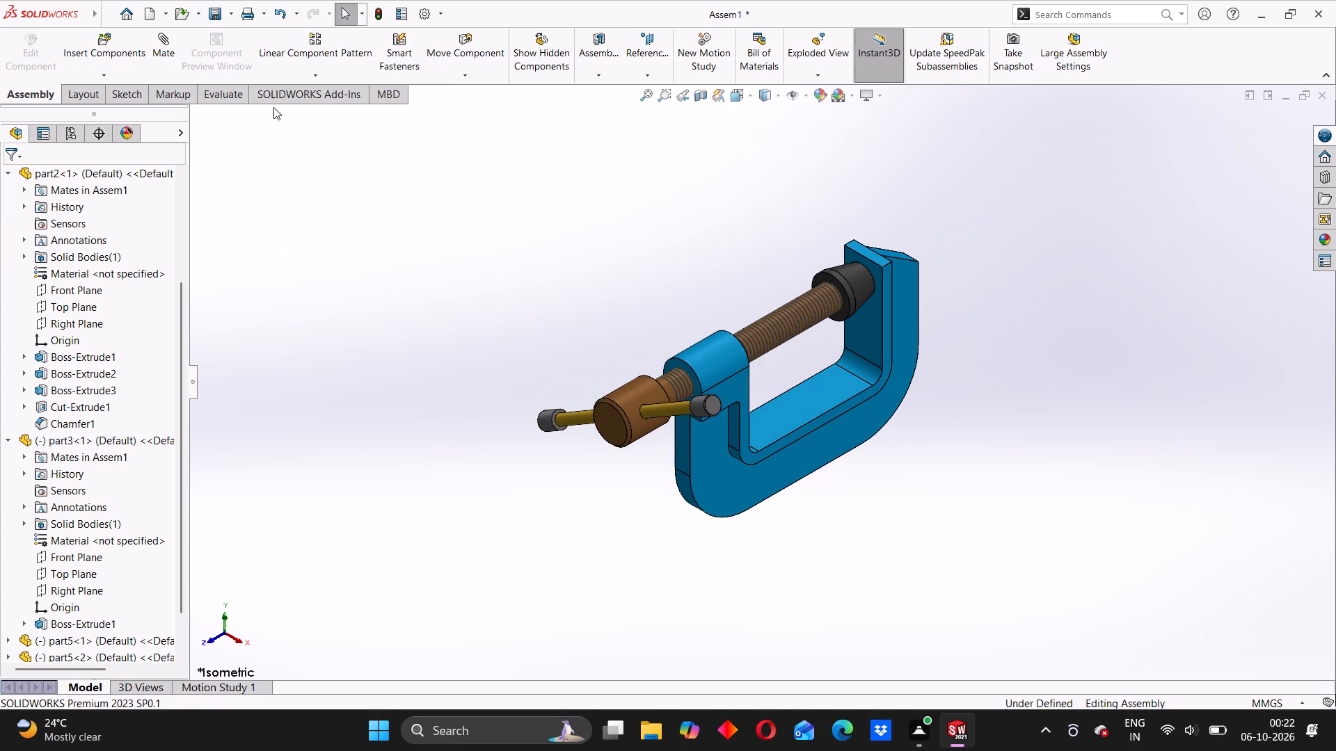
Rebuild and save the assembly as Assem1 in the ASSEMBLY 9 folder, in SOLIDWORKS Assembly format.
{"action": "left_click", "coordinate": [232, 15]}
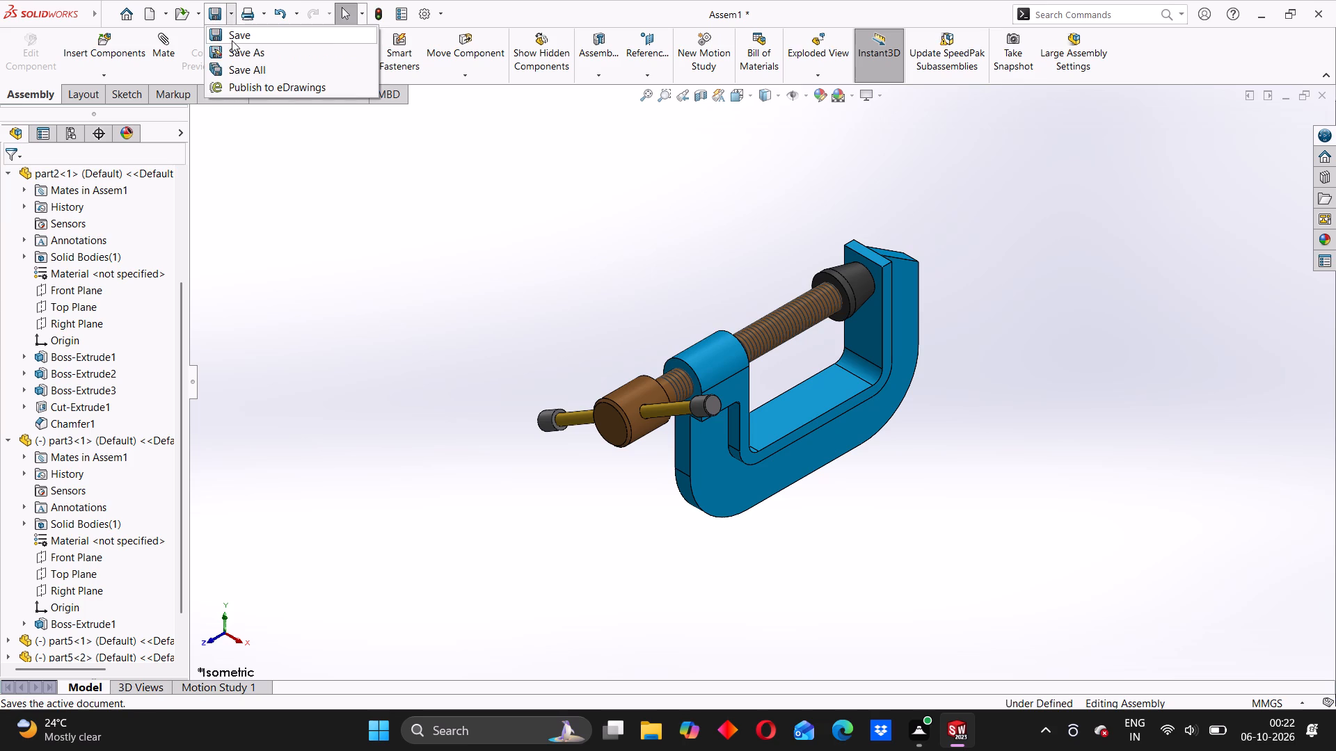
{"action": "left_click", "coordinate": [233, 49]}
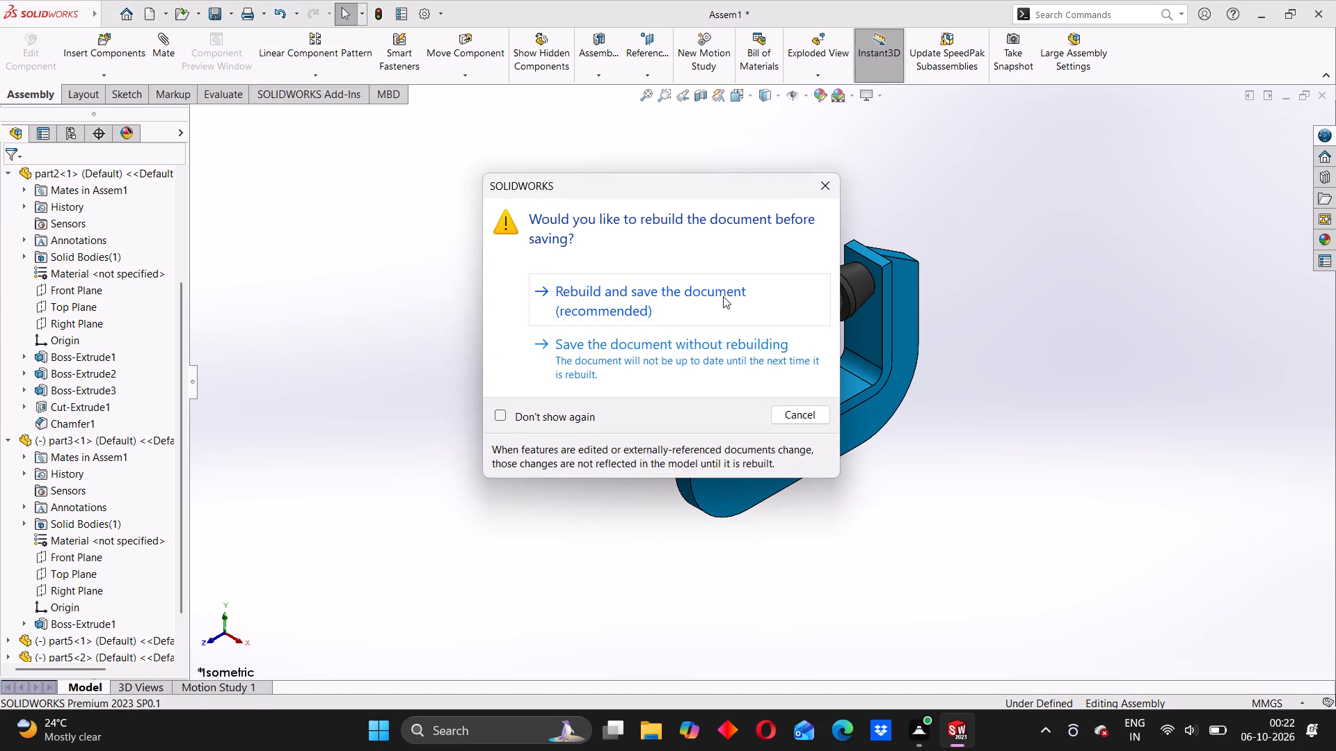
{"action": "left_click", "coordinate": [692, 298]}
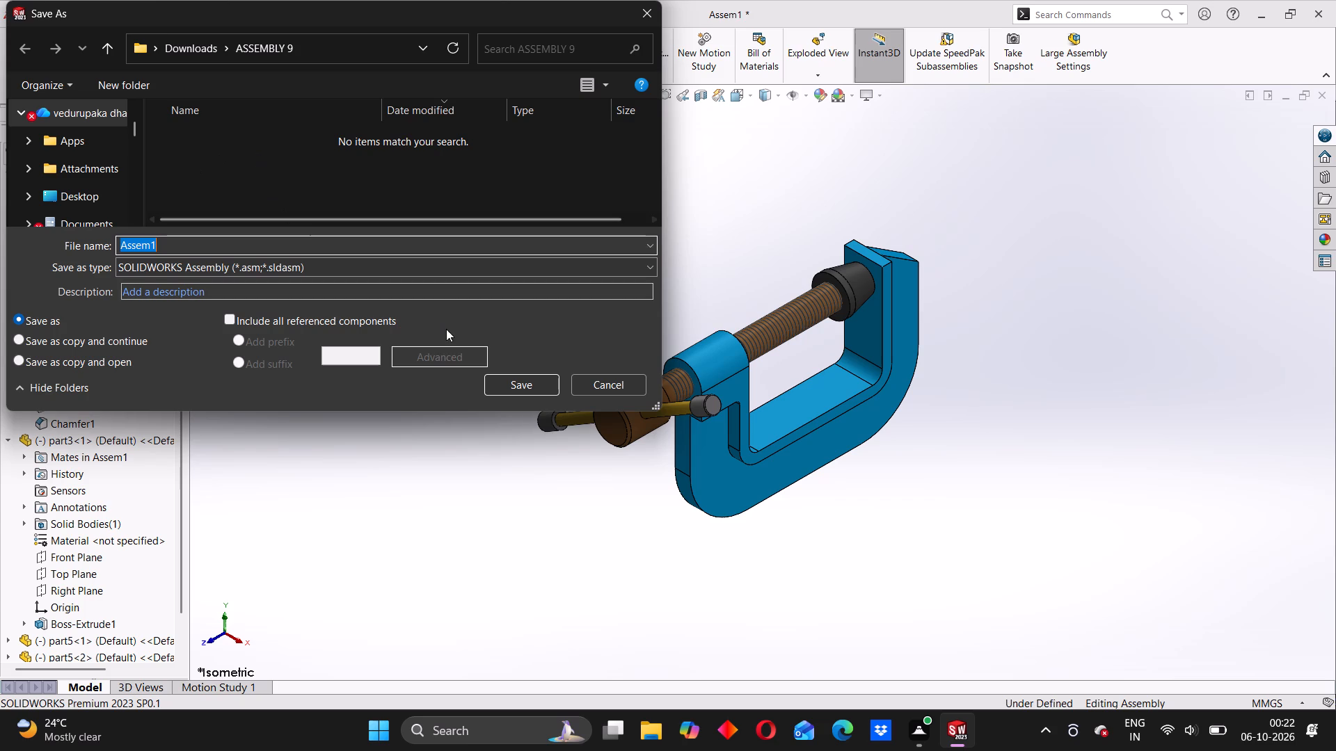
{"action": "left_click", "coordinate": [523, 387]}
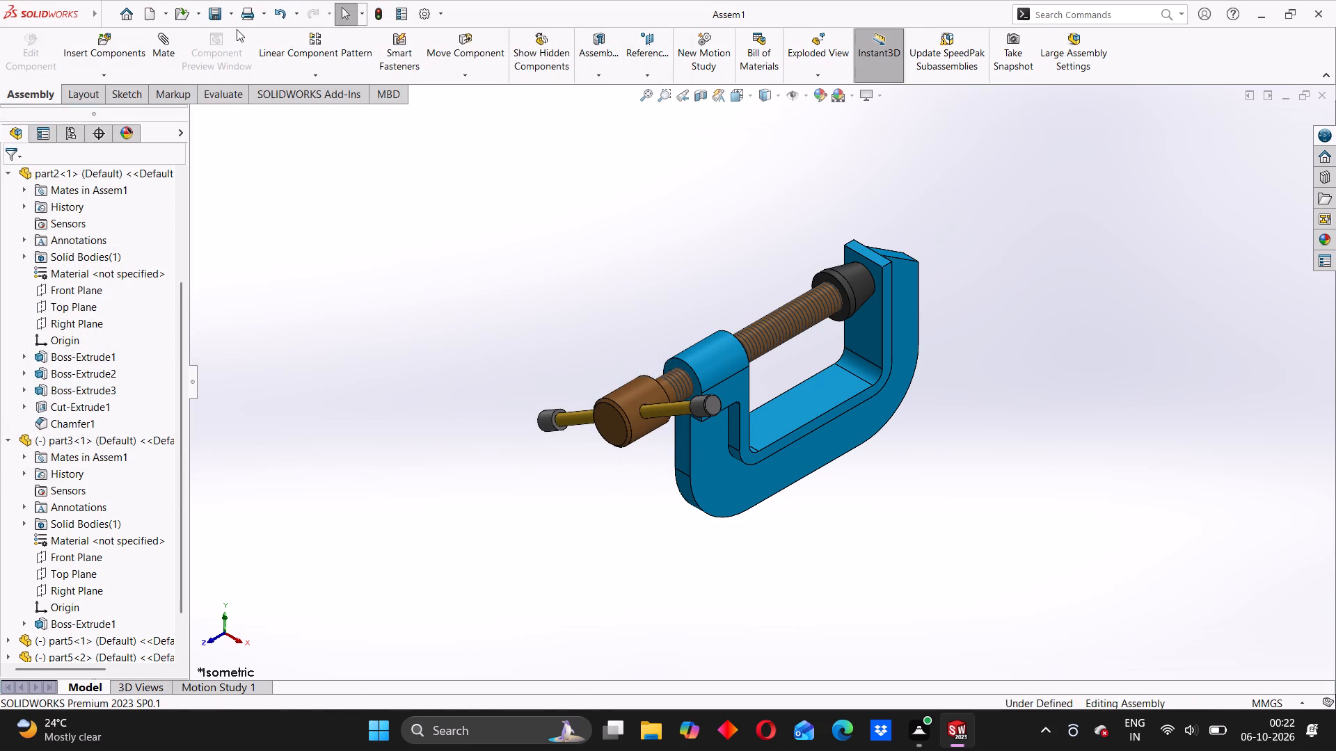
Save a PDF version of the assembly as Assem1 in the ASSEMBLY 9 folder.
{"action": "left_click", "coordinate": [233, 19]}
{"action": "left_click", "coordinate": [239, 58]}
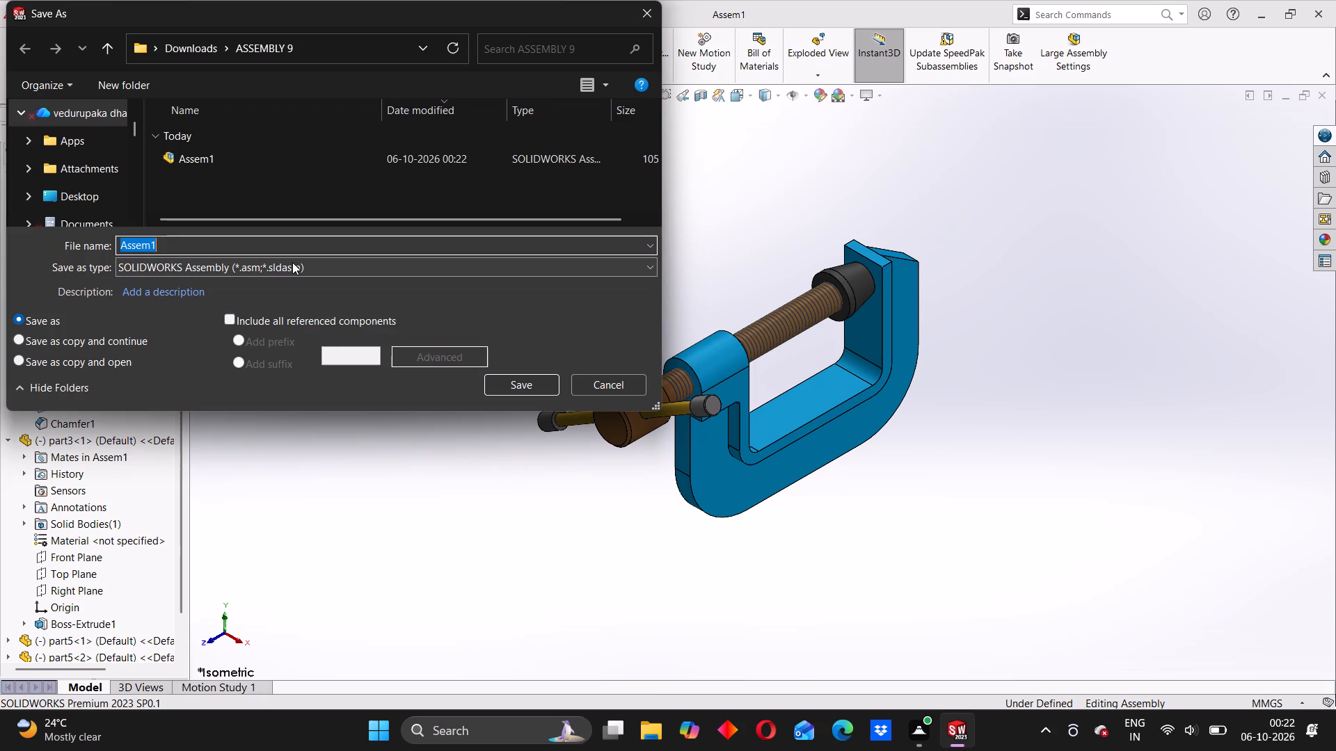
{"action": "left_click", "coordinate": [303, 263]}
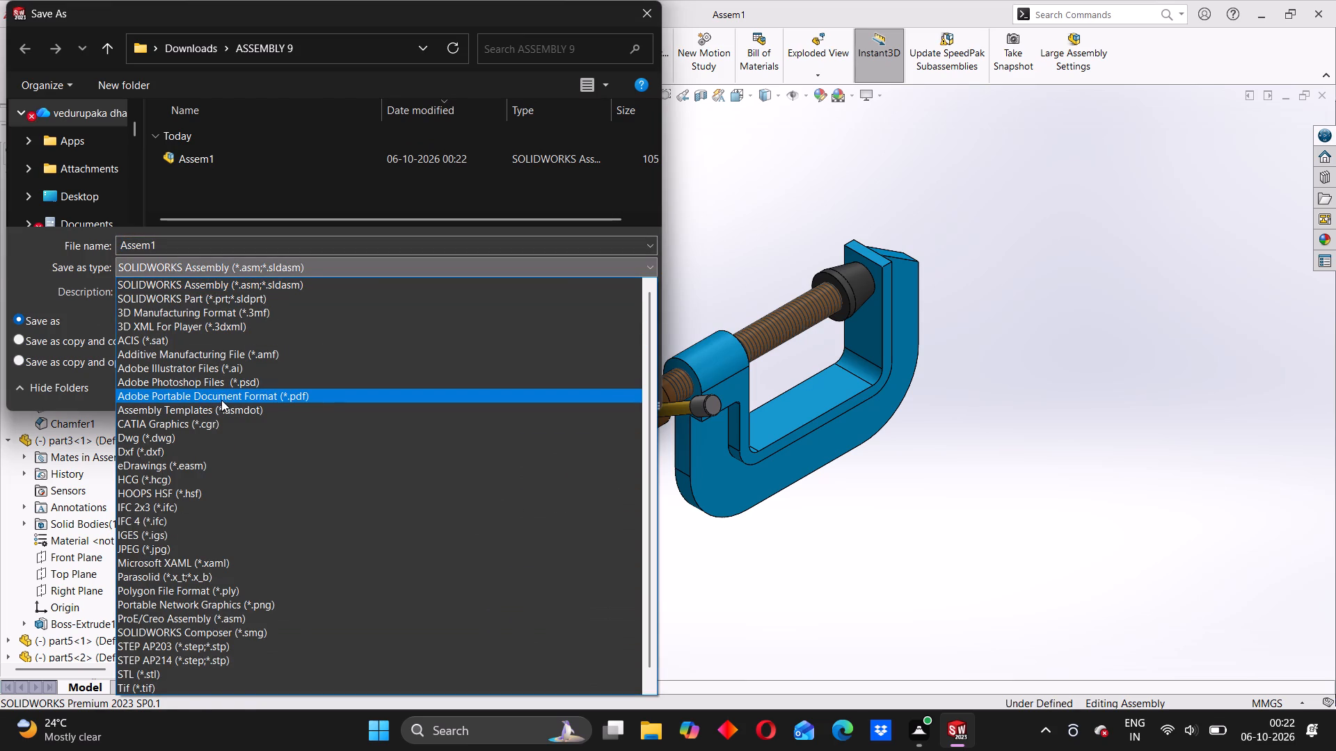
{"action": "left_click", "coordinate": [221, 400]}
{"action": "left_click", "coordinate": [494, 412]}
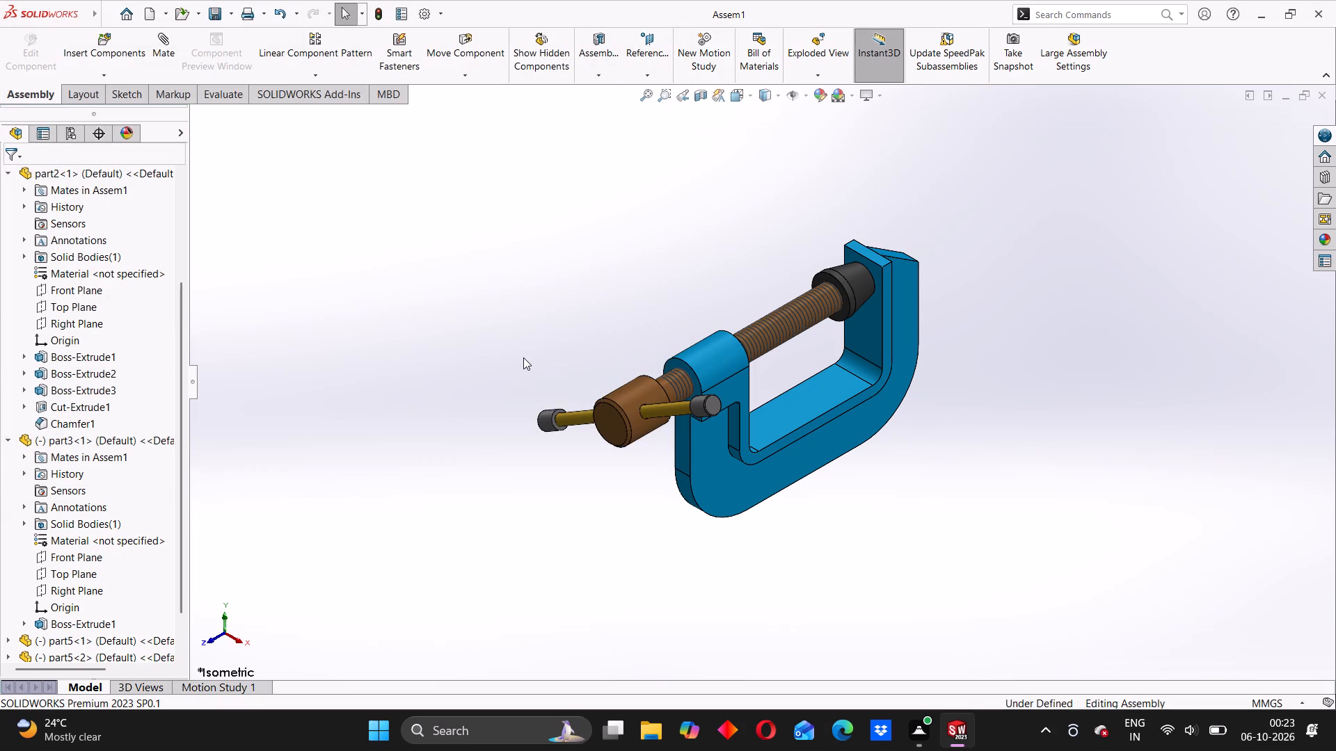
Close SOLIDWORKS.
{"action": "left_click", "coordinate": [1318, 14]}
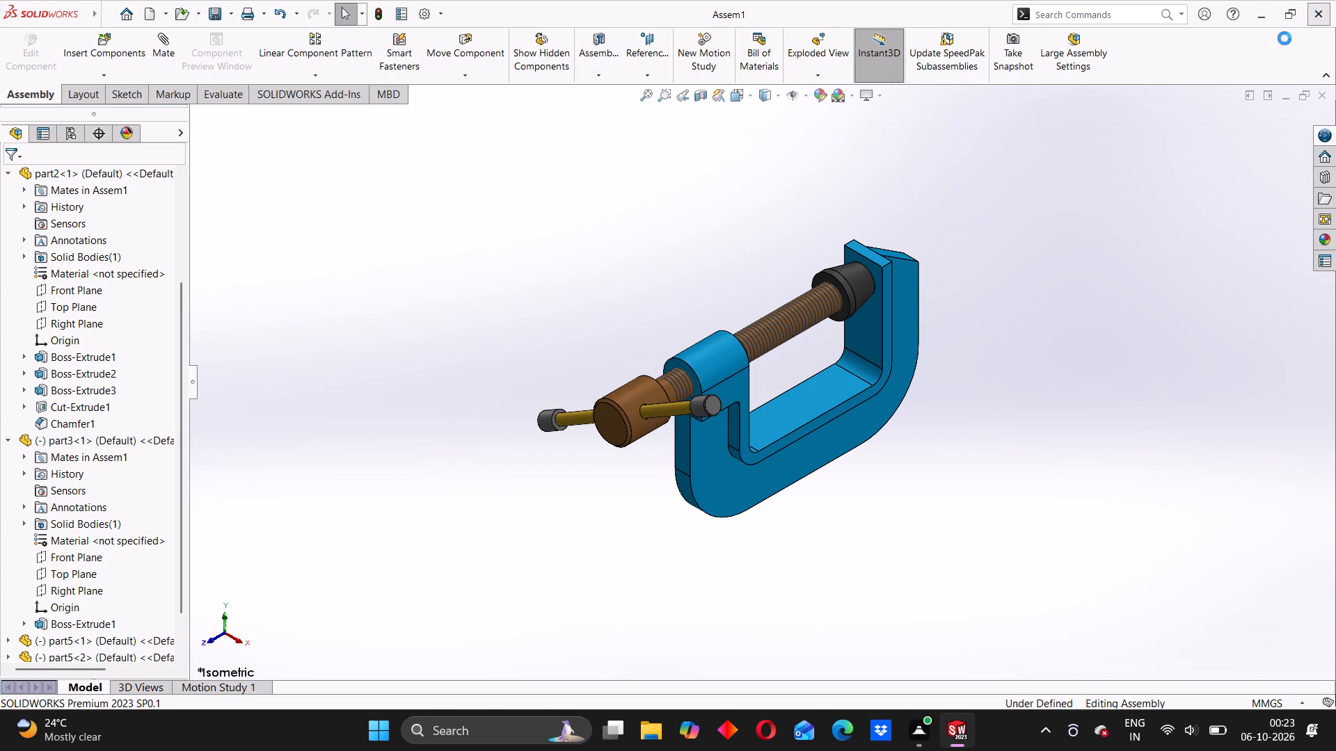